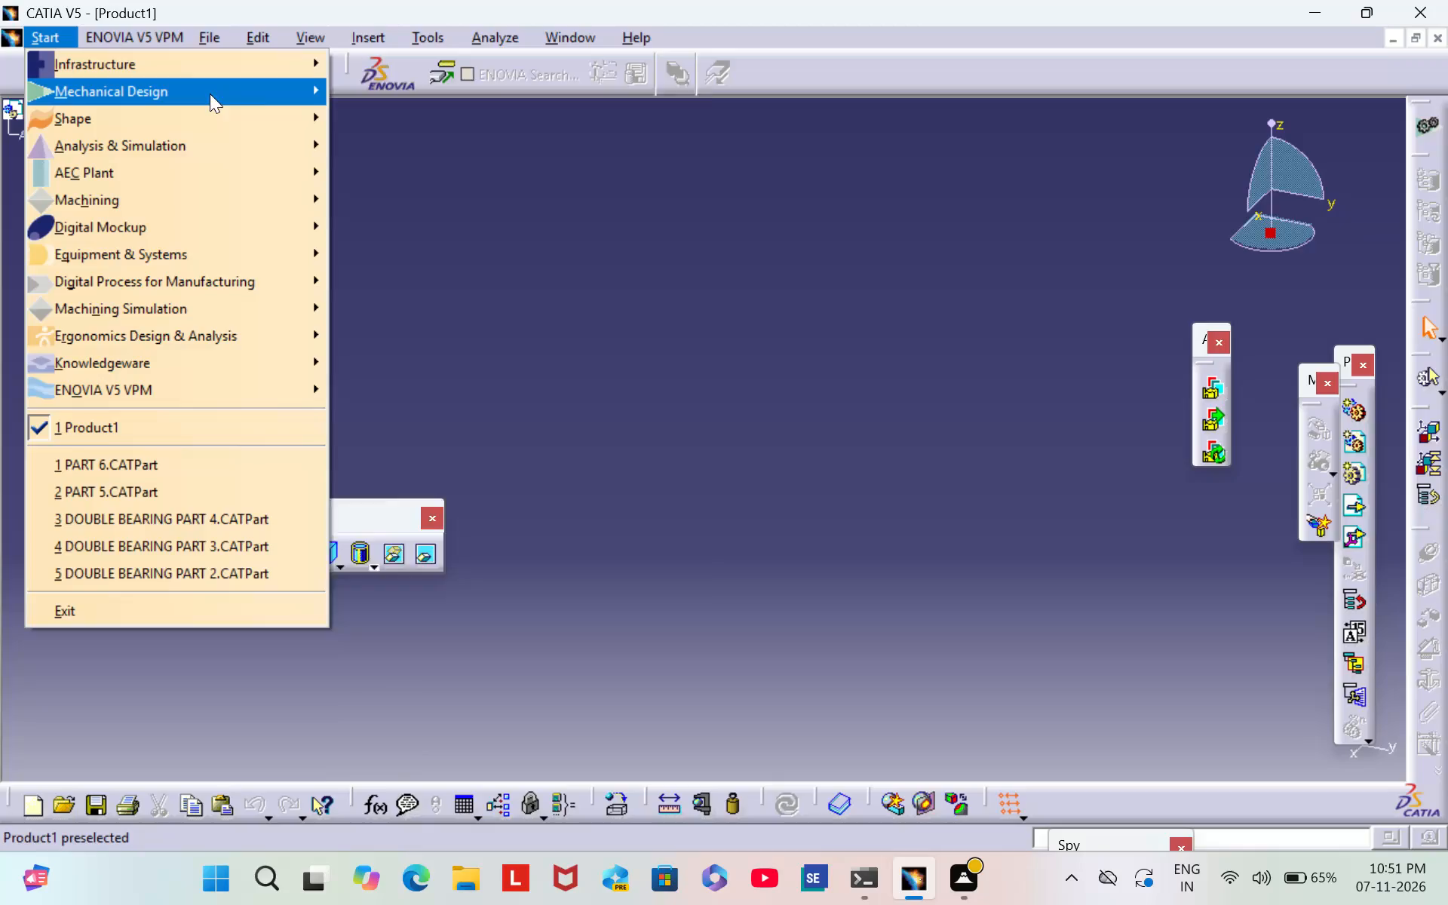
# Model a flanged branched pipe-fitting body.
# Start a new part inside Product1 in the Part Design workbench.
pyautogui.click(441, 102)
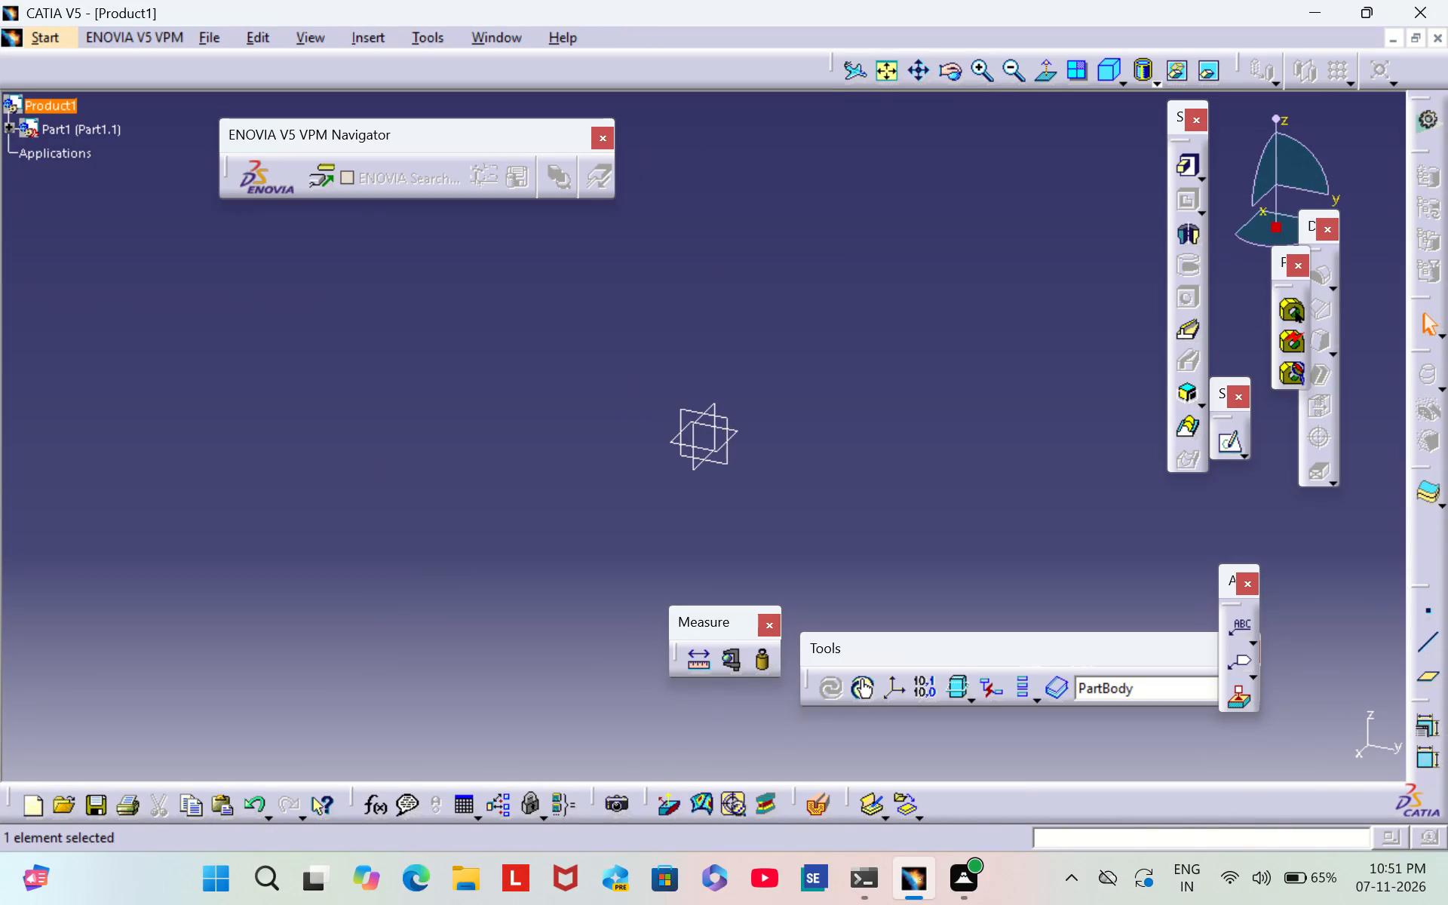
# Sketch a closed four-sided diamond around the origin on the xy plane, corners on the H and V axes, upper-left side about 80 mm.
pyautogui.click(739, 436)
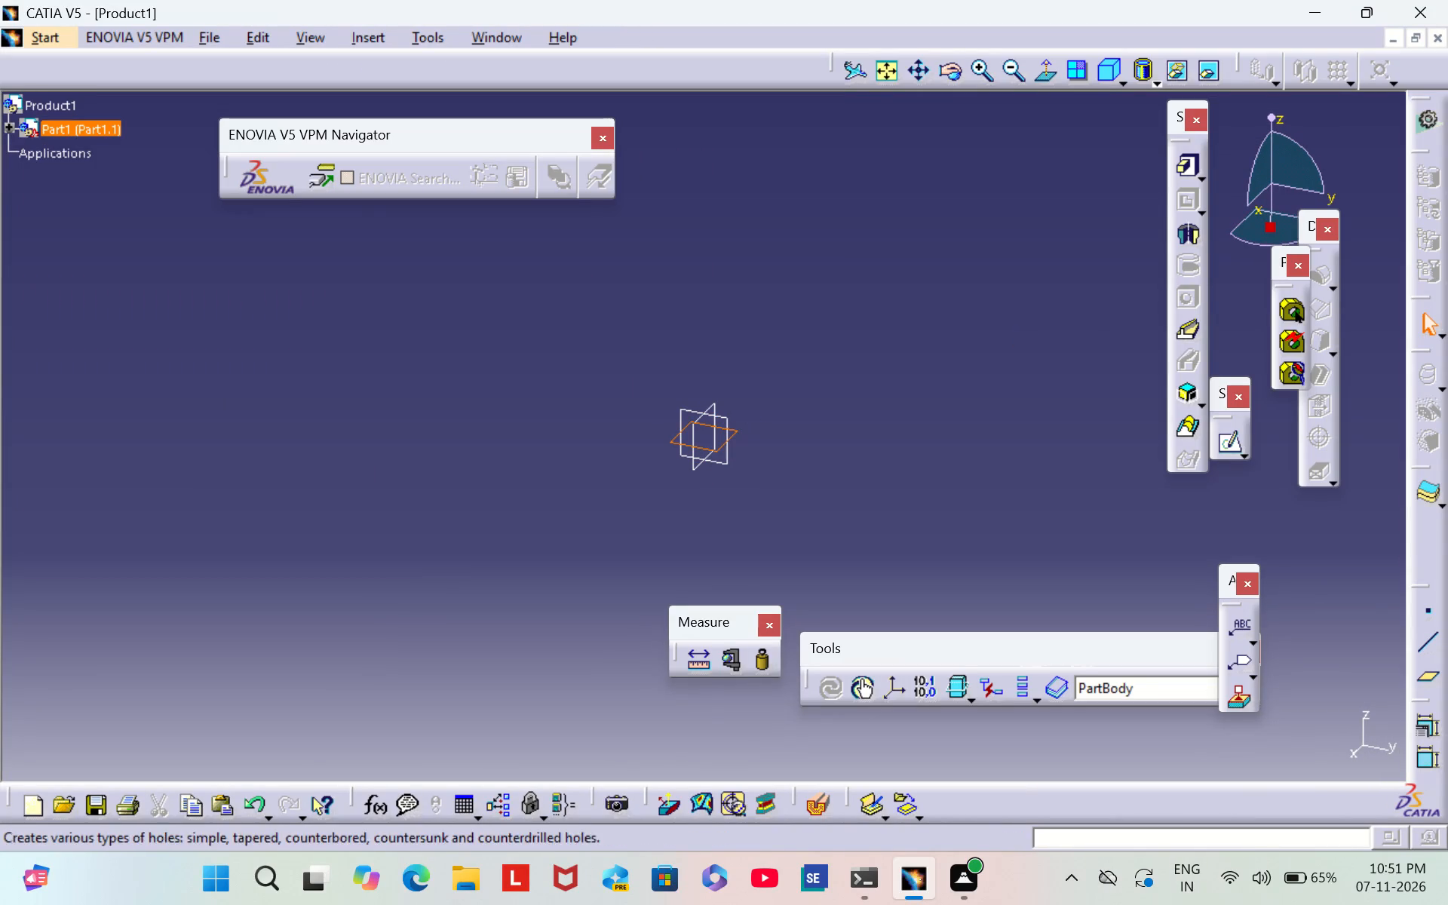
pyautogui.click(1231, 443)
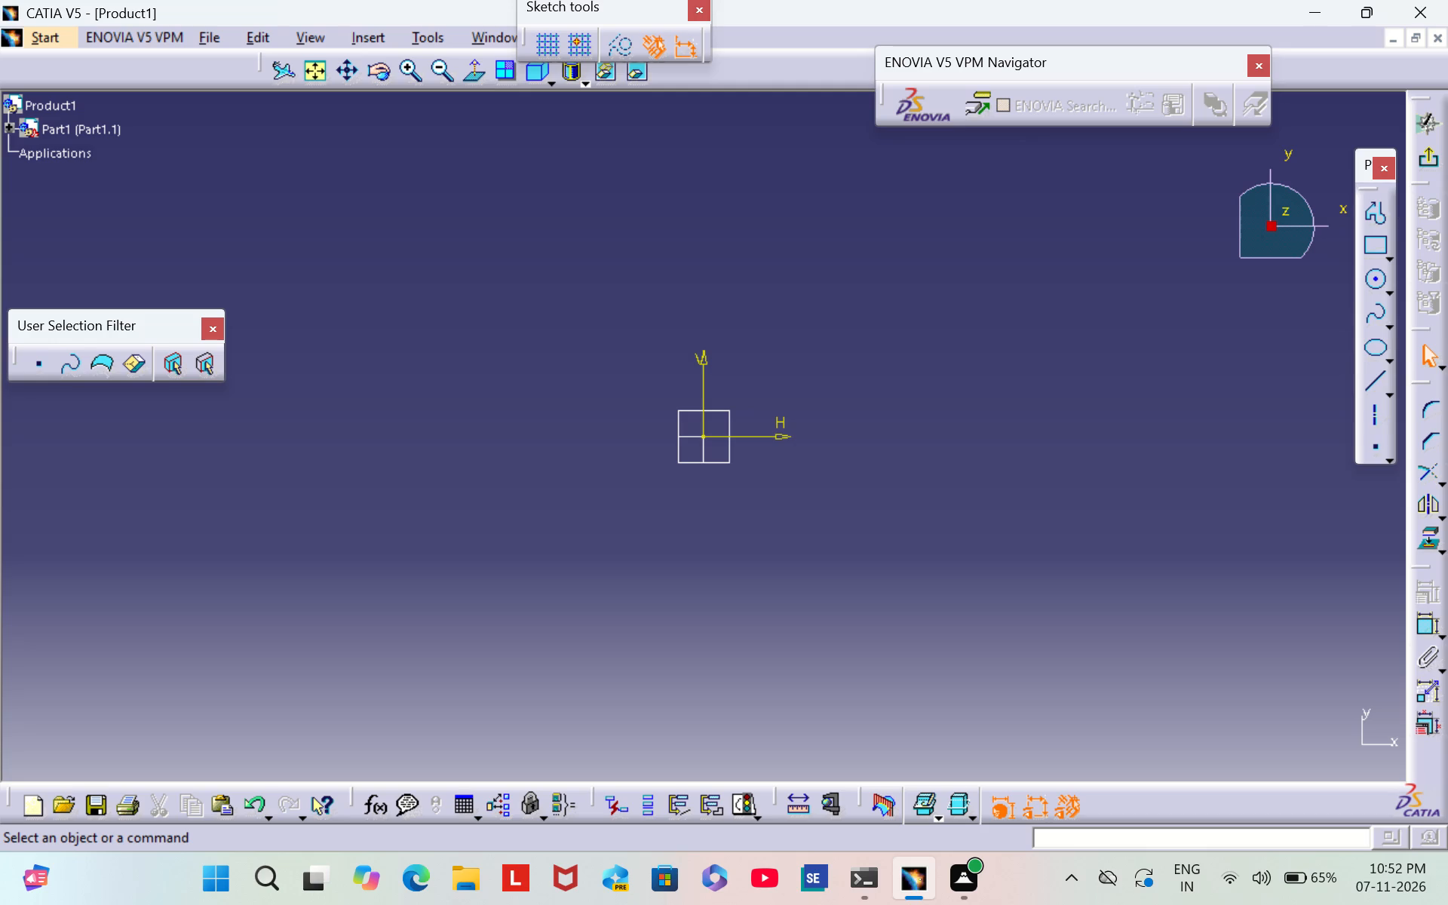
pyautogui.click(1370, 206)
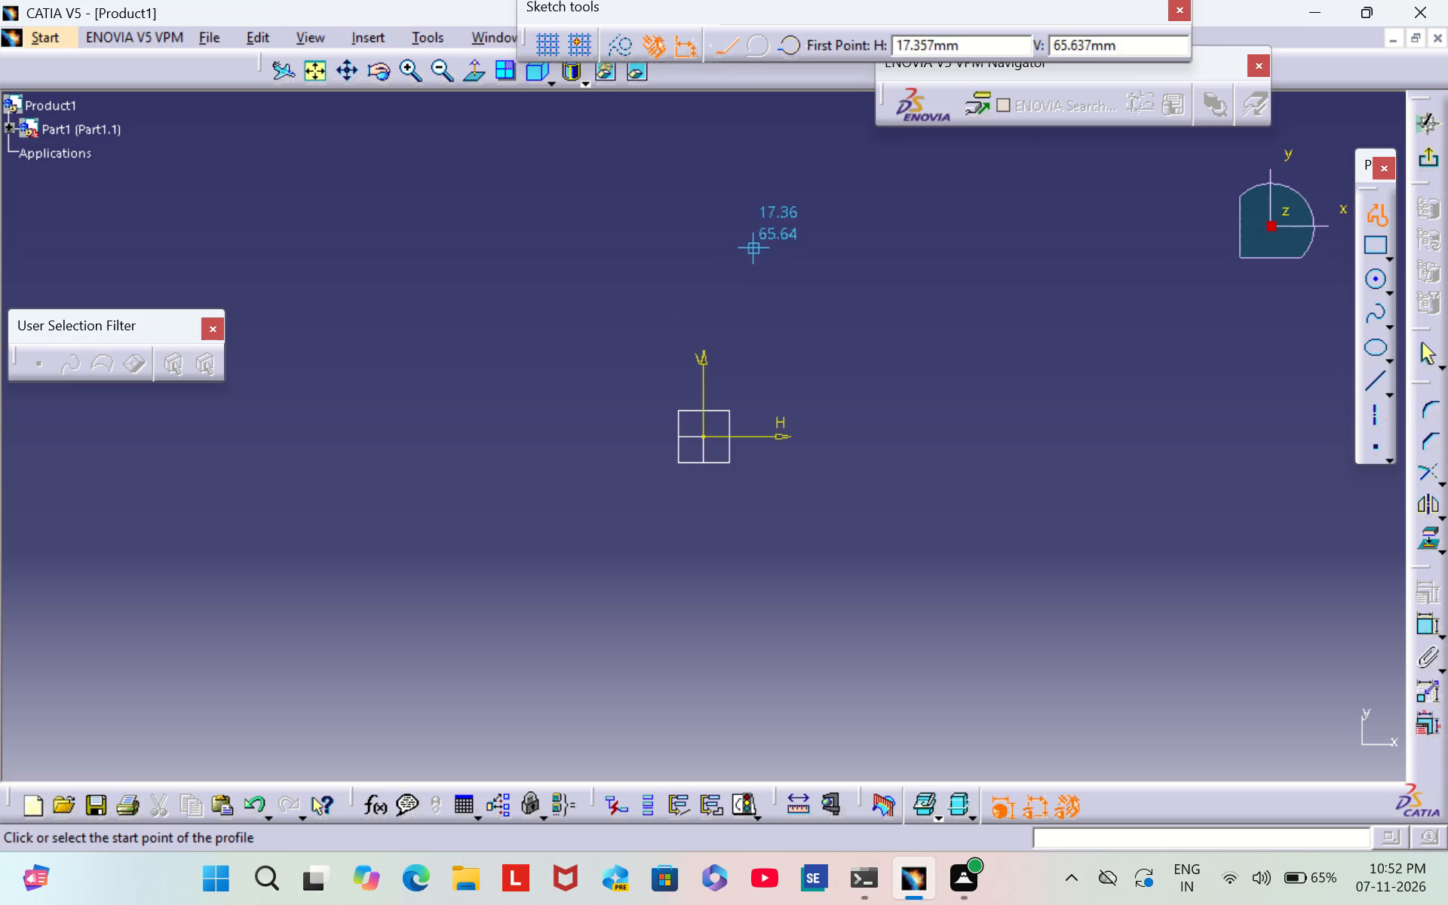
pyautogui.click(701, 271)
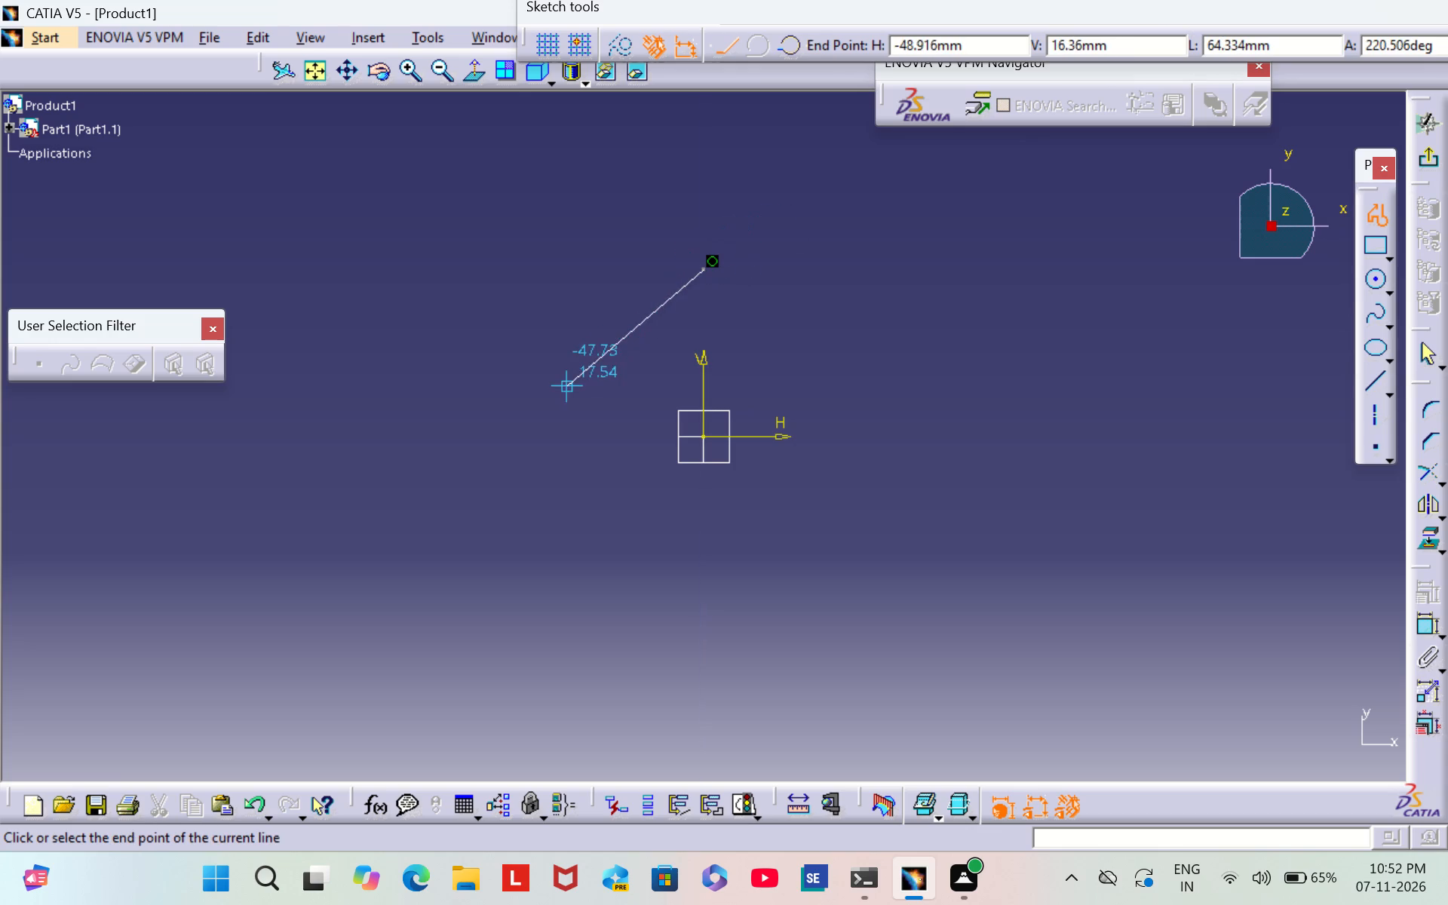
pyautogui.click(547, 437)
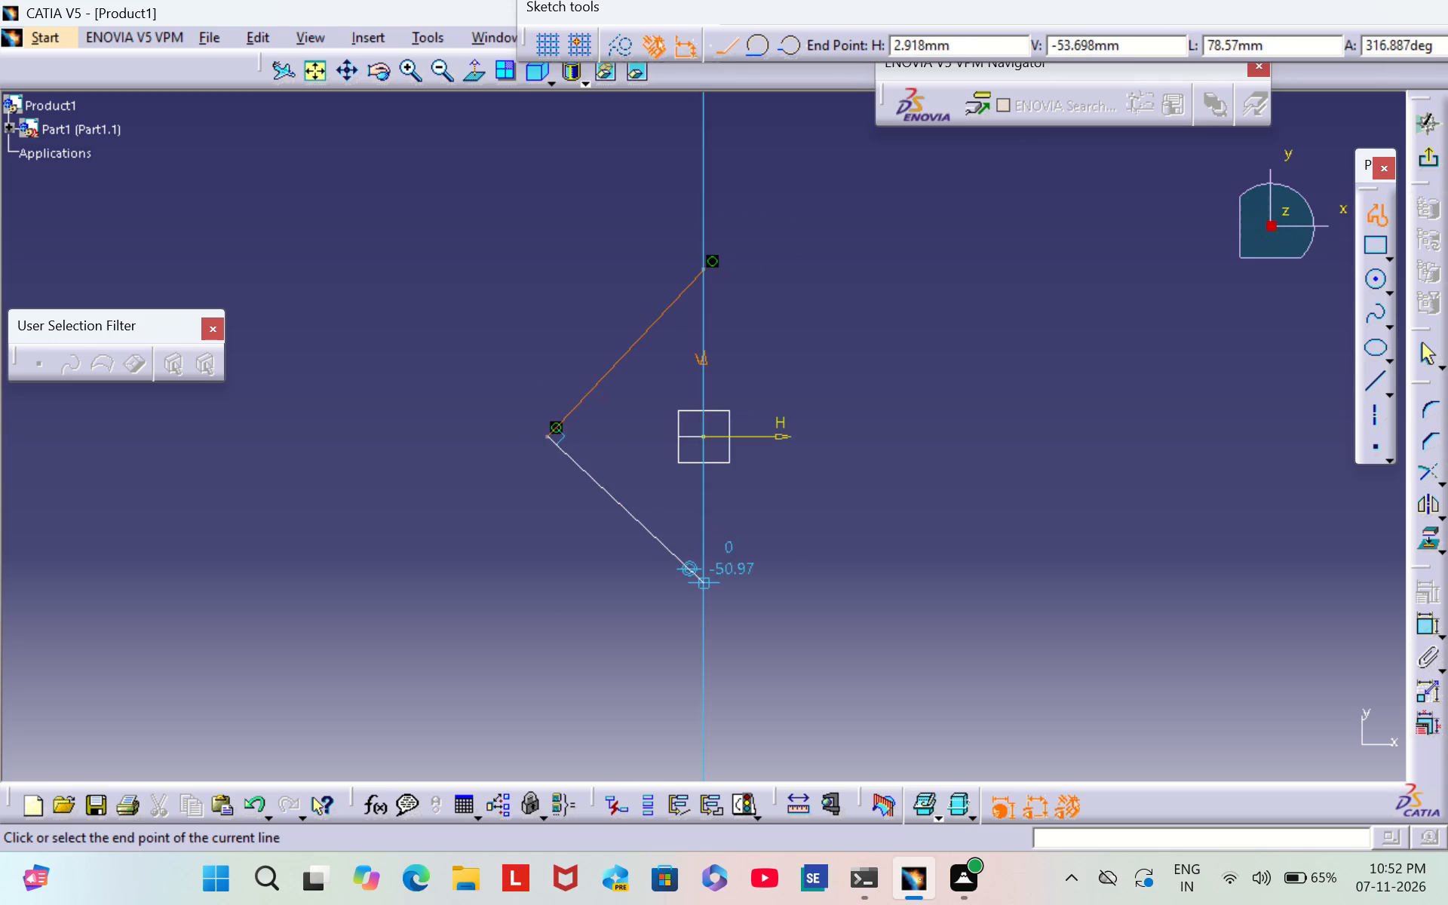
pyautogui.click(707, 579)
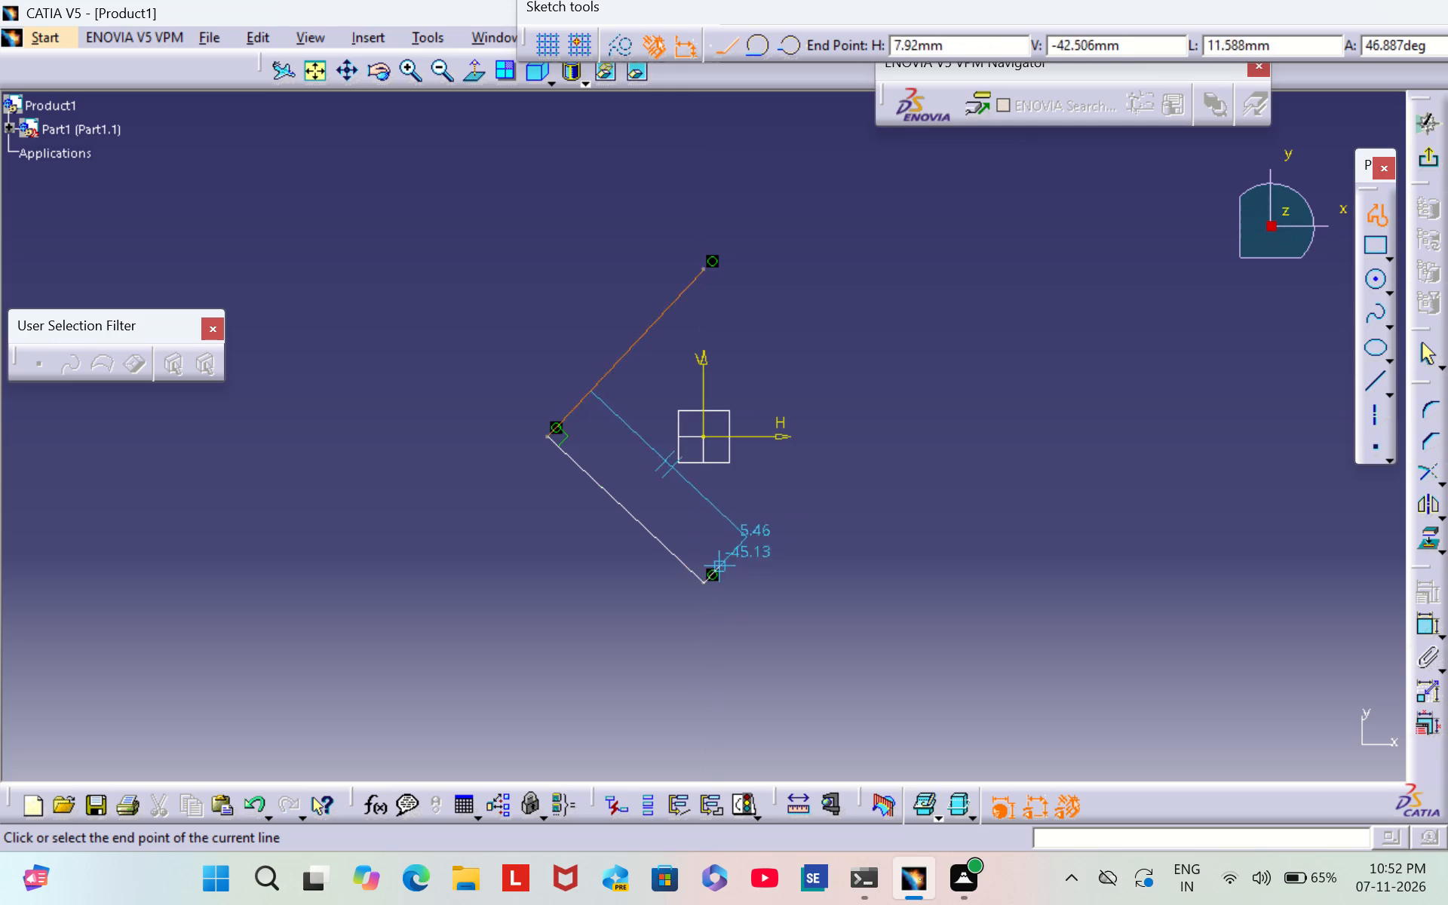
pyautogui.click(872, 439)
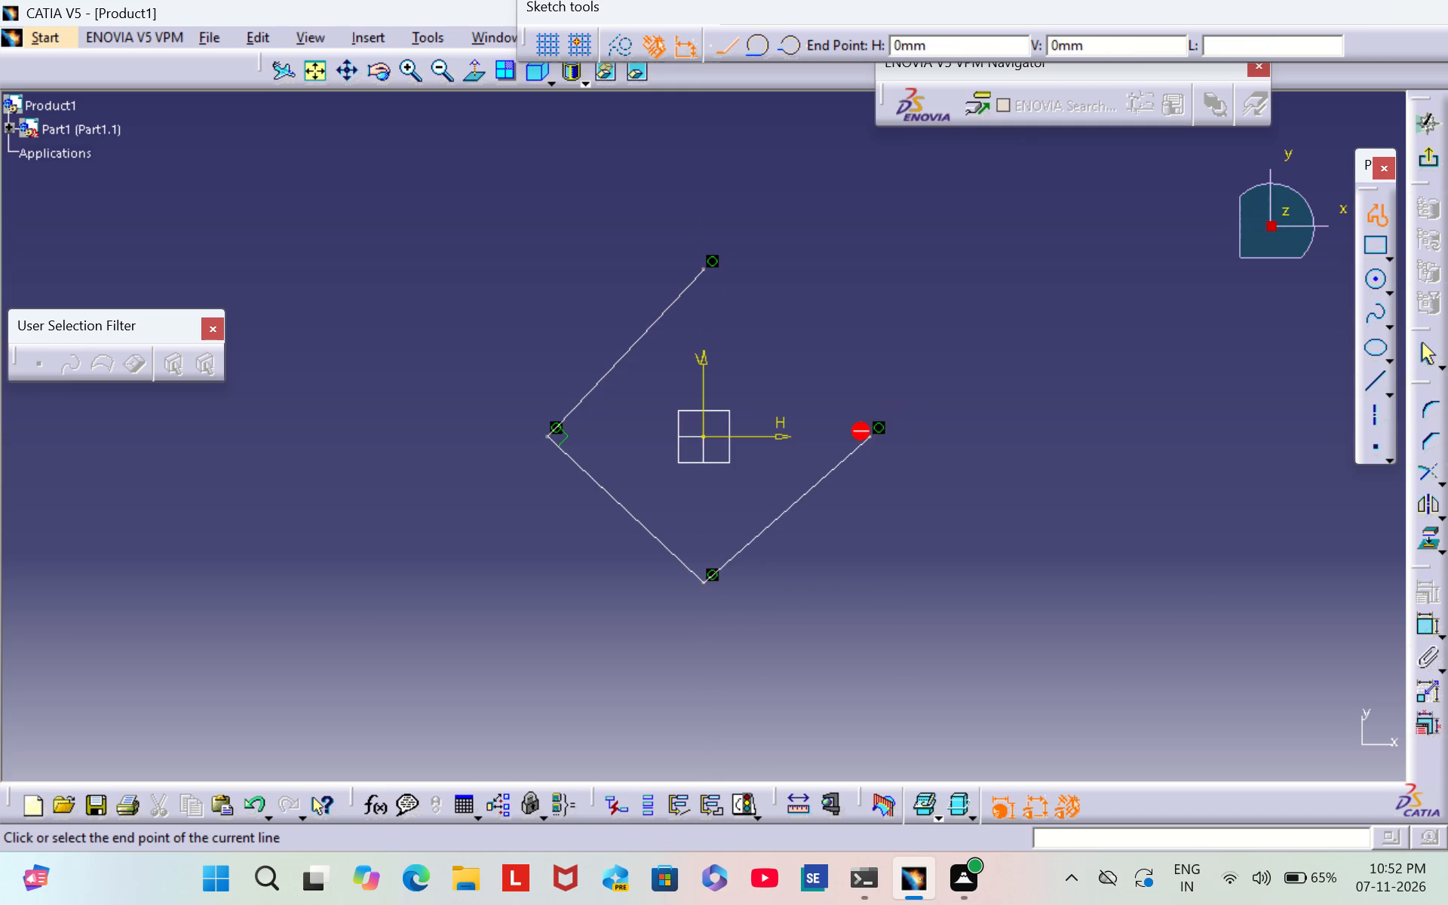
pyautogui.click(703, 268)
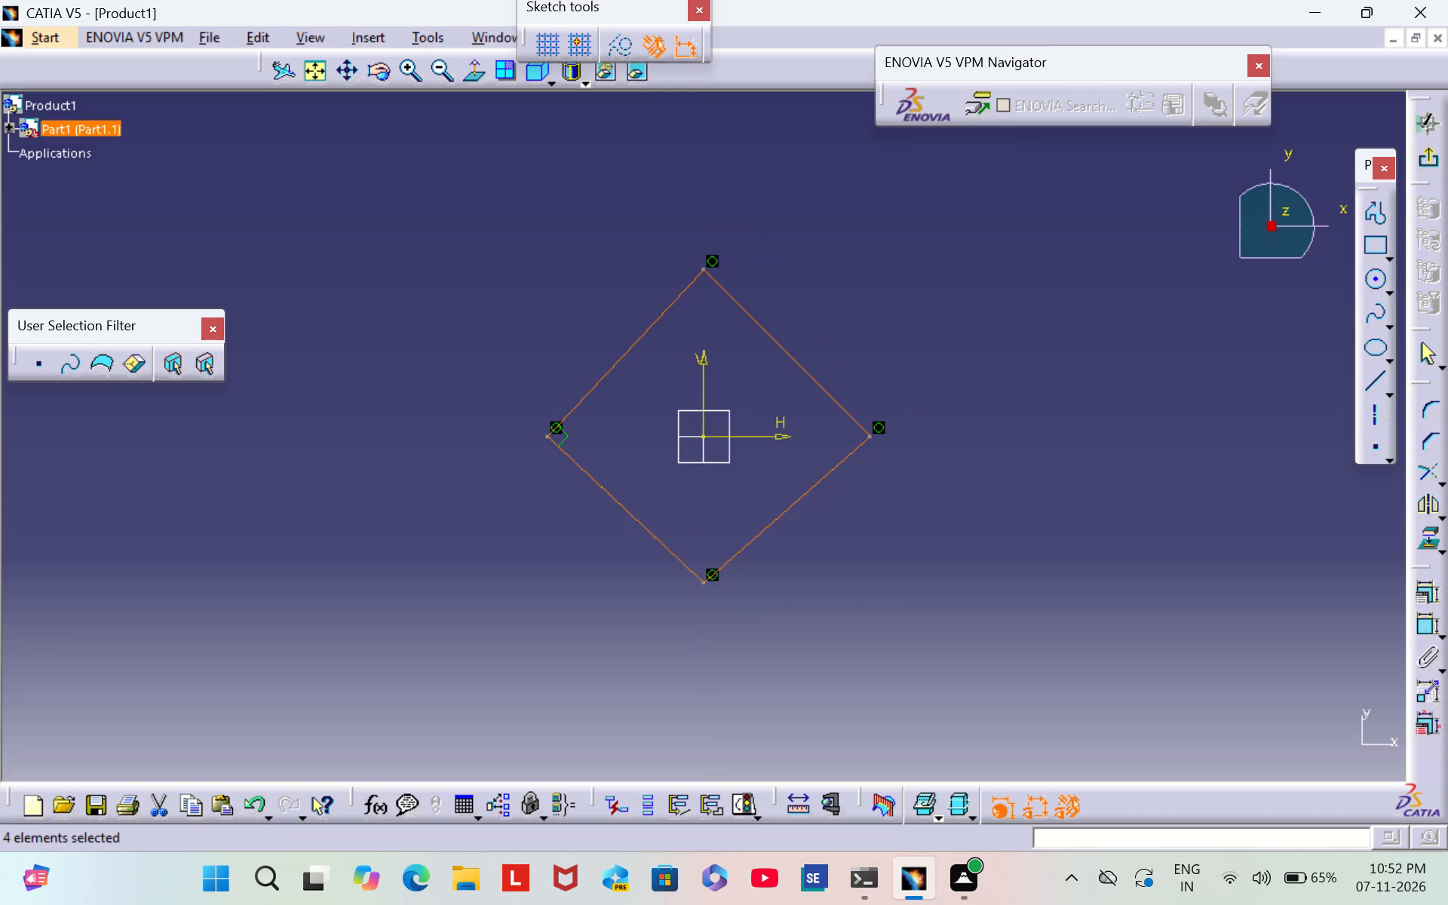
pyautogui.click(1003, 367)
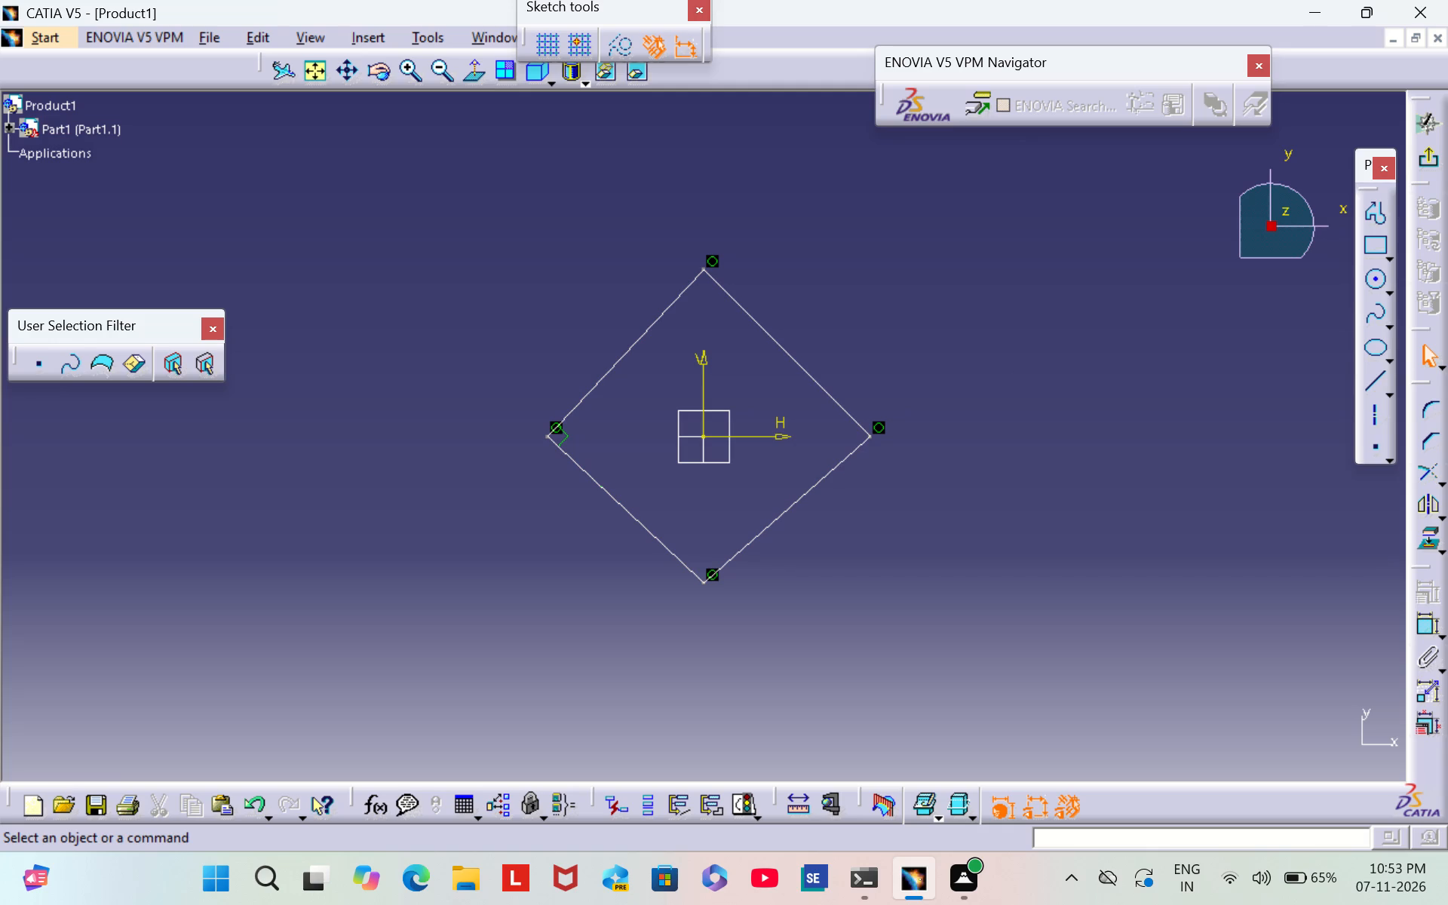
# Dimension the diamond's upper-left side and set its length to 70 mm.
pyautogui.click(1423, 618)
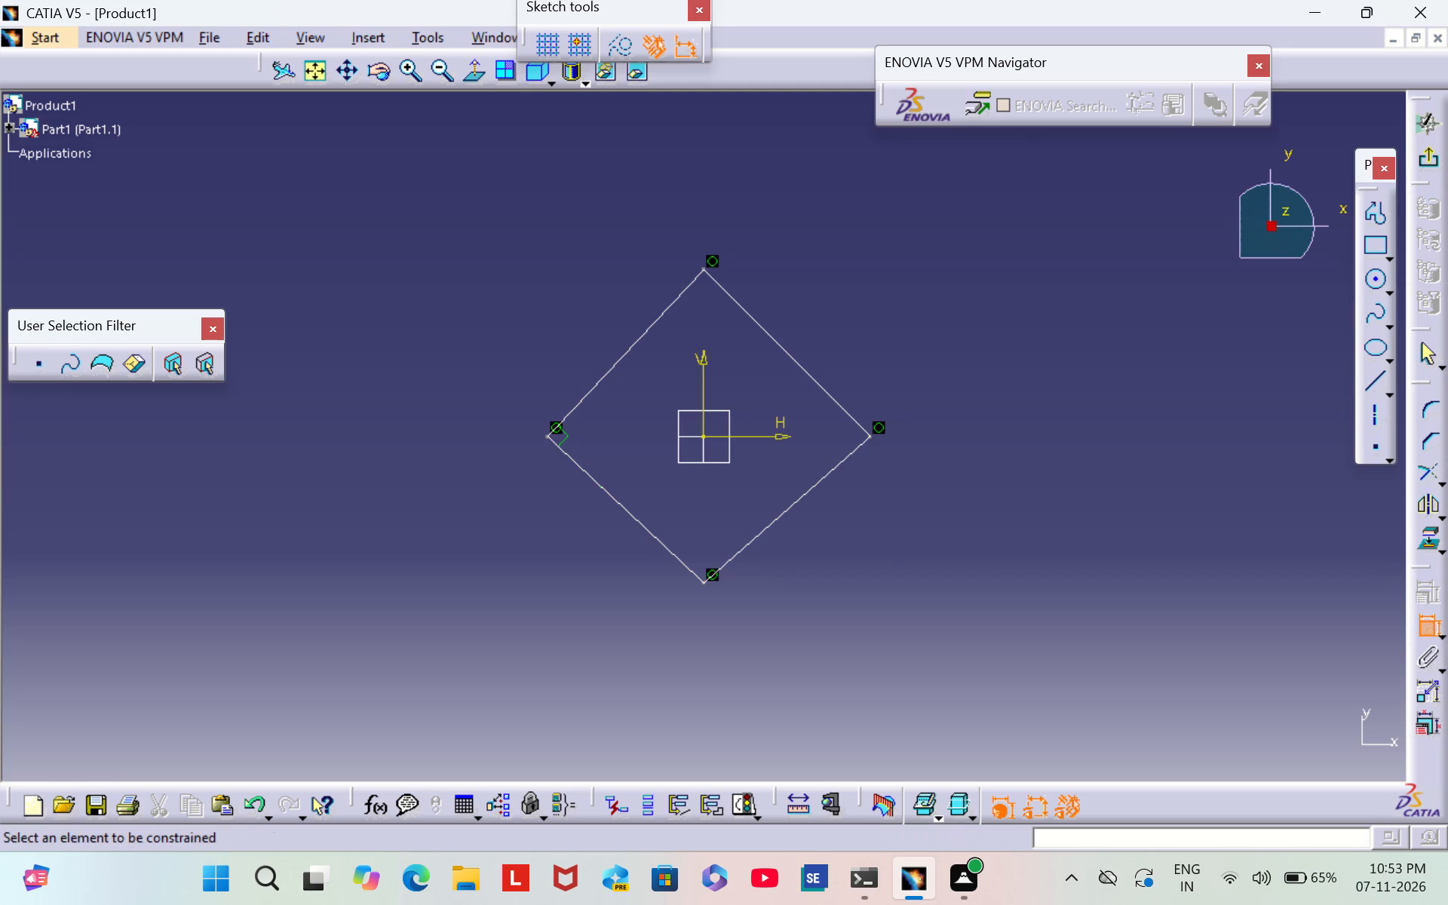
pyautogui.click(614, 360)
pyautogui.click(528, 296)
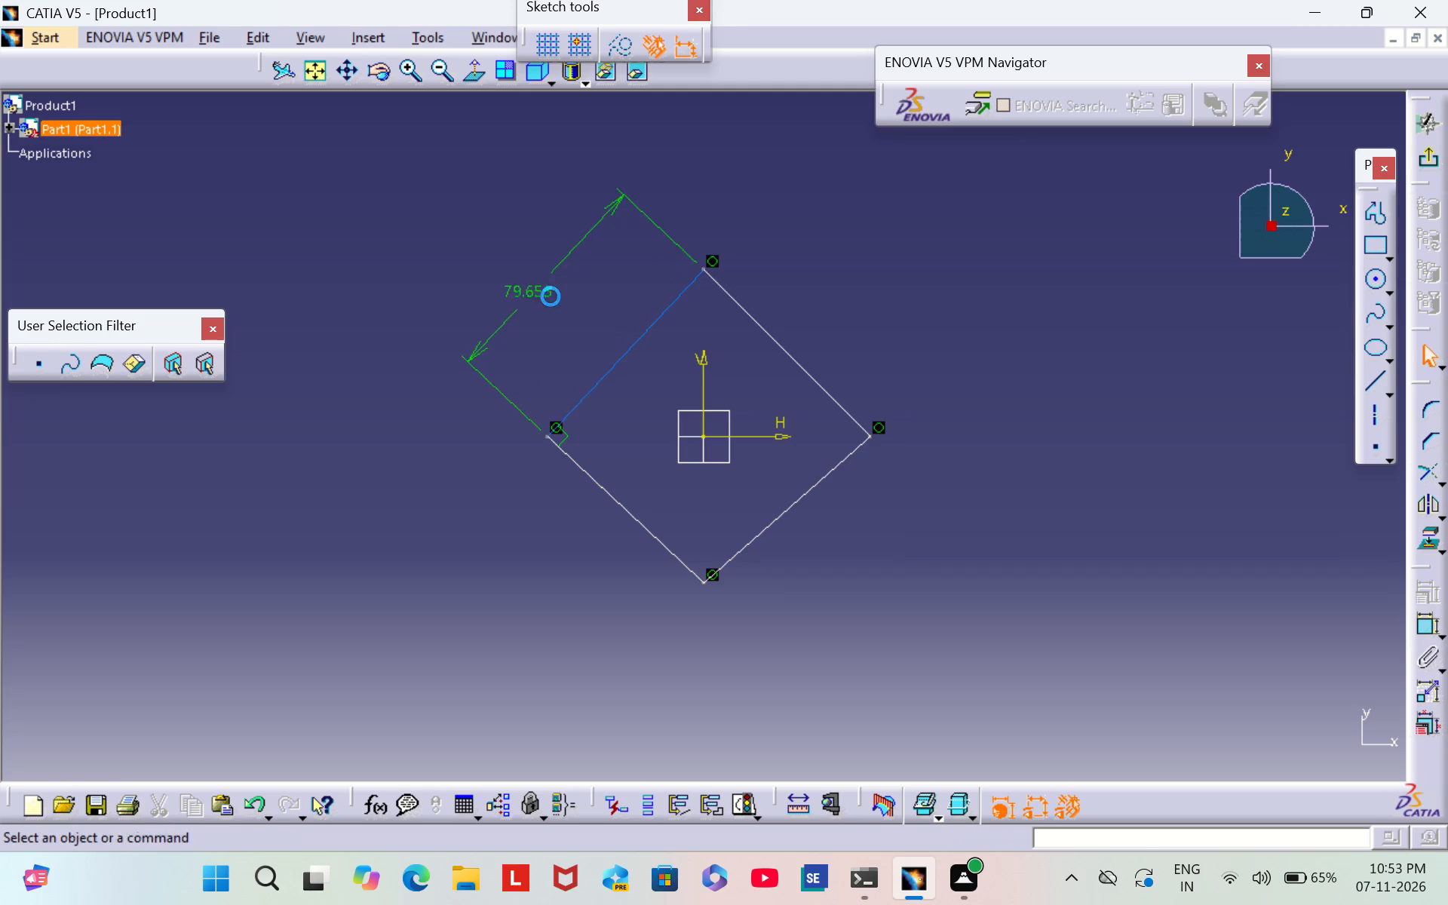
pyautogui.doubleClick(514, 293)
pyautogui.press('BackSpace')
pyautogui.write('70')
pyautogui.press('Return')
pyautogui.click(989, 342)
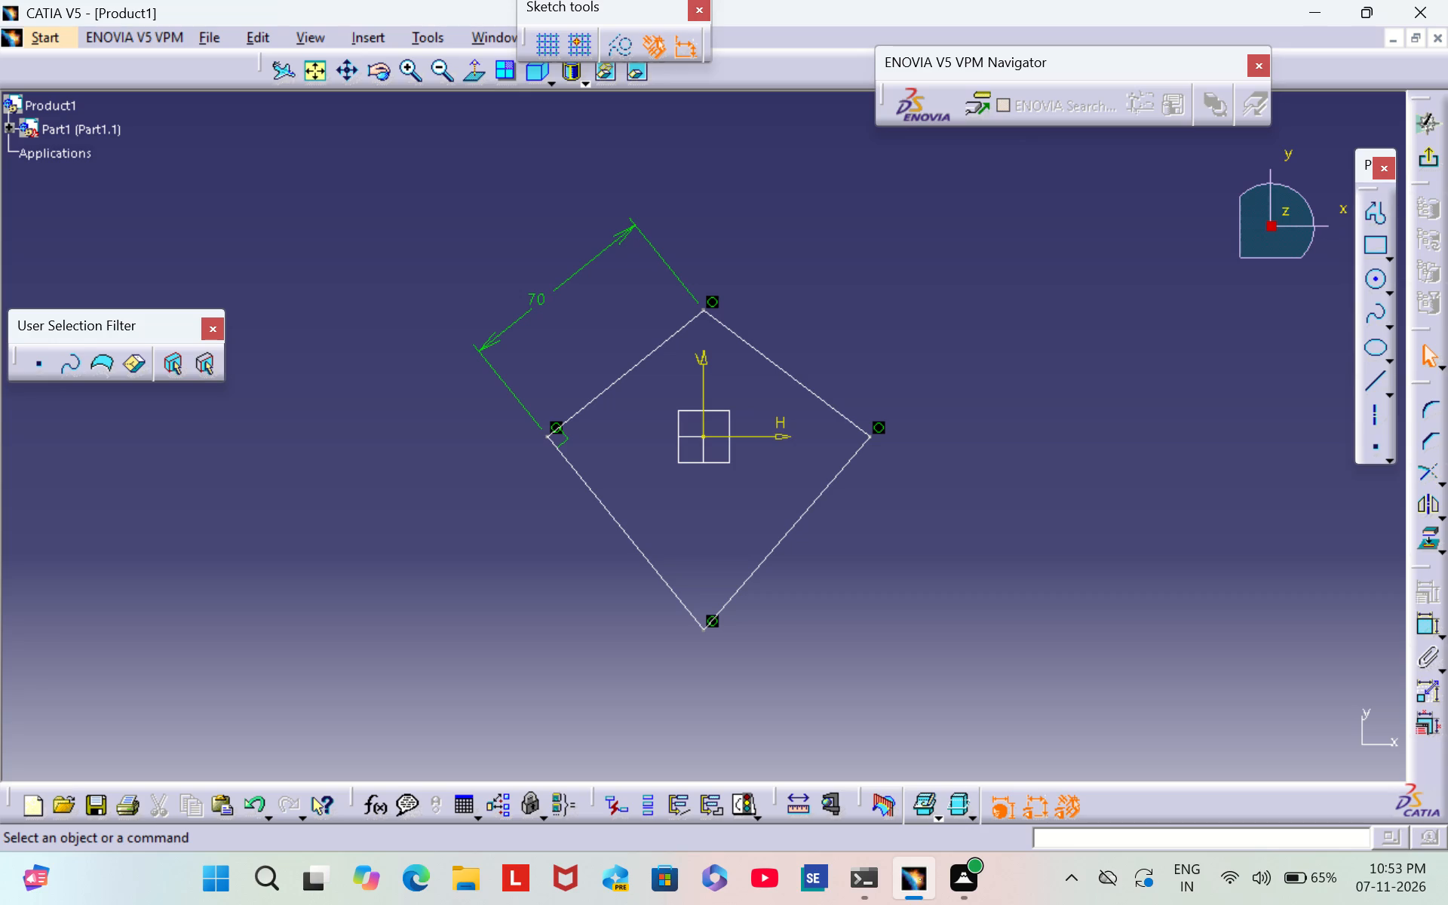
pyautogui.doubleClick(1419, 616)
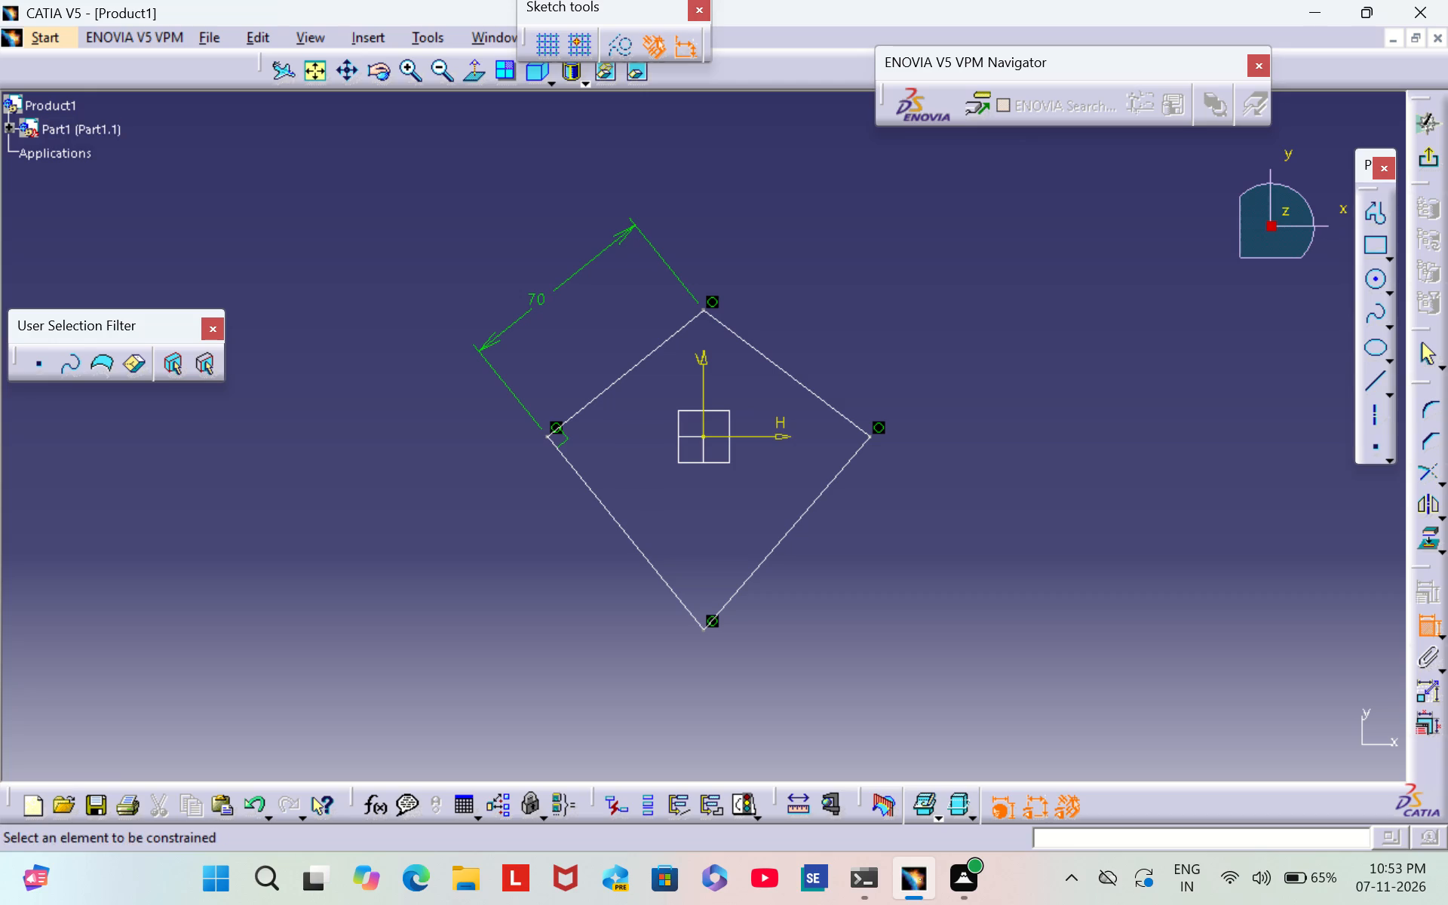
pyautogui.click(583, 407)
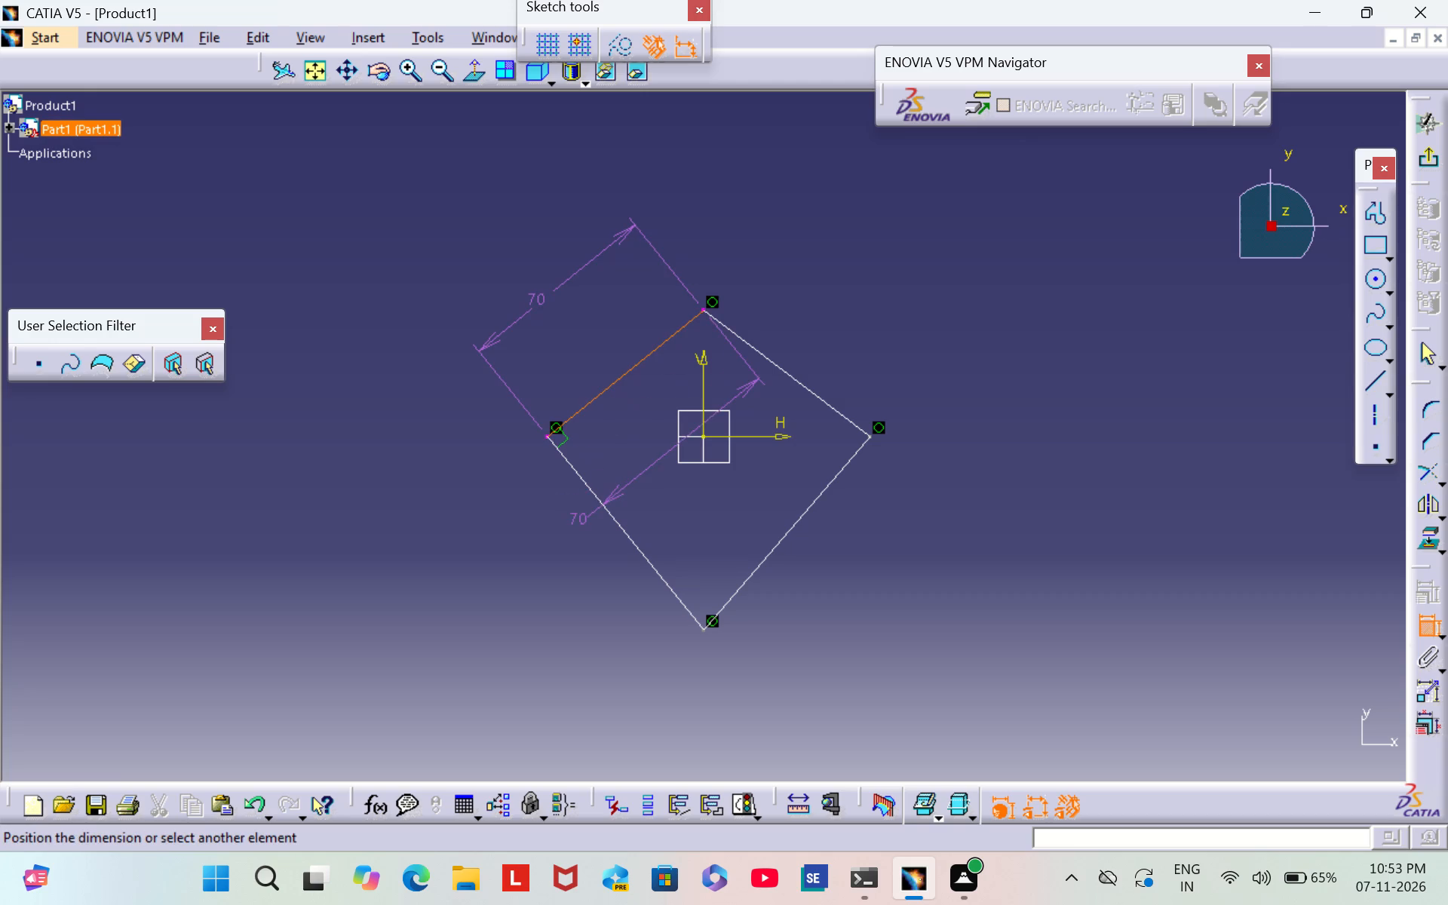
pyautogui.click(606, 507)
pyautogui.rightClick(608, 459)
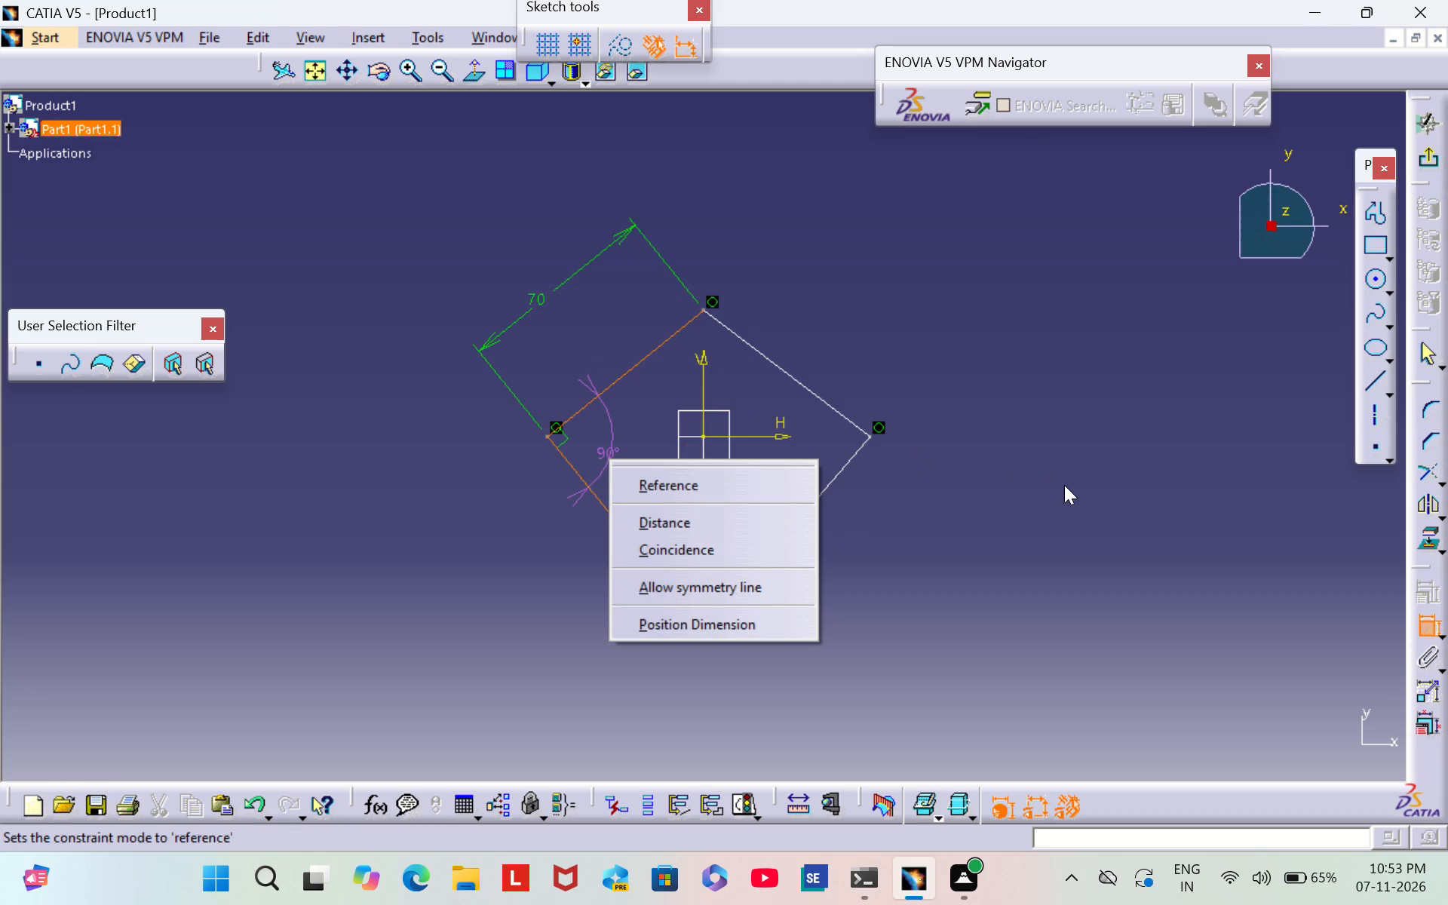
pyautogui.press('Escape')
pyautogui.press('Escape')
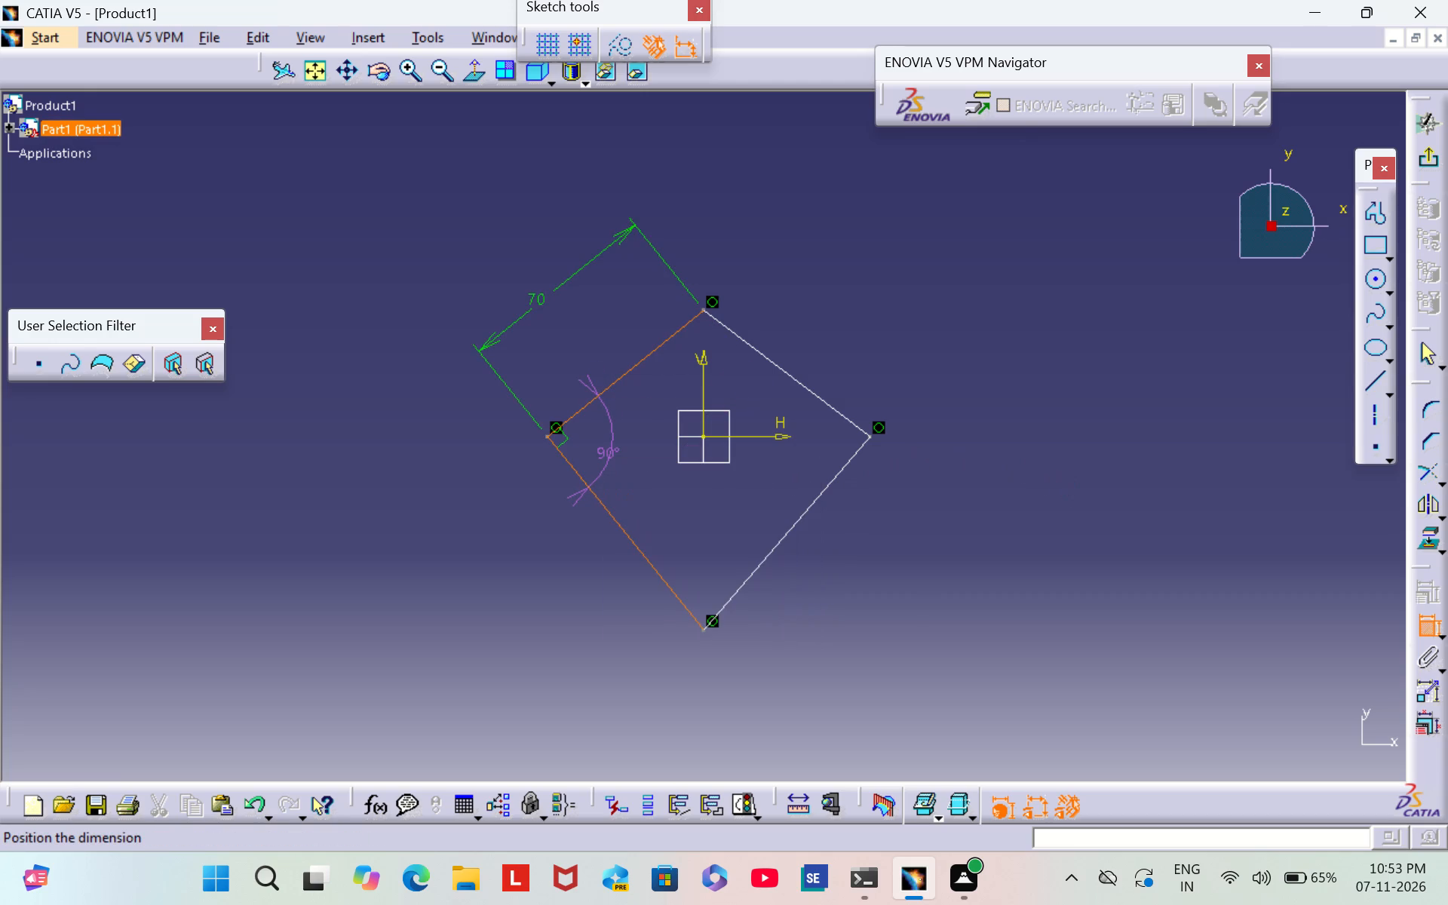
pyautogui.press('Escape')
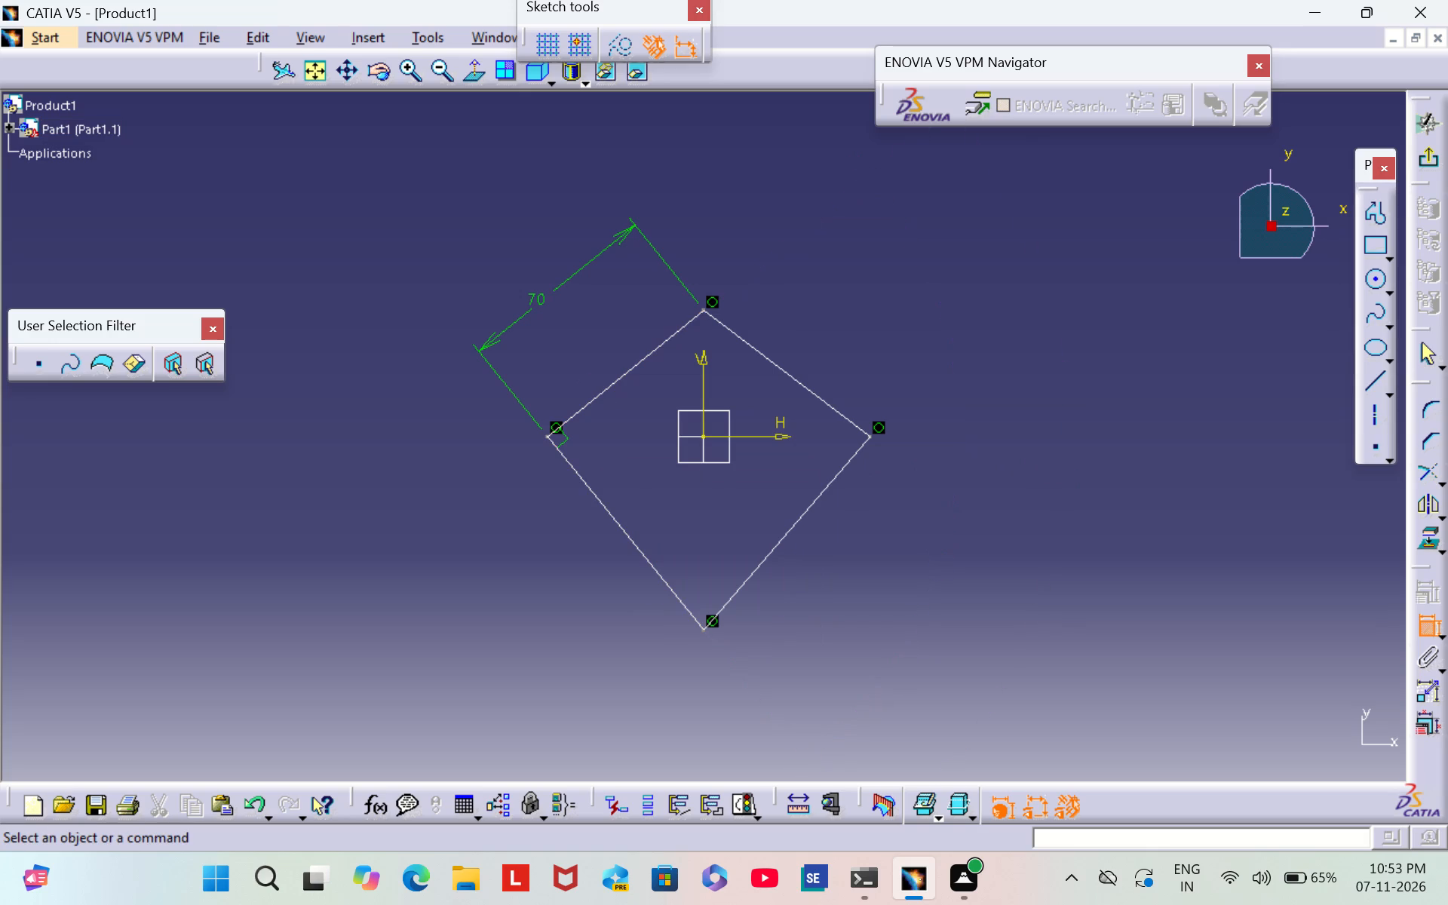
# Square up the diamond by constraining its adjacent sides perpendicular at the right corner and at the bottom corner.
pyautogui.doubleClick(1422, 626)
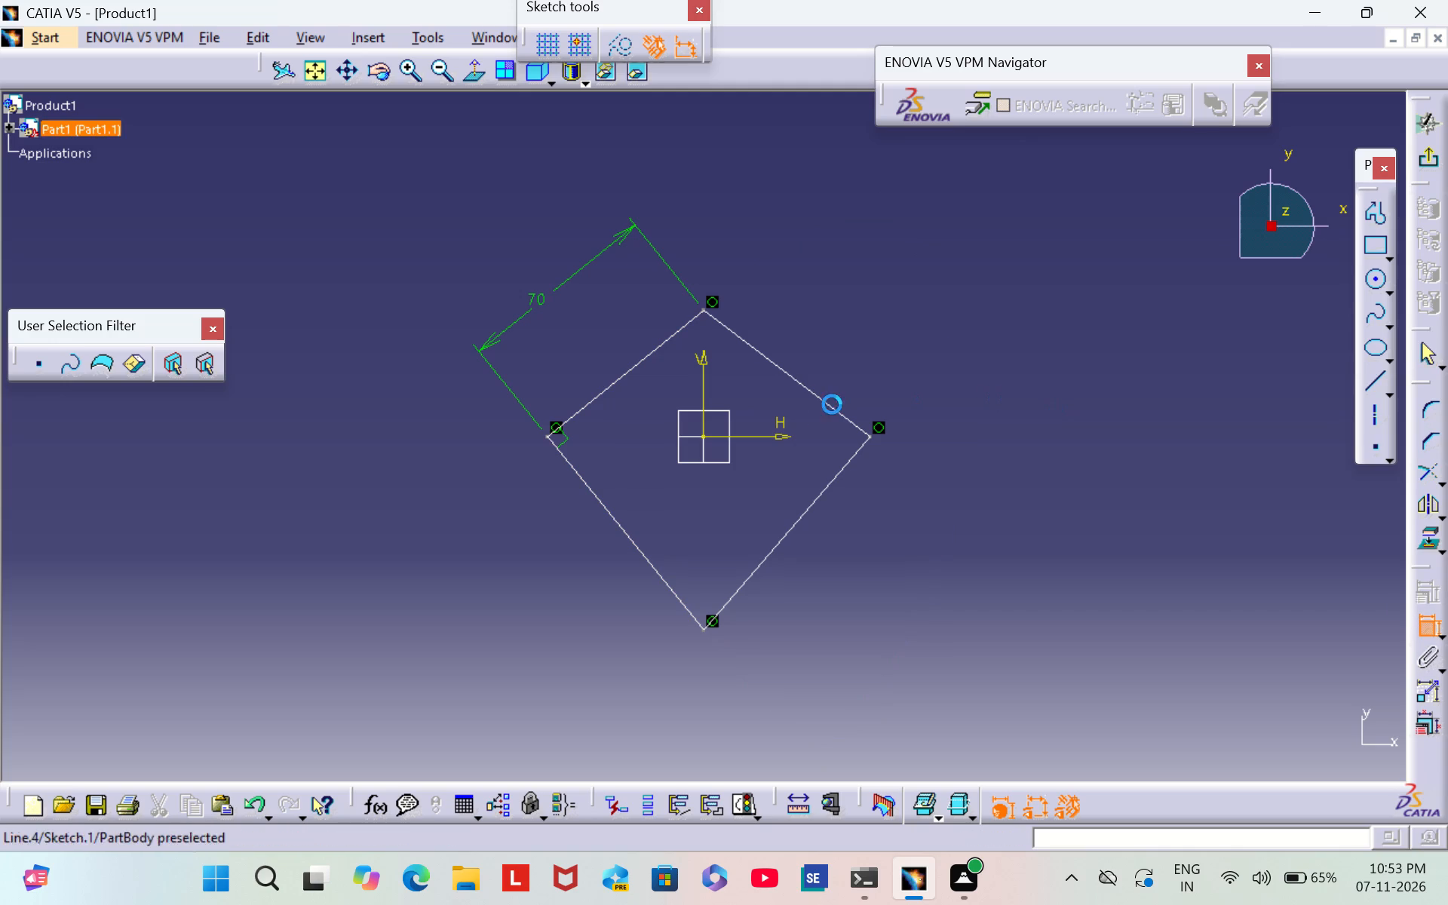
pyautogui.click(821, 395)
pyautogui.click(822, 492)
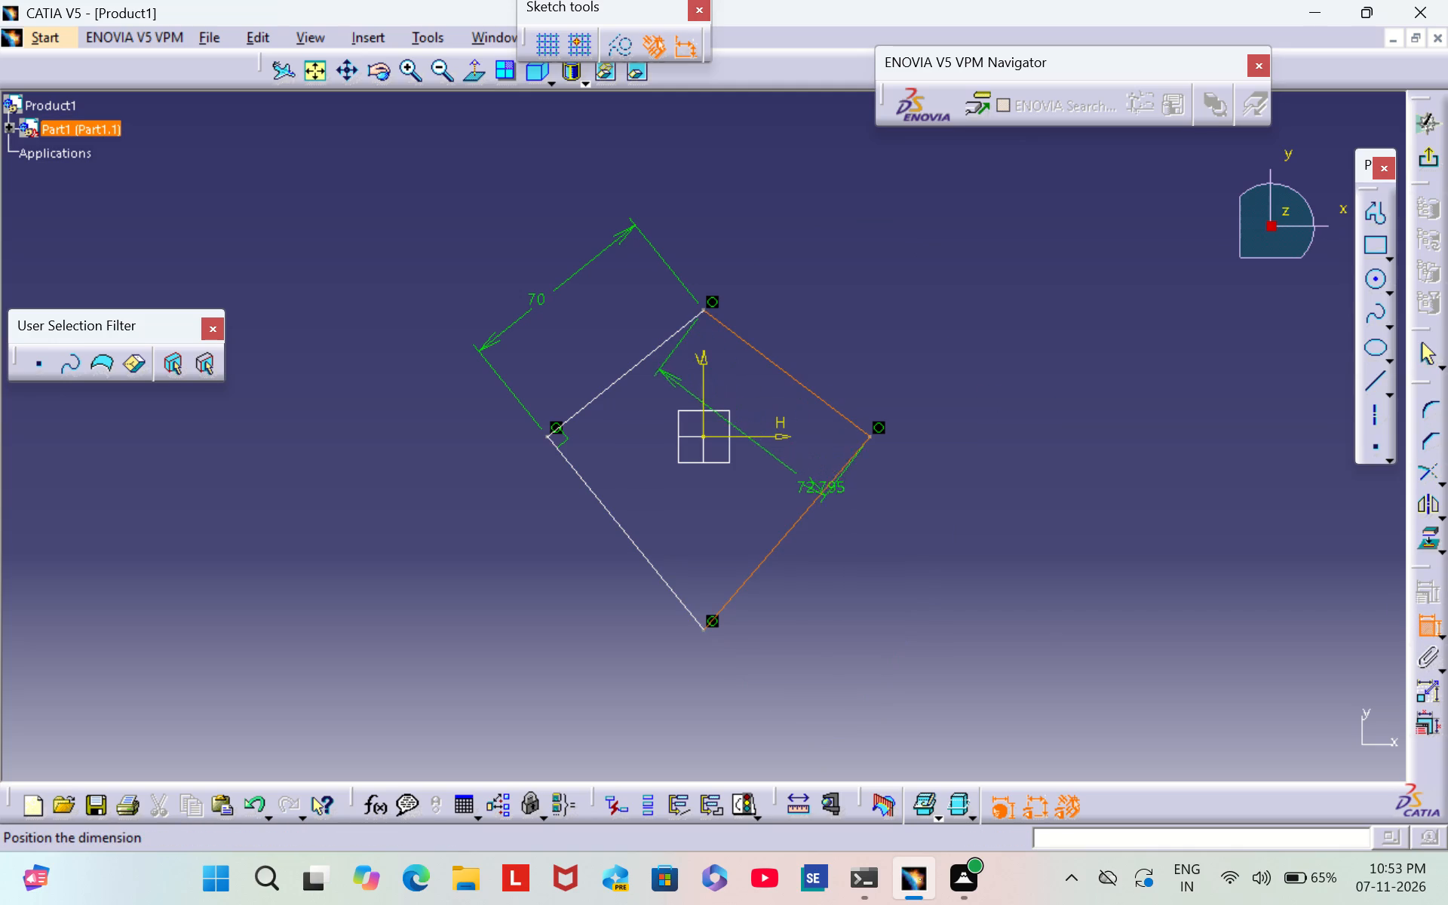
pyautogui.rightClick(826, 448)
pyautogui.click(865, 545)
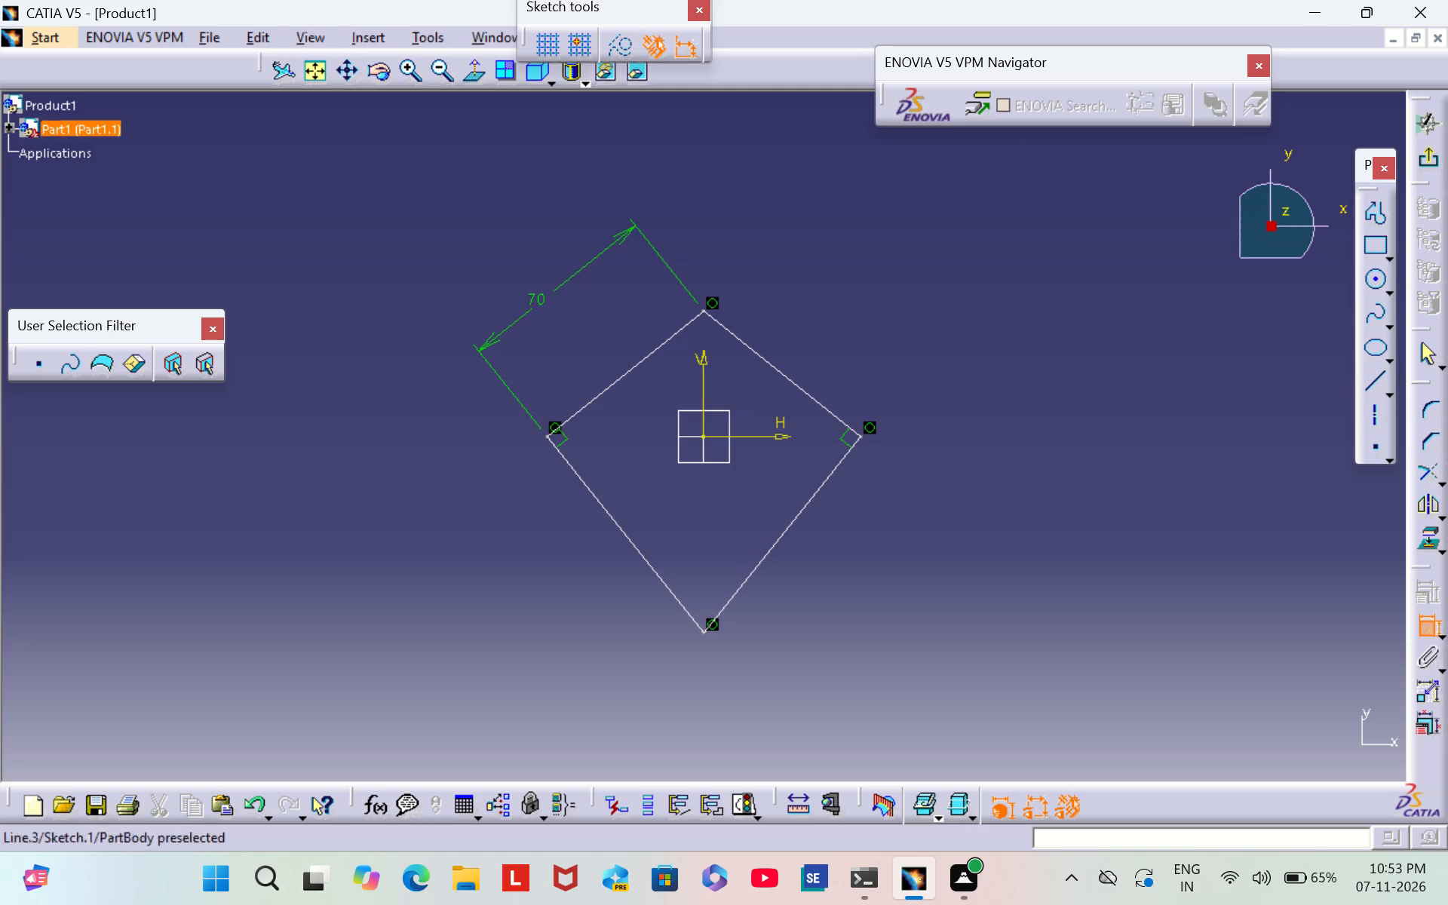
pyautogui.click(672, 598)
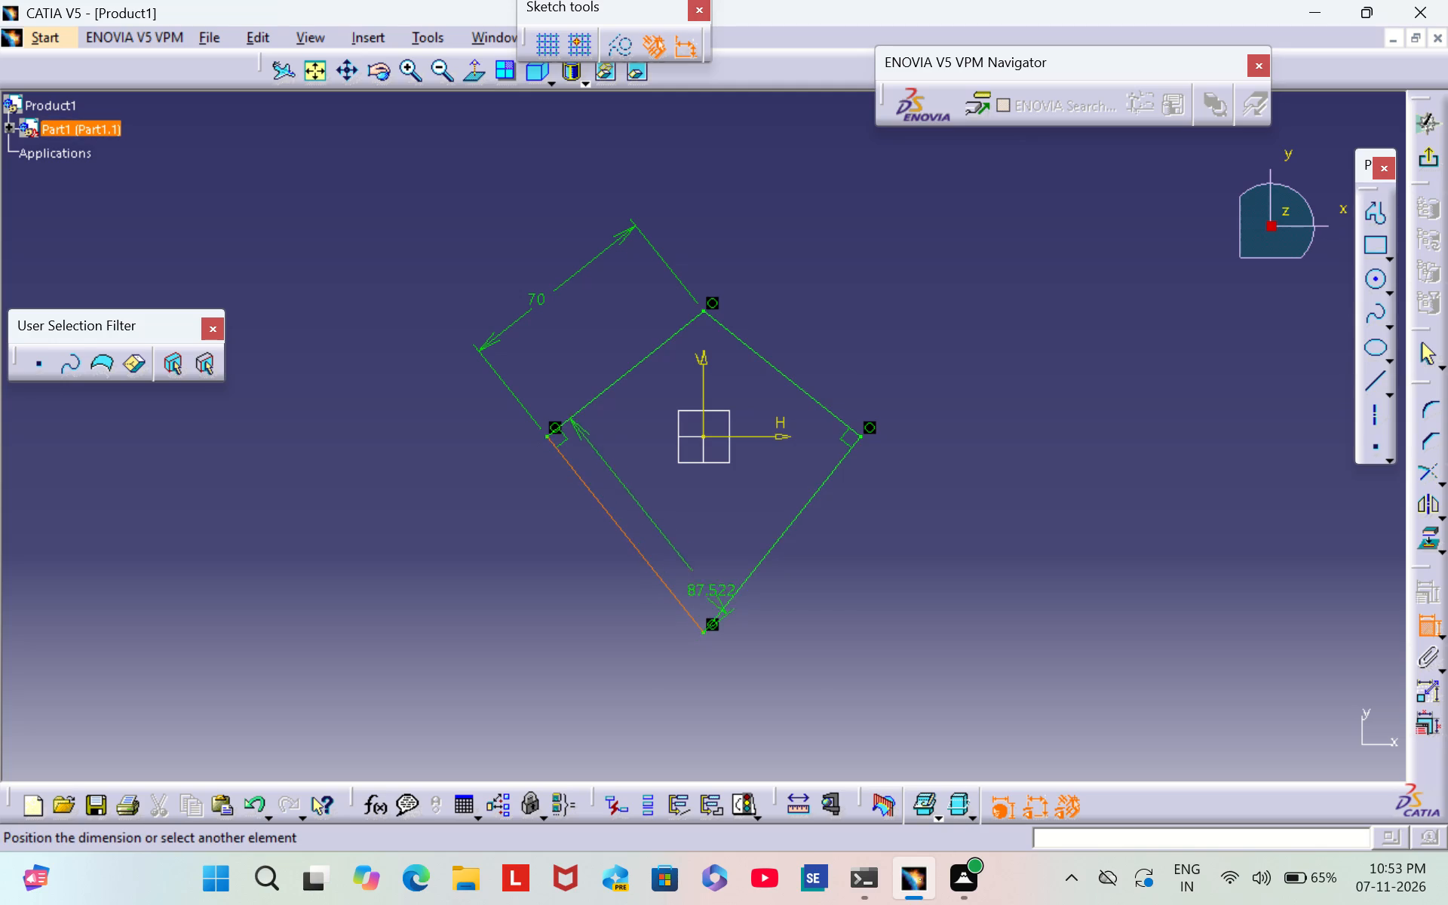
pyautogui.click(732, 592)
pyautogui.rightClick(713, 598)
pyautogui.click(786, 691)
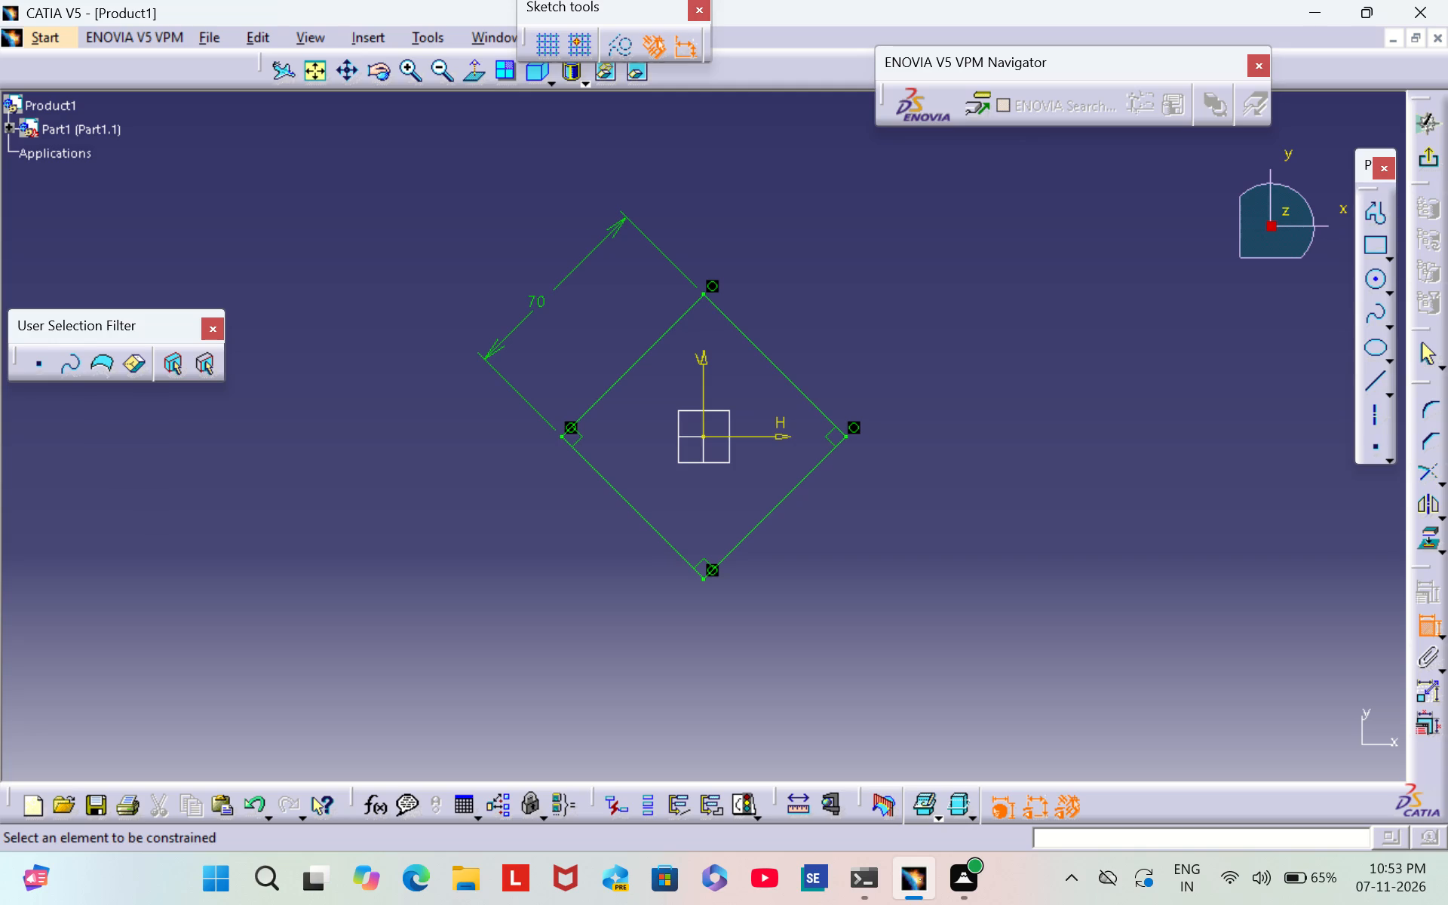
# Exit the sketch and extrude the square profile as a pad with a length of 10 mm.
pyautogui.click(1426, 152)
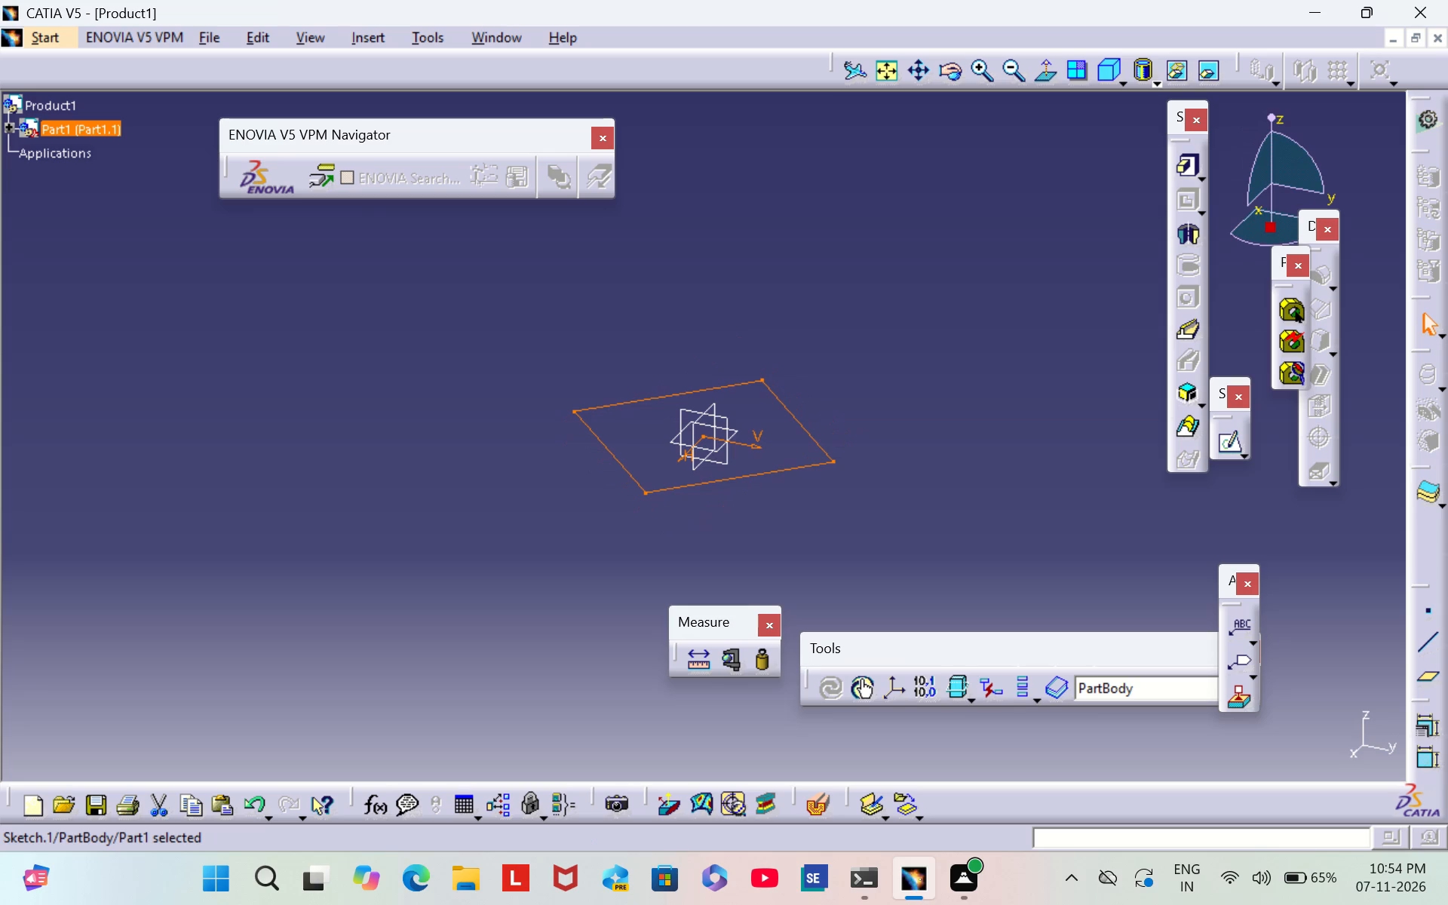
pyautogui.click(1183, 176)
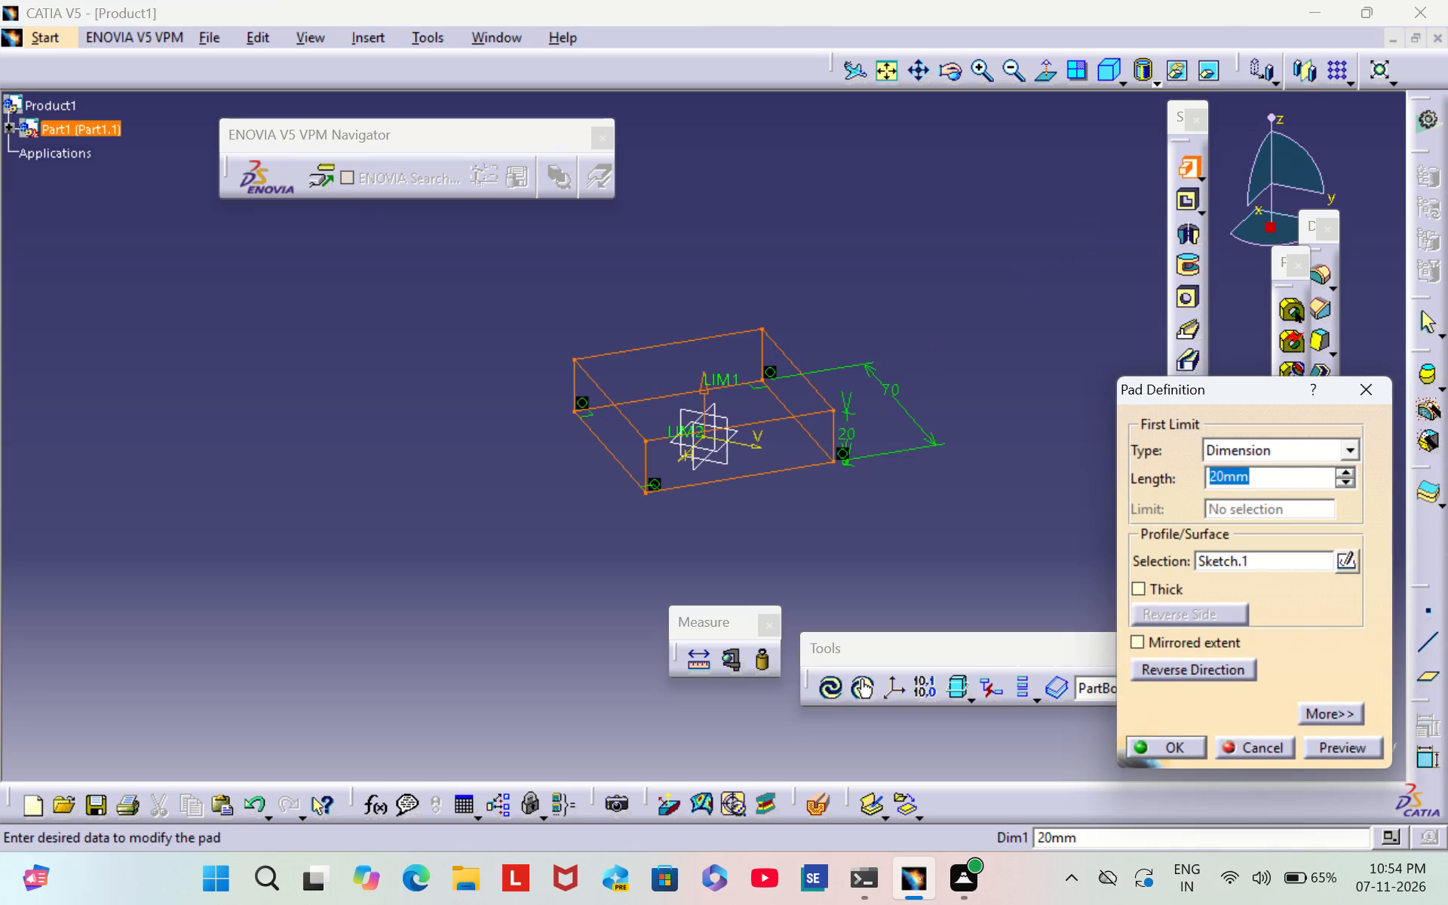
pyautogui.press('BackSpace')
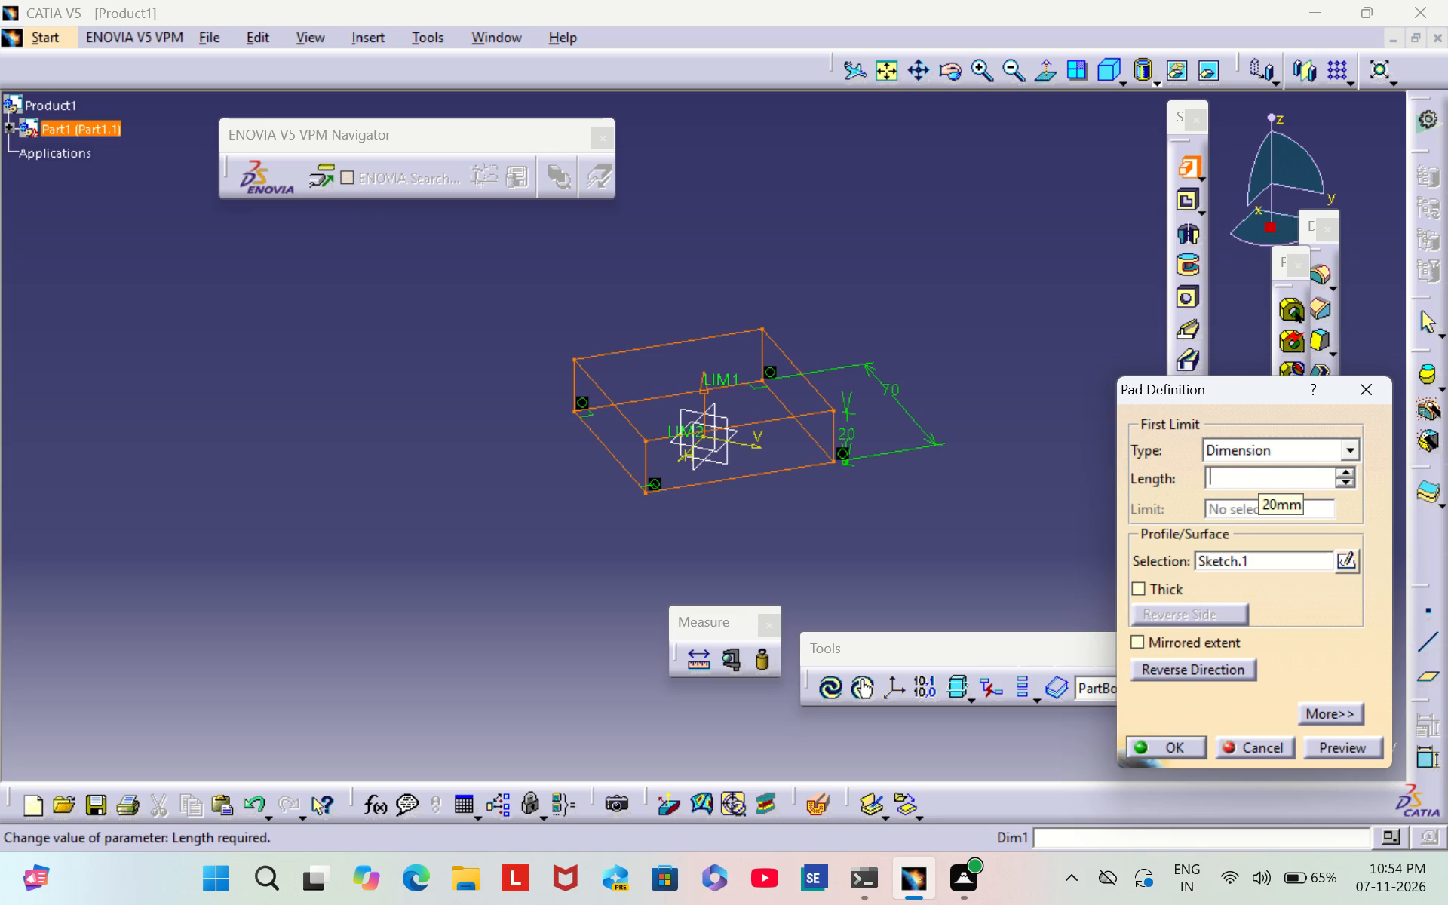
pyautogui.write('10')
pyautogui.click(1167, 743)
pyautogui.click(1042, 404)
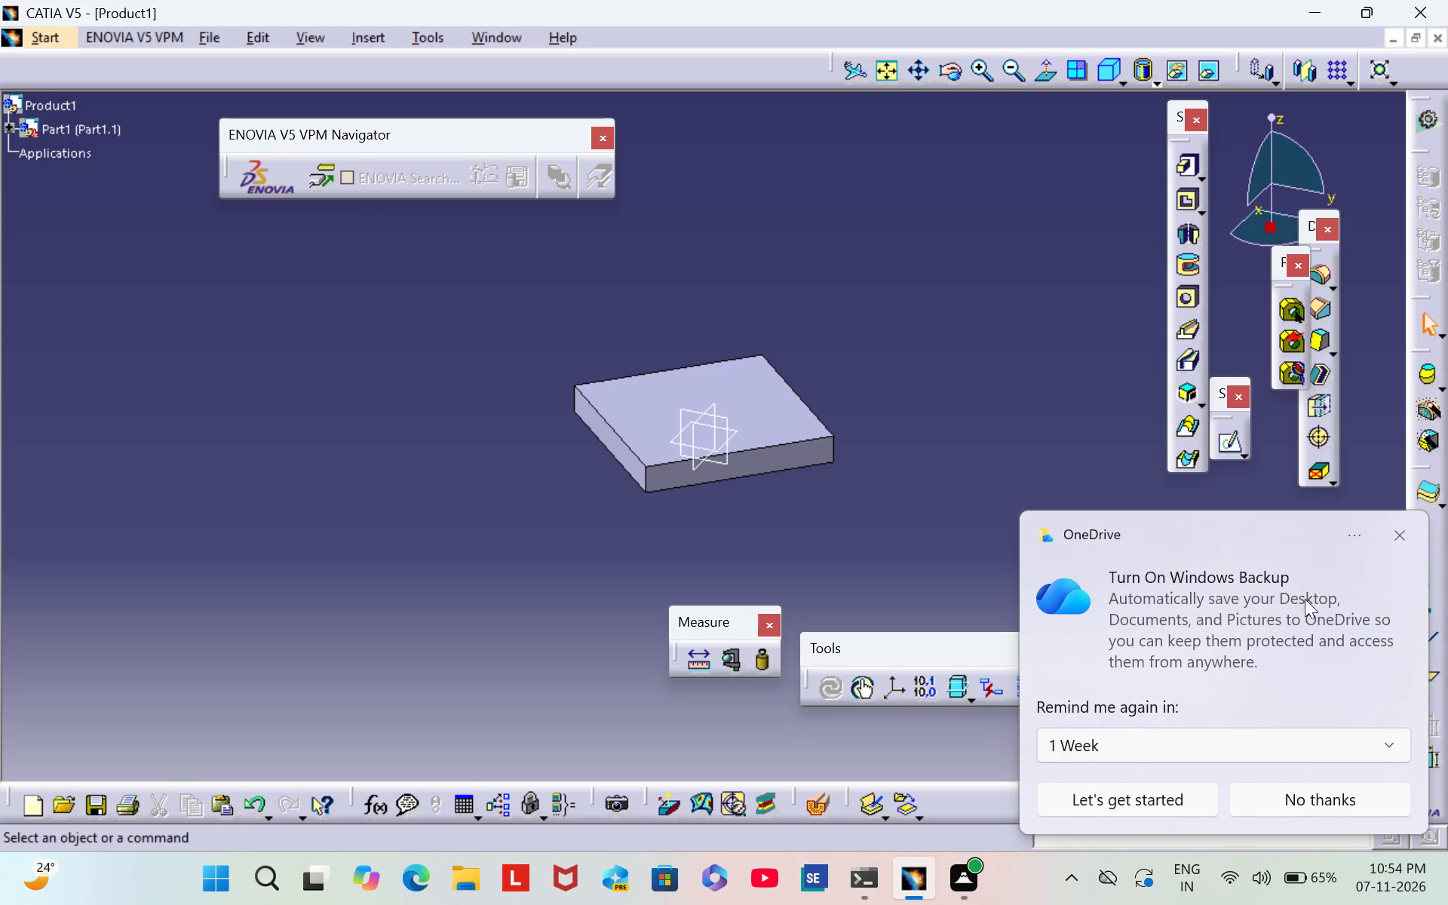
# Dismiss the OneDrive backup notification.
pyautogui.click(1400, 534)
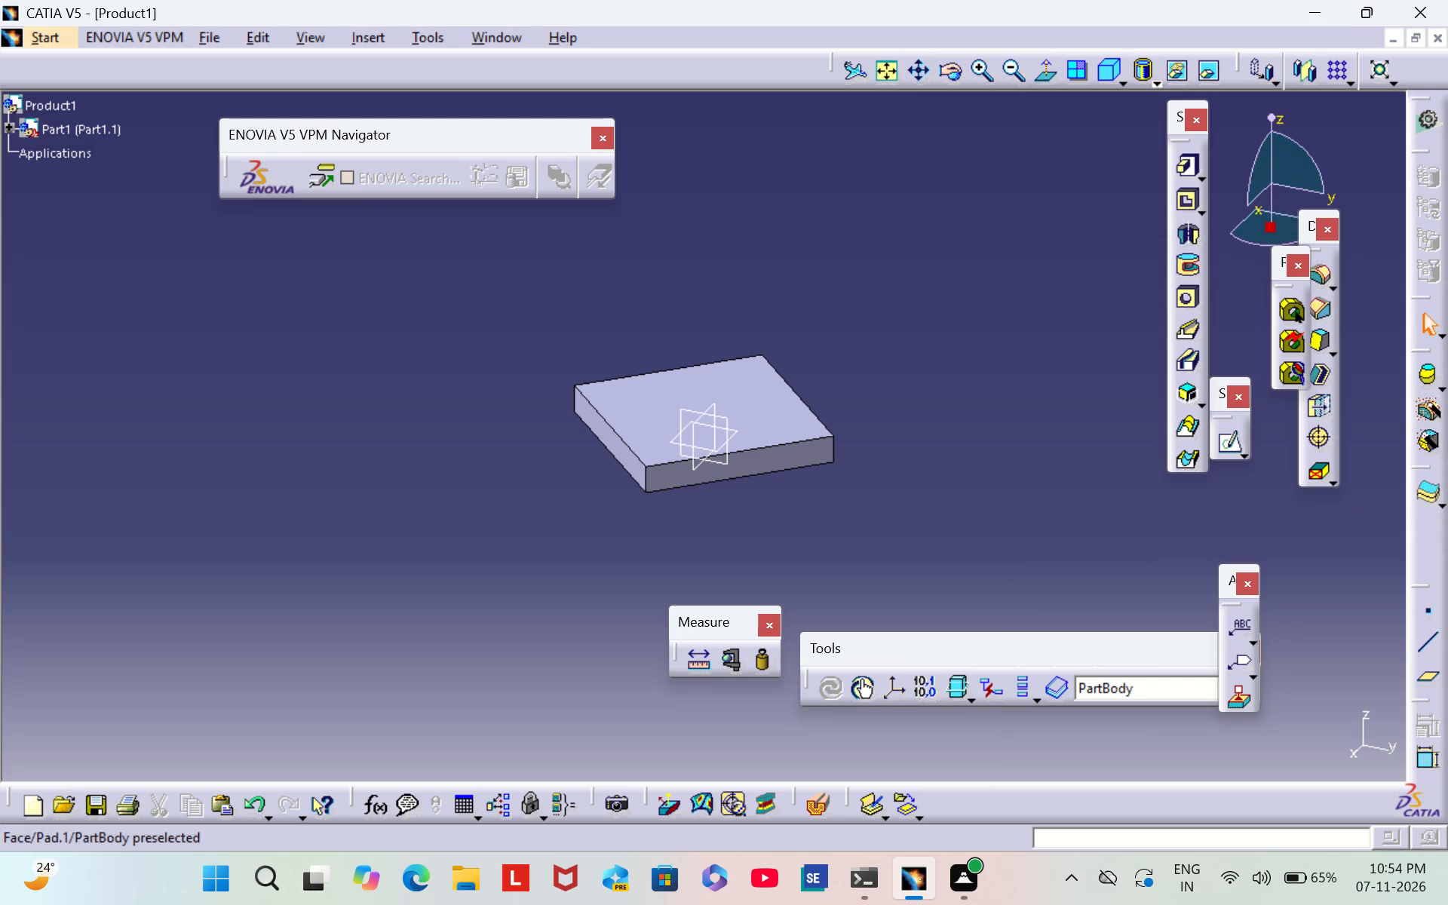
# Open a new sketch on the xy plane and draw a circle centred on the origin, inside the square plate's outline.
pyautogui.click(730, 391)
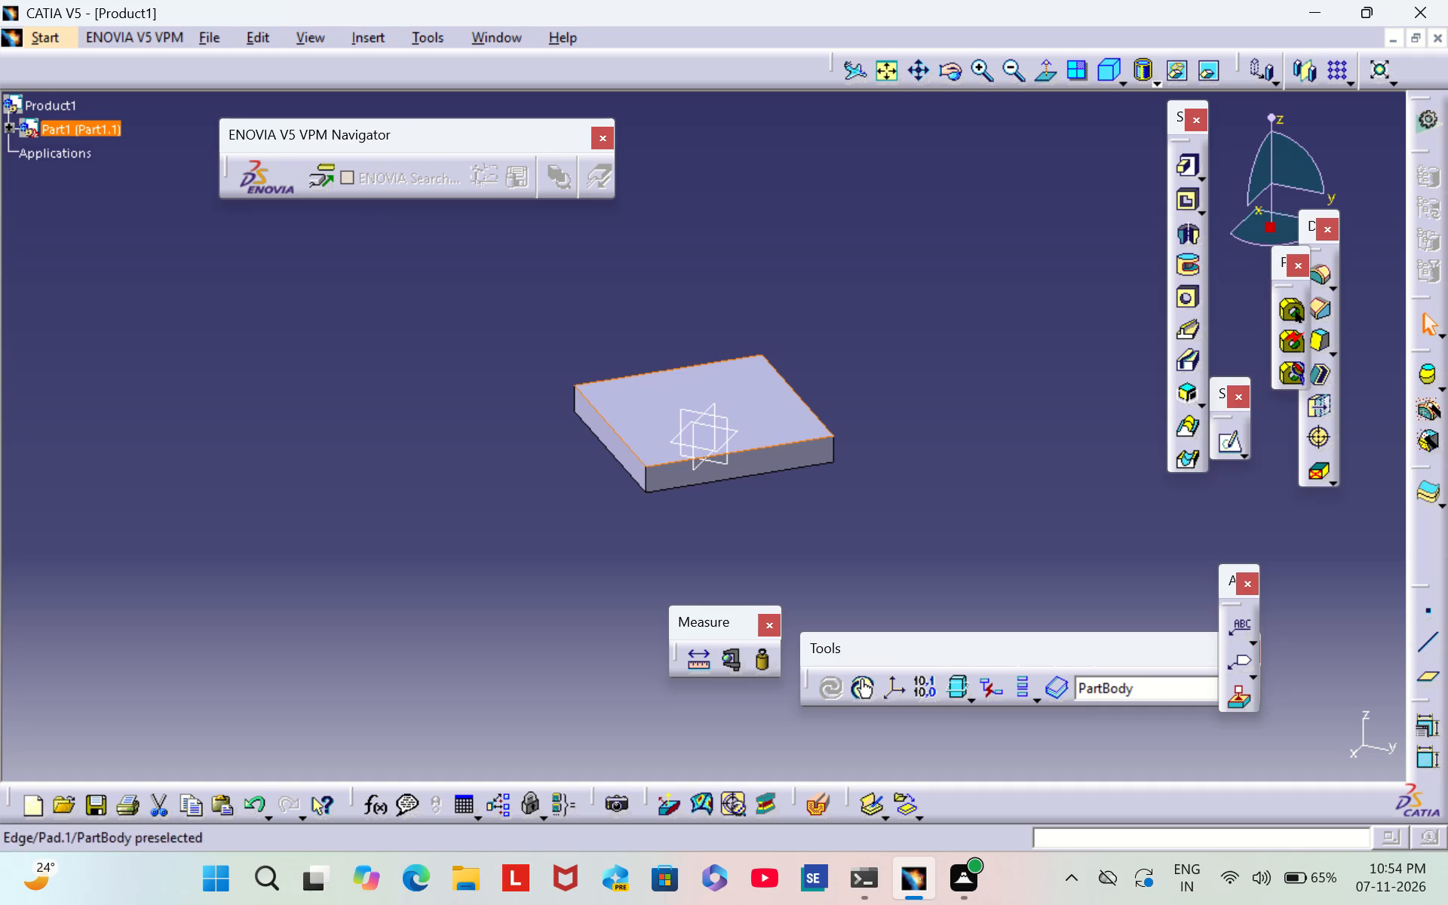
pyautogui.click(734, 434)
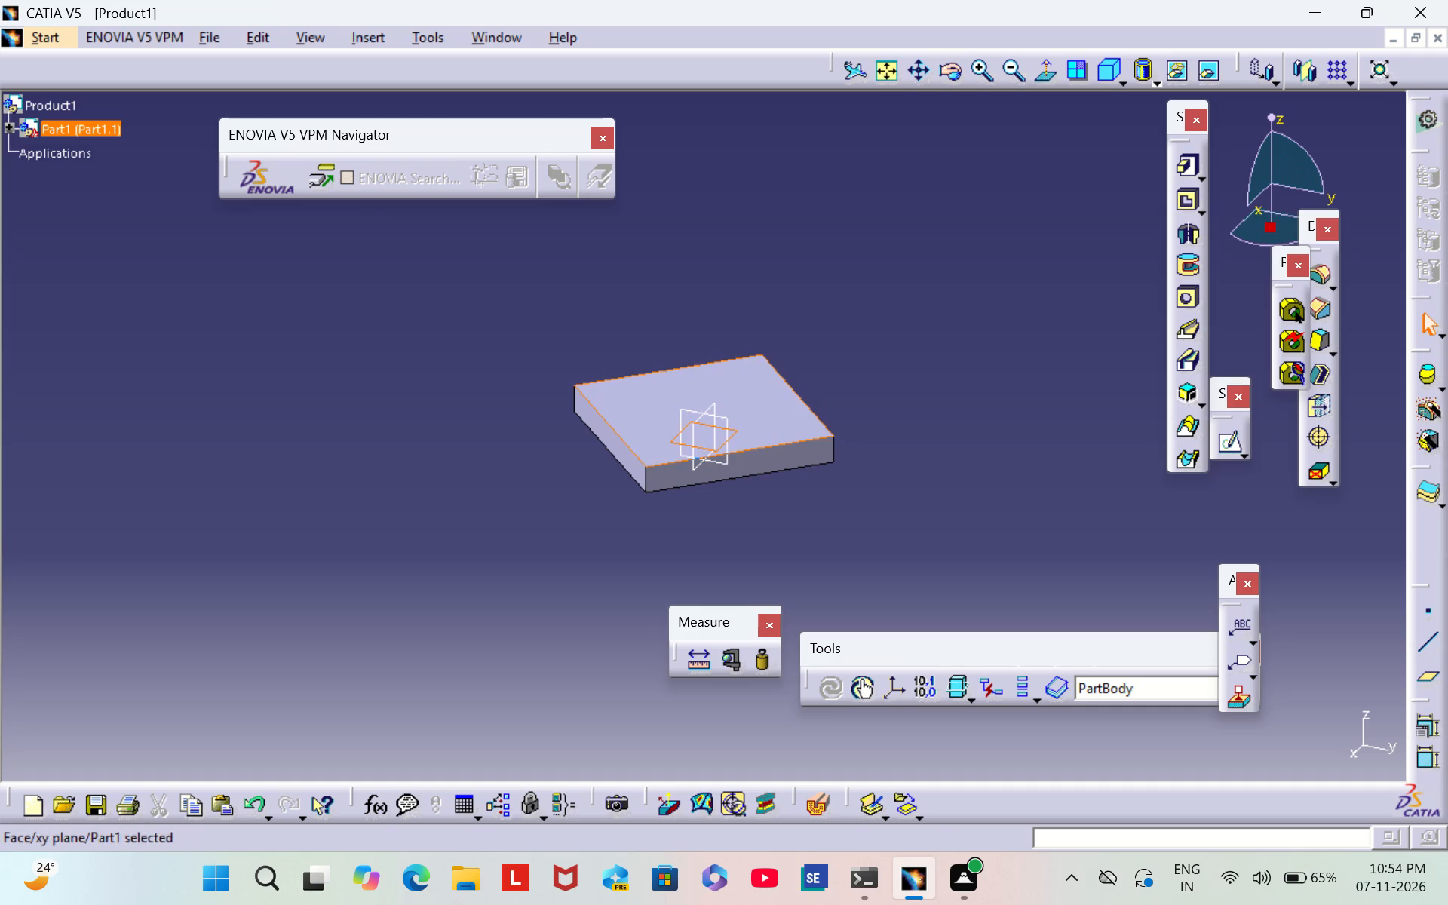
pyautogui.click(1229, 446)
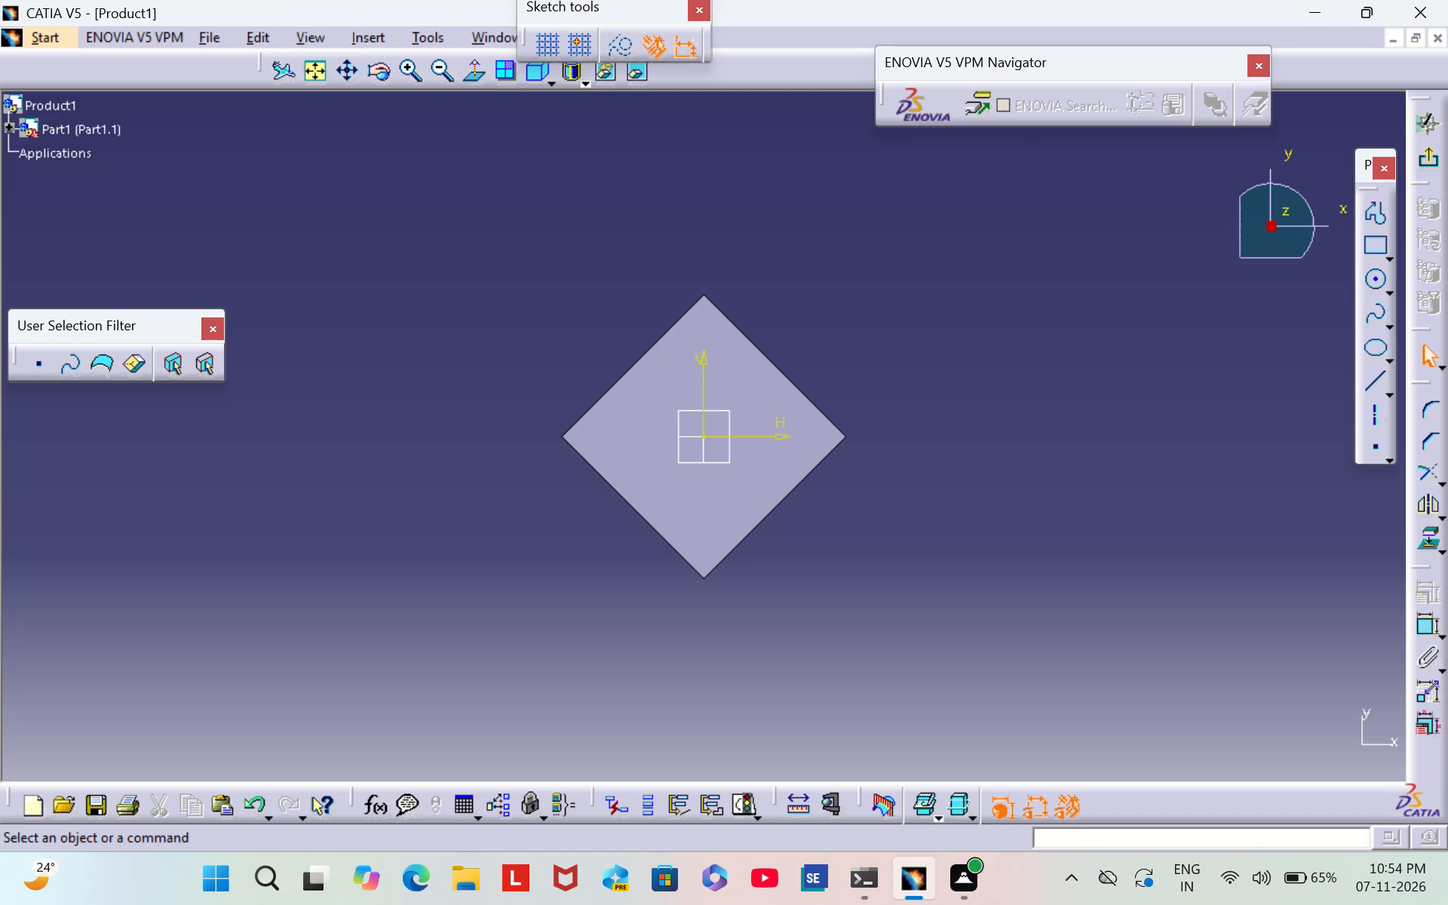
pyautogui.click(1374, 282)
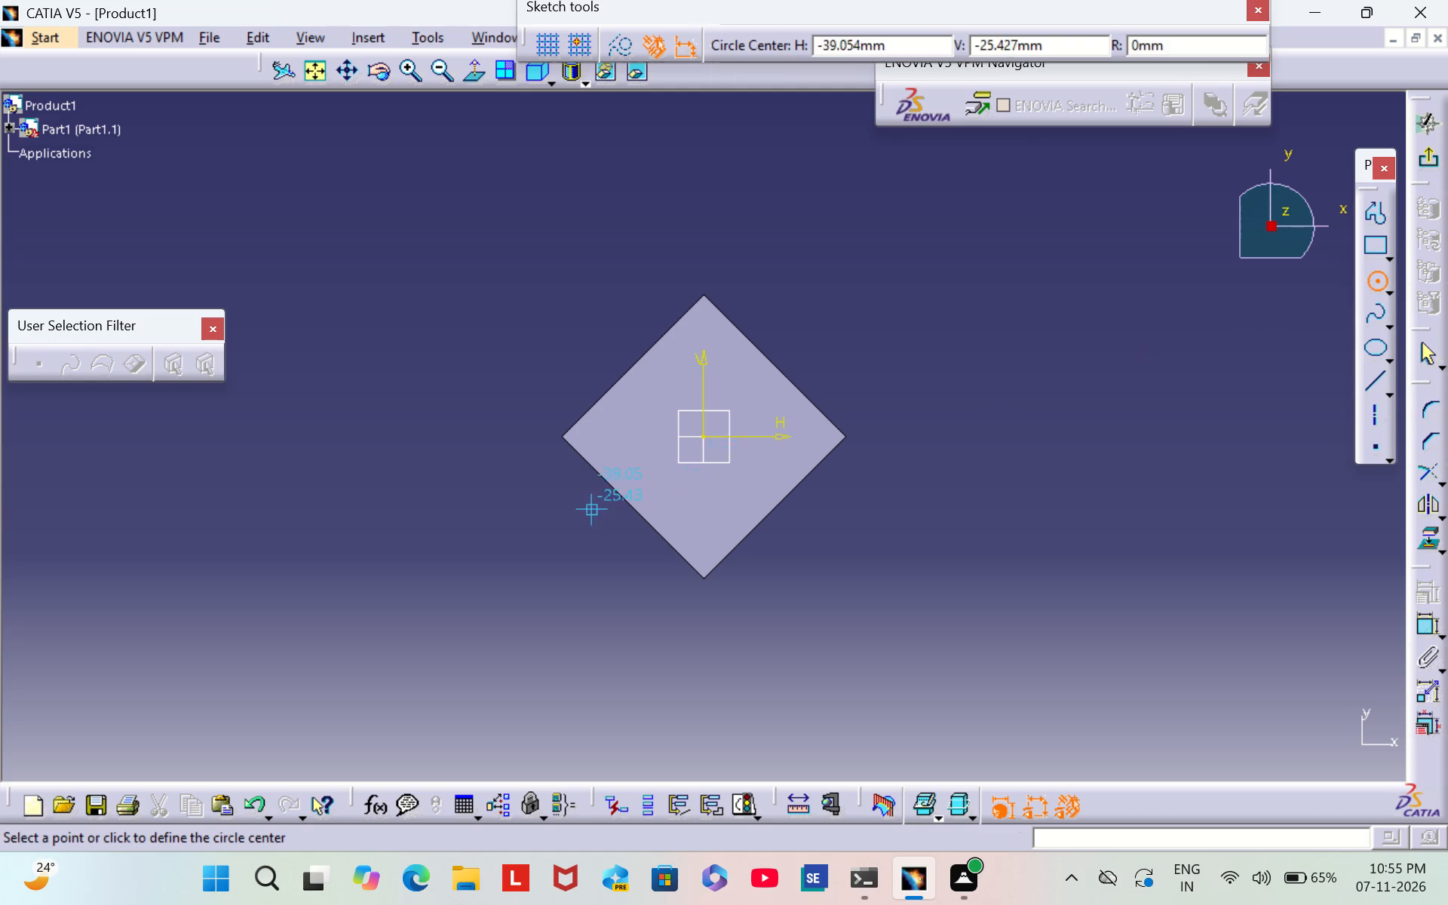
pyautogui.click(704, 436)
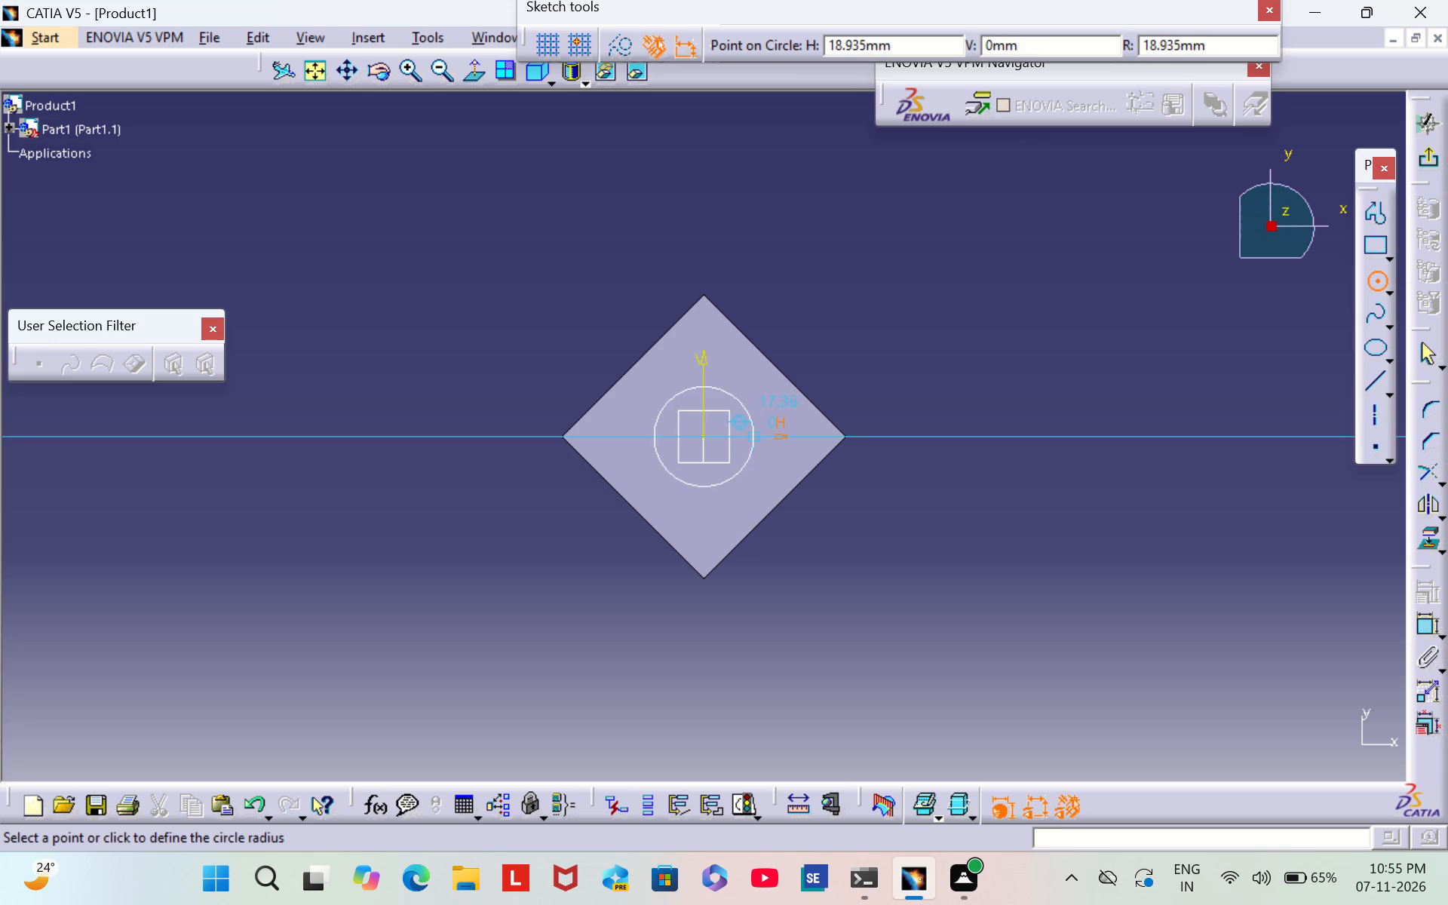
pyautogui.click(765, 447)
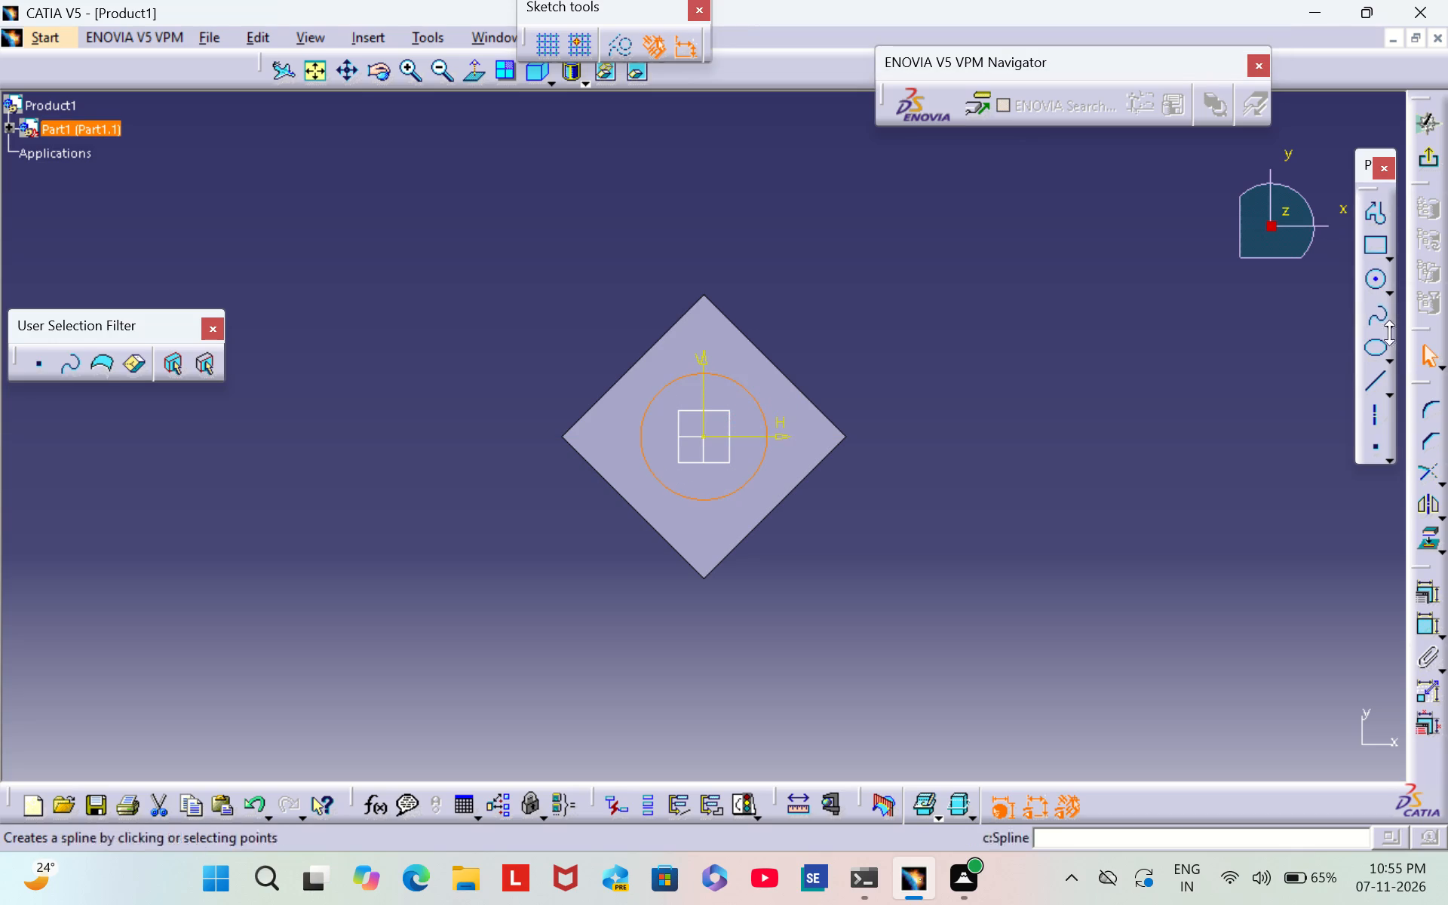
# Dimension the circle's diameter, set it to 40 mm, and place the dimension text close to the circle.
pyautogui.click(1420, 623)
pyautogui.click(896, 338)
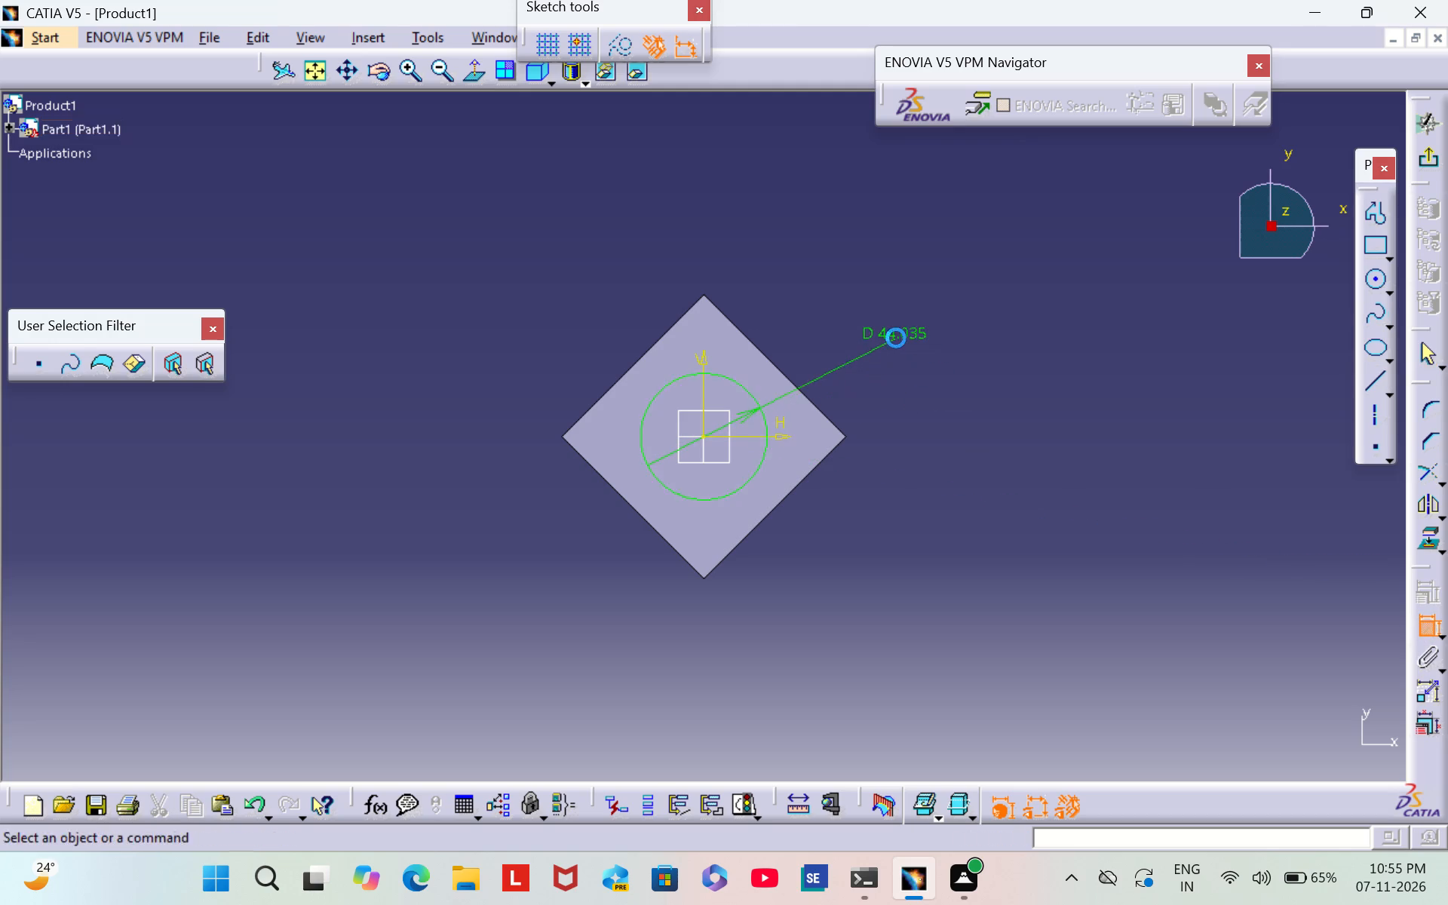
pyautogui.doubleClick(899, 334)
pyautogui.press('BackSpace')
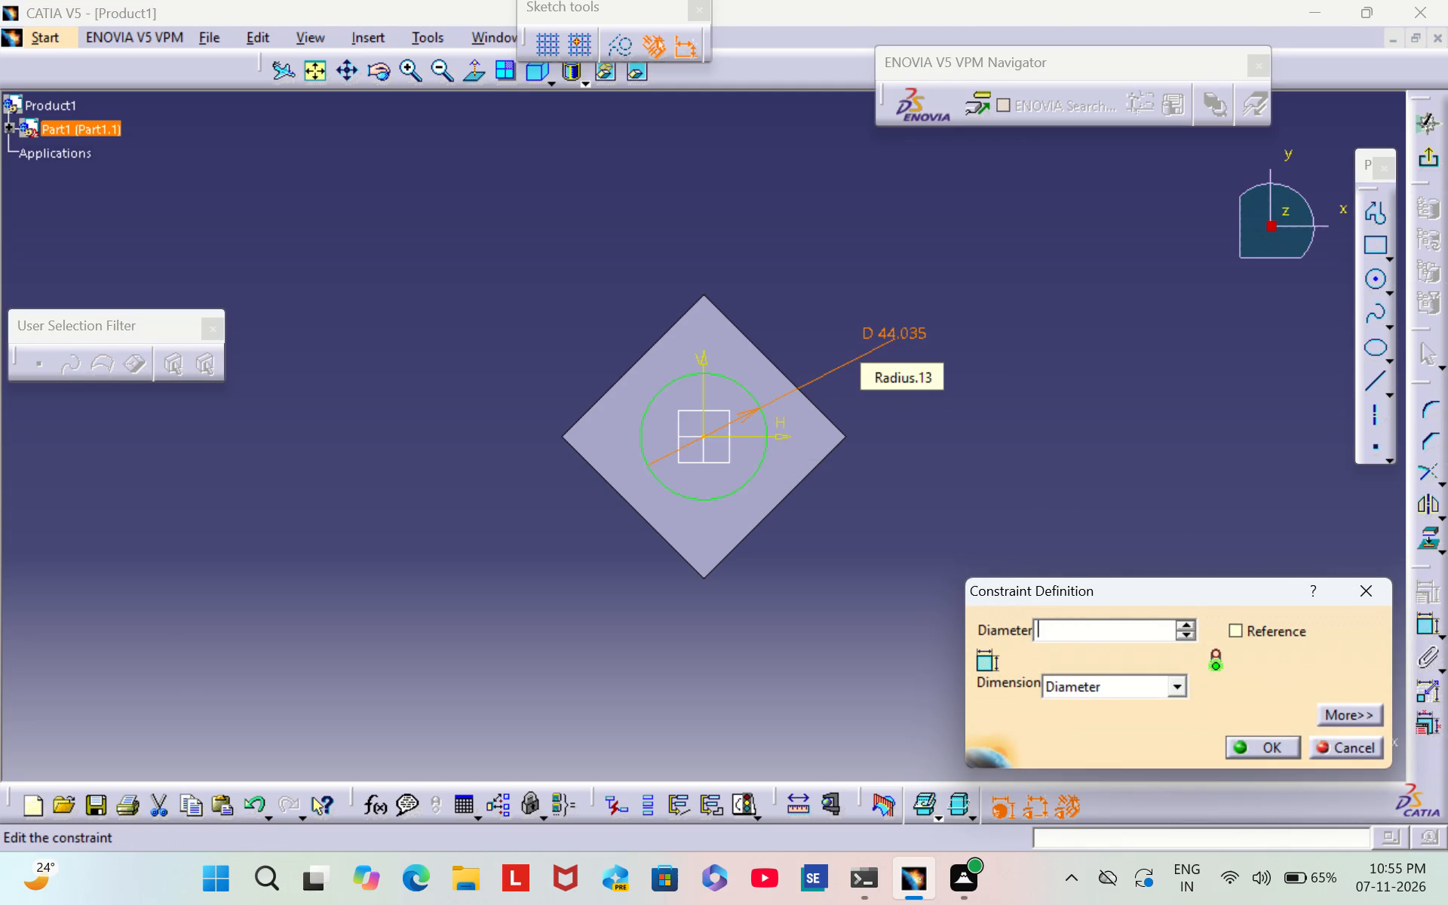
pyautogui.write('40')
pyautogui.press('Return')
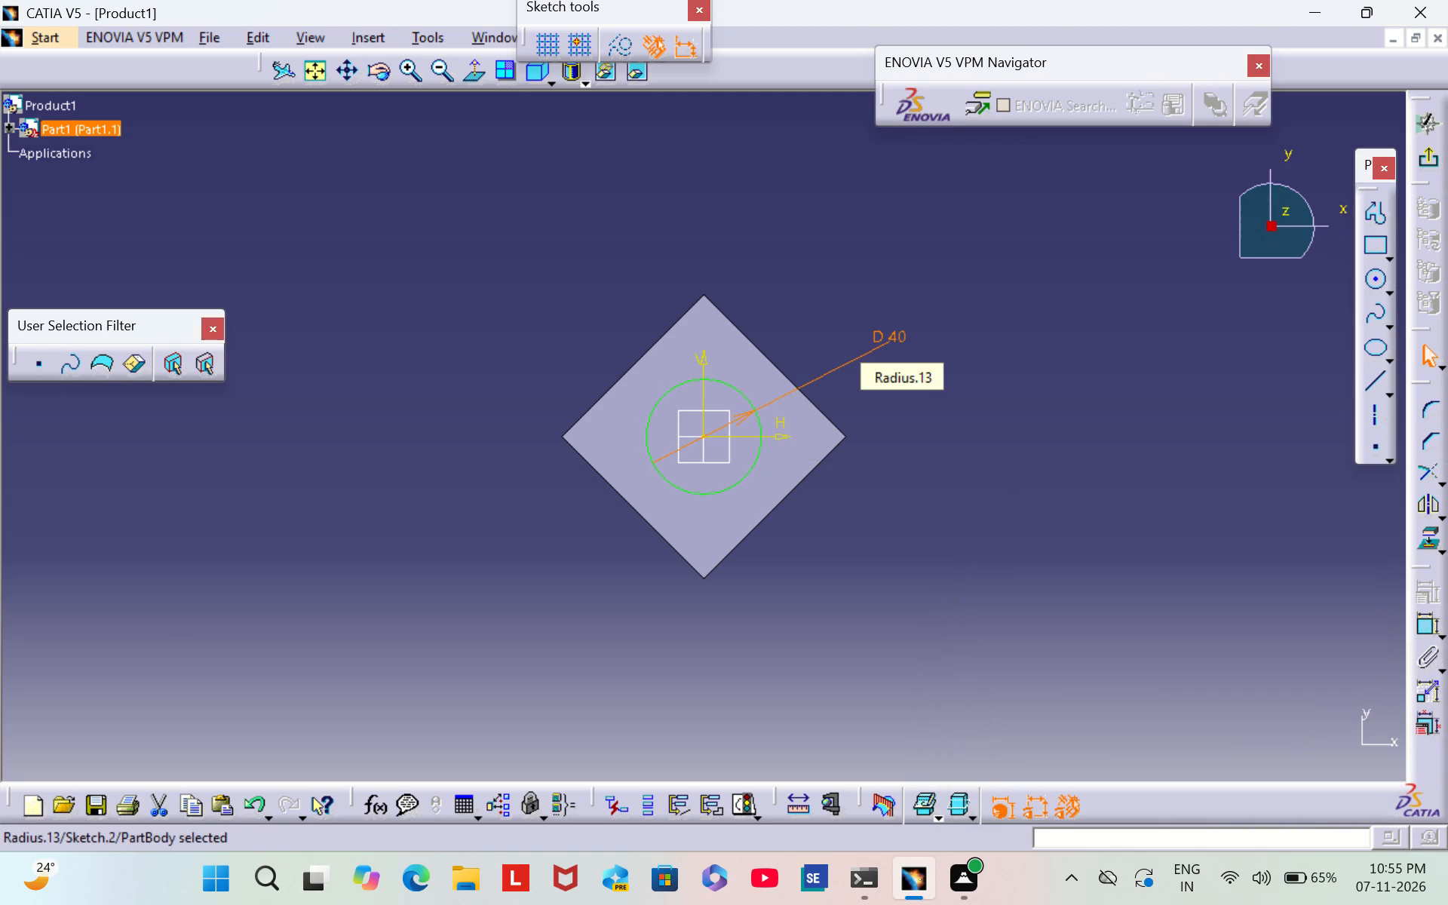
pyautogui.click(948, 377)
pyautogui.moveTo(894, 330); pyautogui.dragTo(793, 387)
pyautogui.click(793, 387)
pyautogui.click(875, 314)
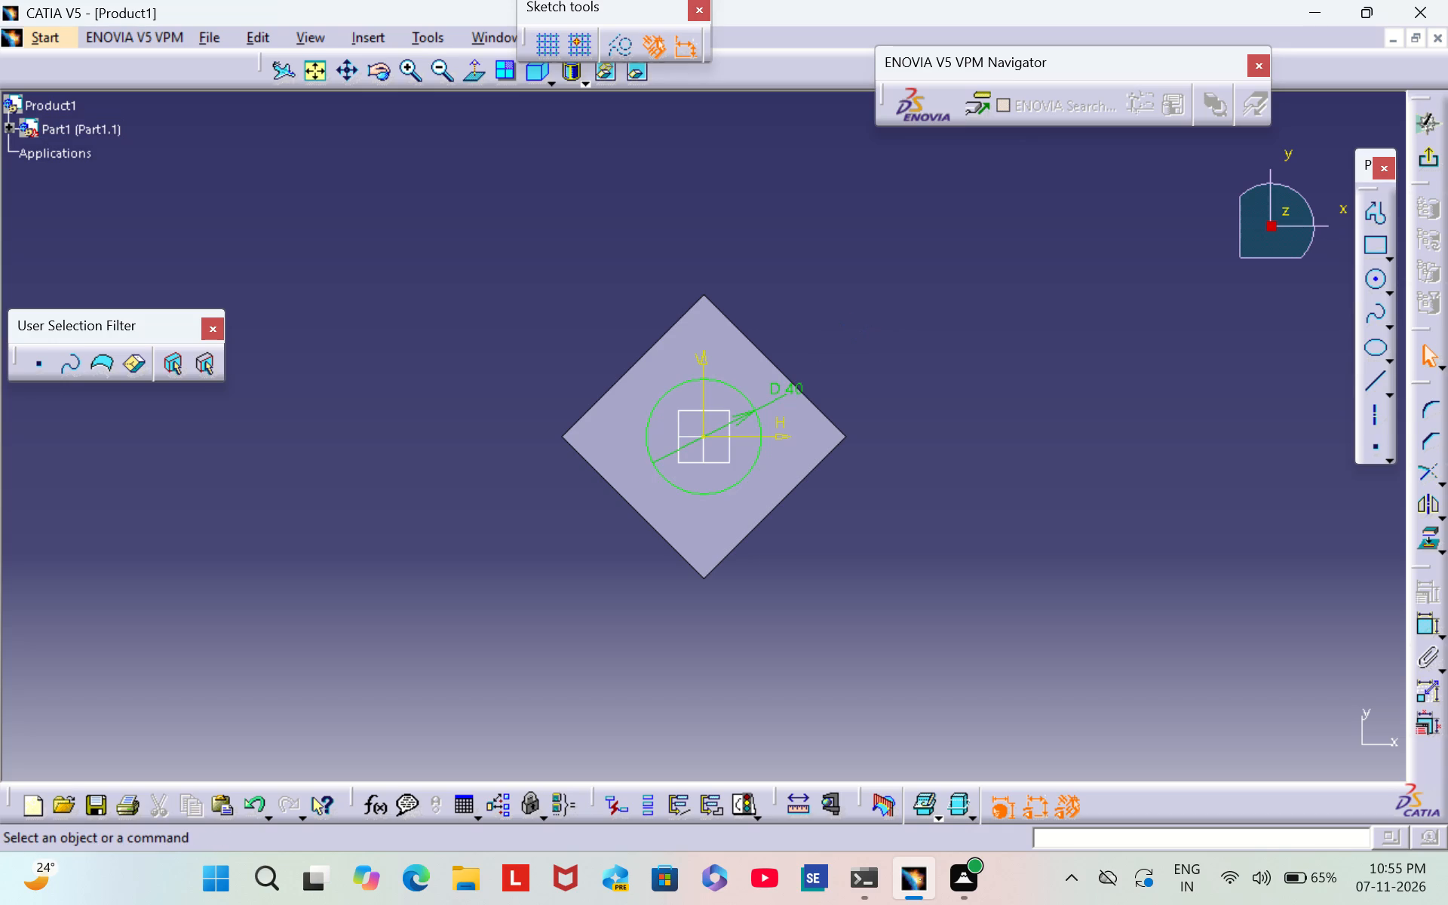
# Exit the sketch and extrude the circle as a pad with the length entered as 115-25 mm.
pyautogui.click(1425, 164)
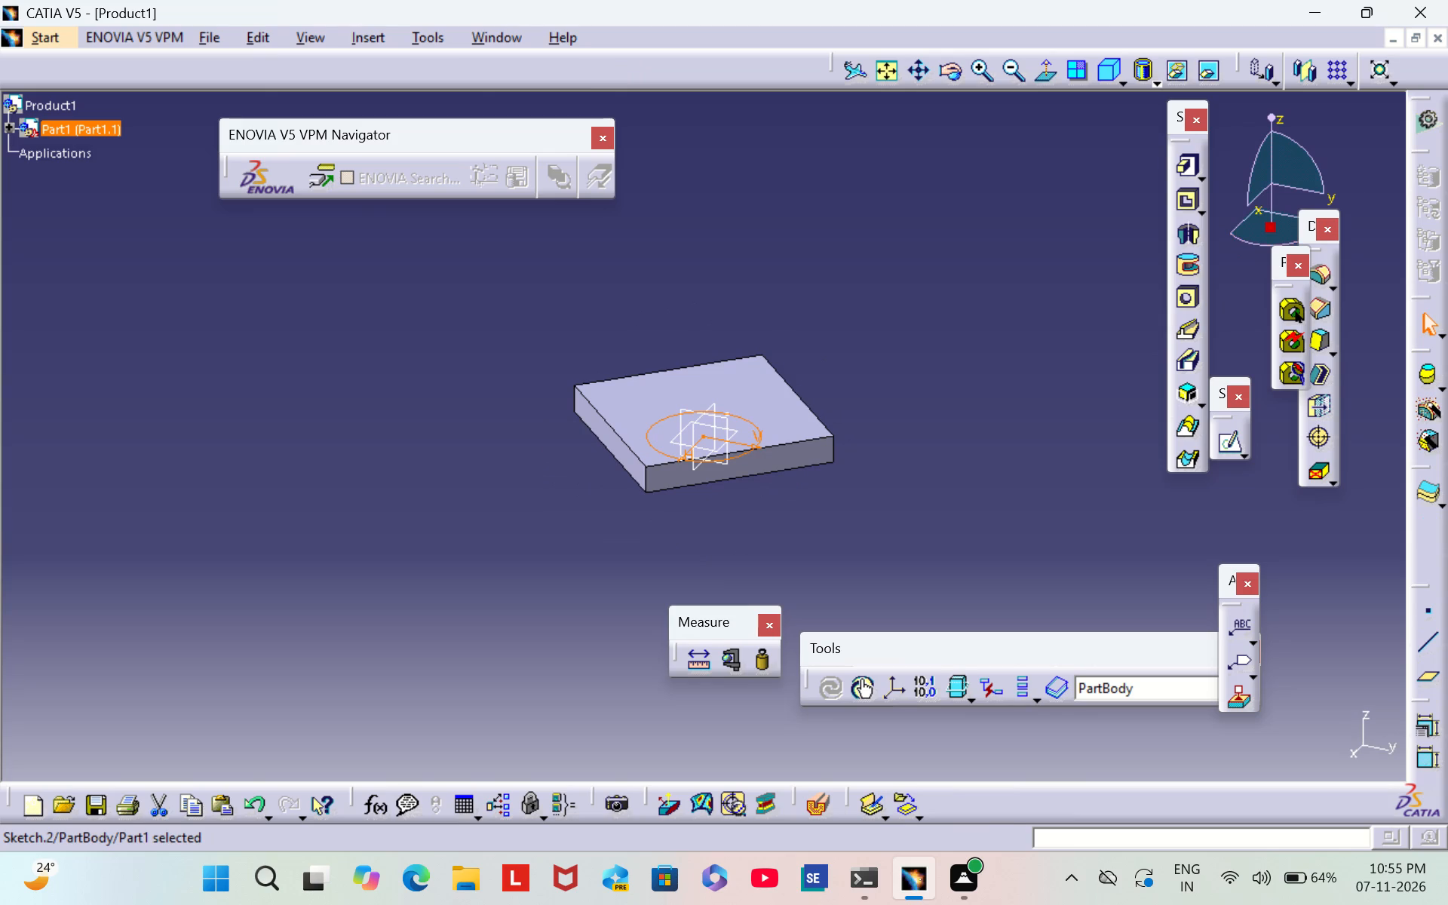
pyautogui.click(1184, 173)
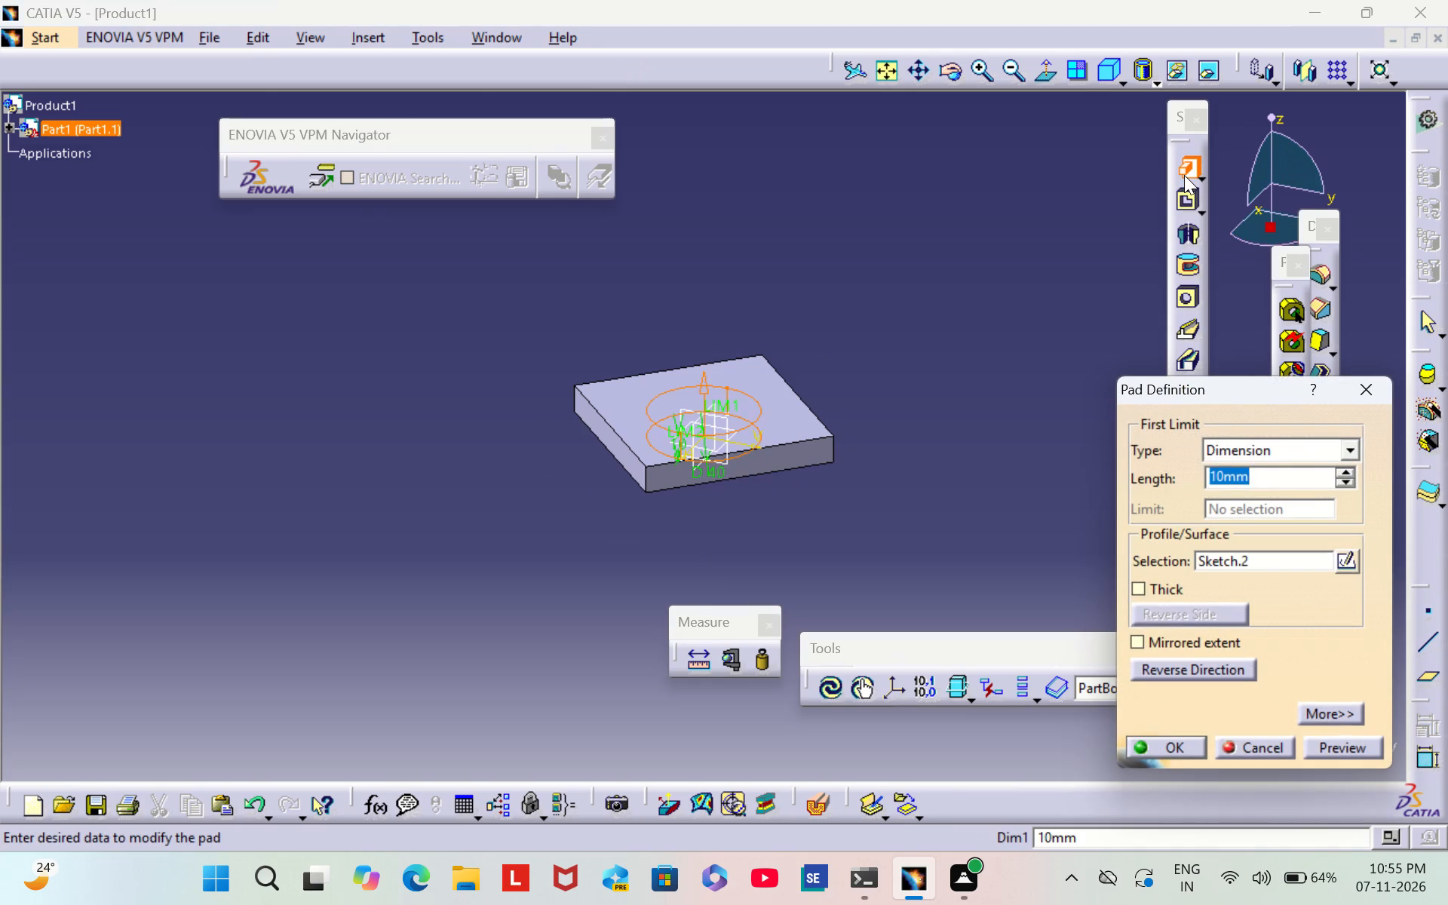
pyautogui.press('BackSpace')
pyautogui.write('115')
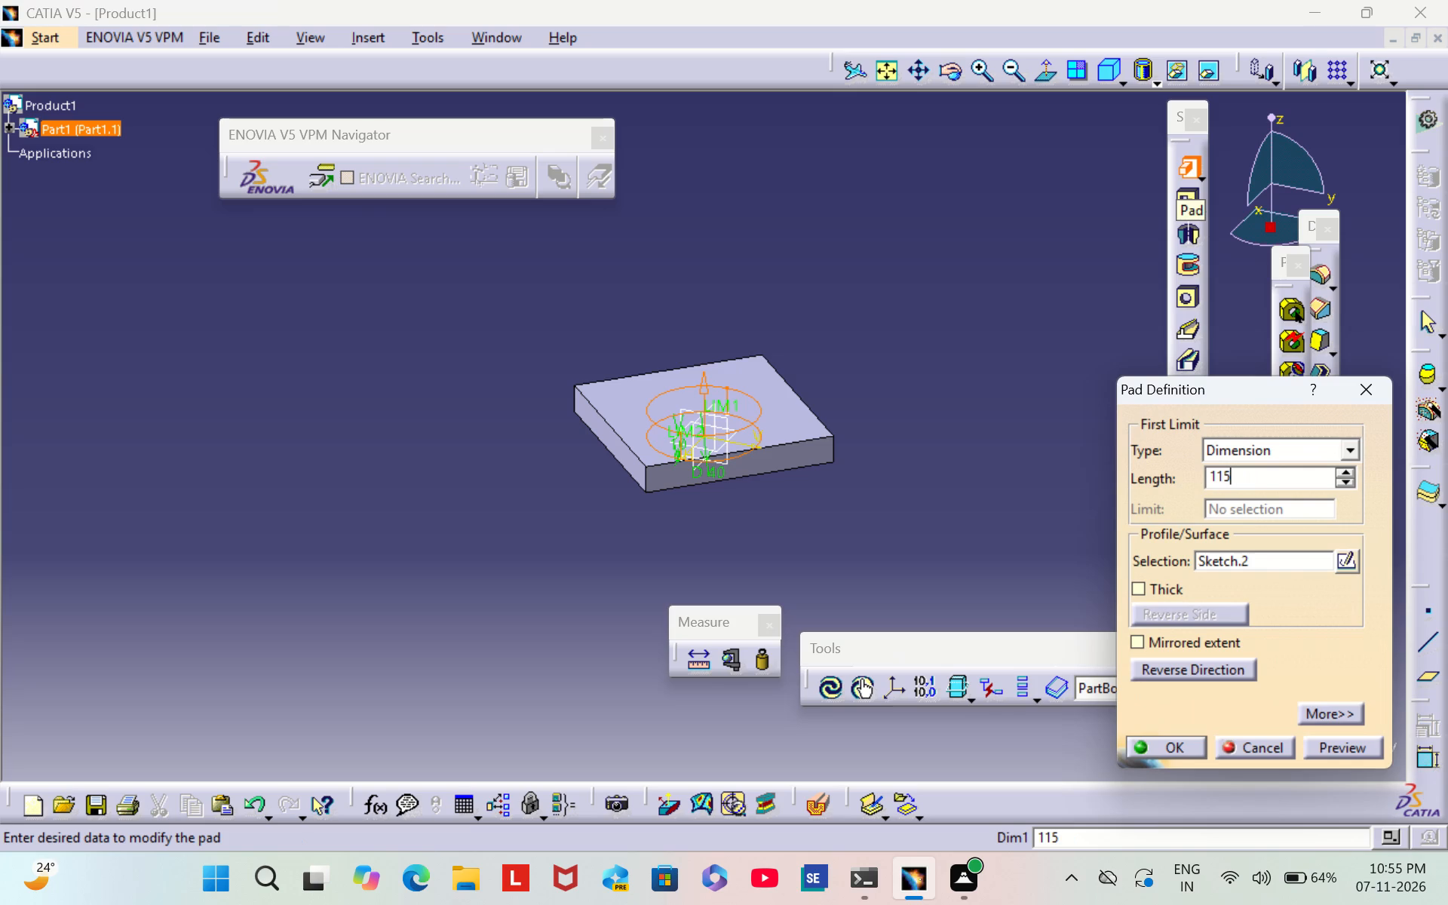
pyautogui.press('-')
pyautogui.write('25')
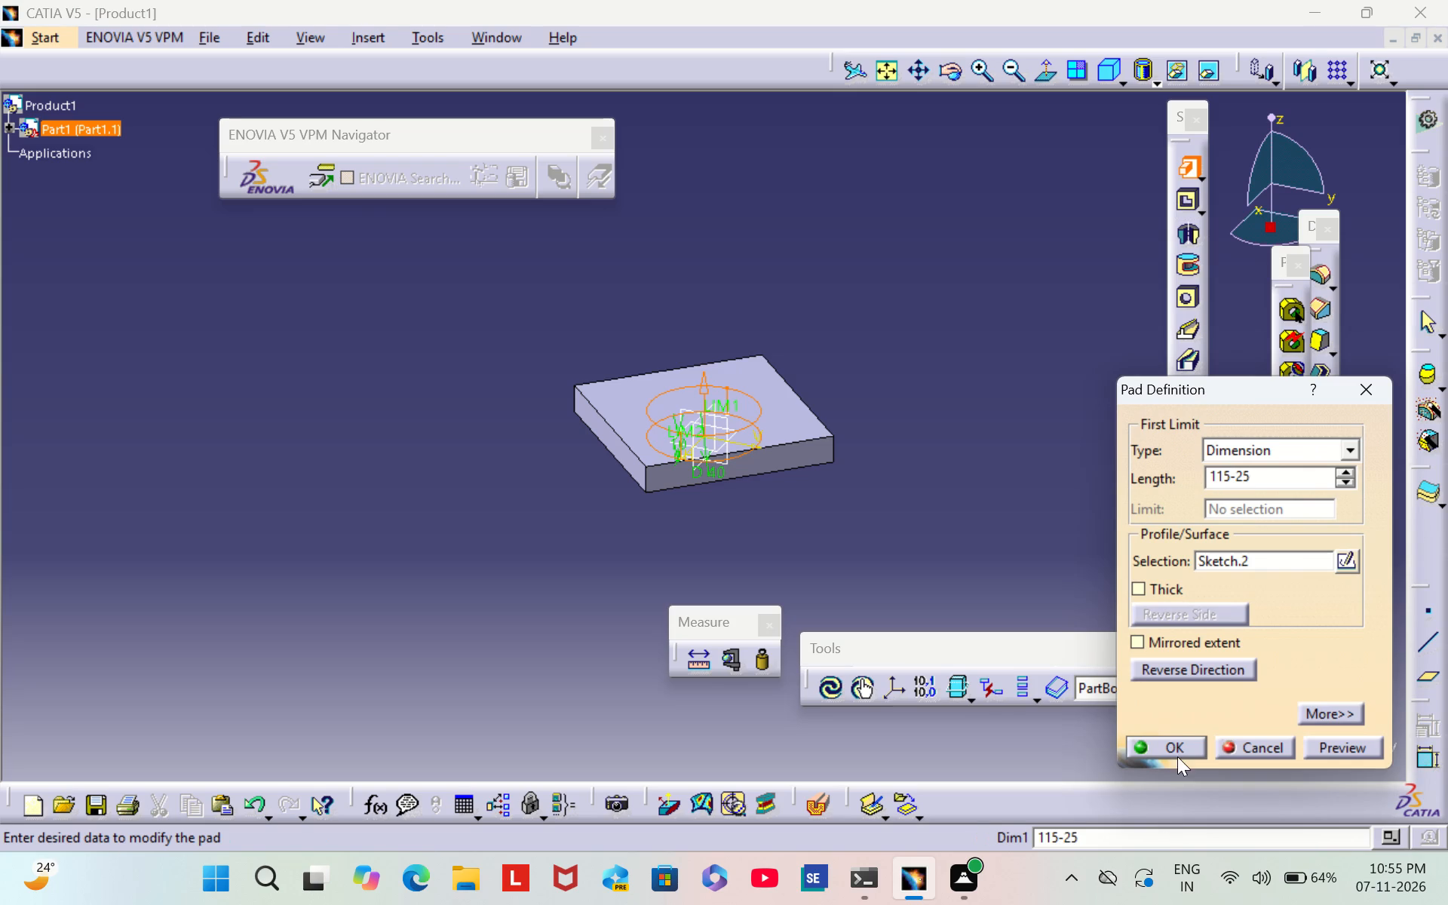
pyautogui.click(1176, 745)
pyautogui.click(1065, 390)
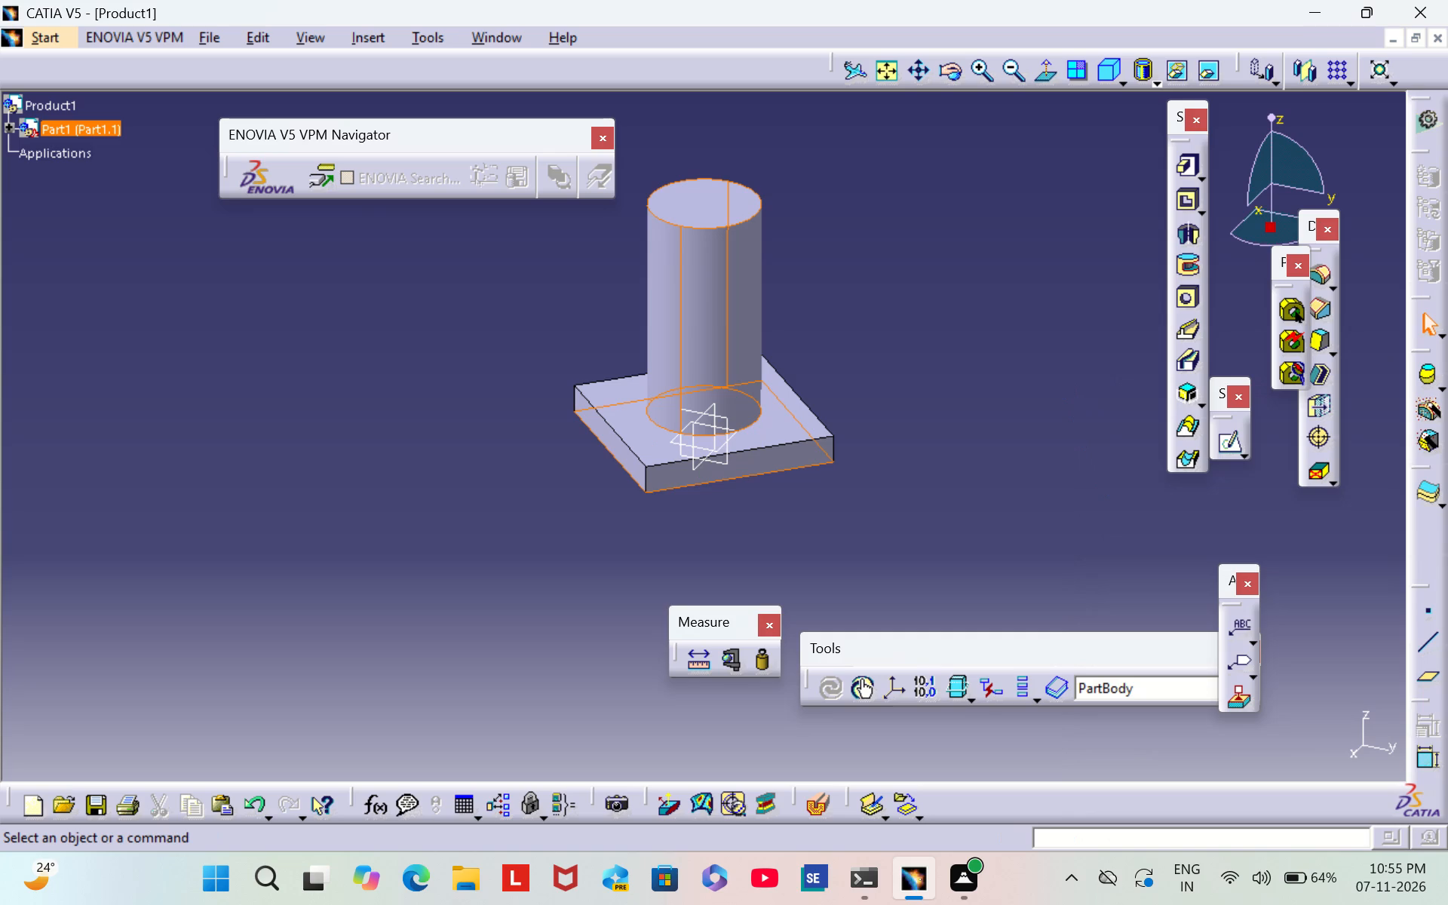
# Open a new sketch on the cylinder's top face and draw a circle about 17 mm in diameter centred on the origin.
pyautogui.click(725, 216)
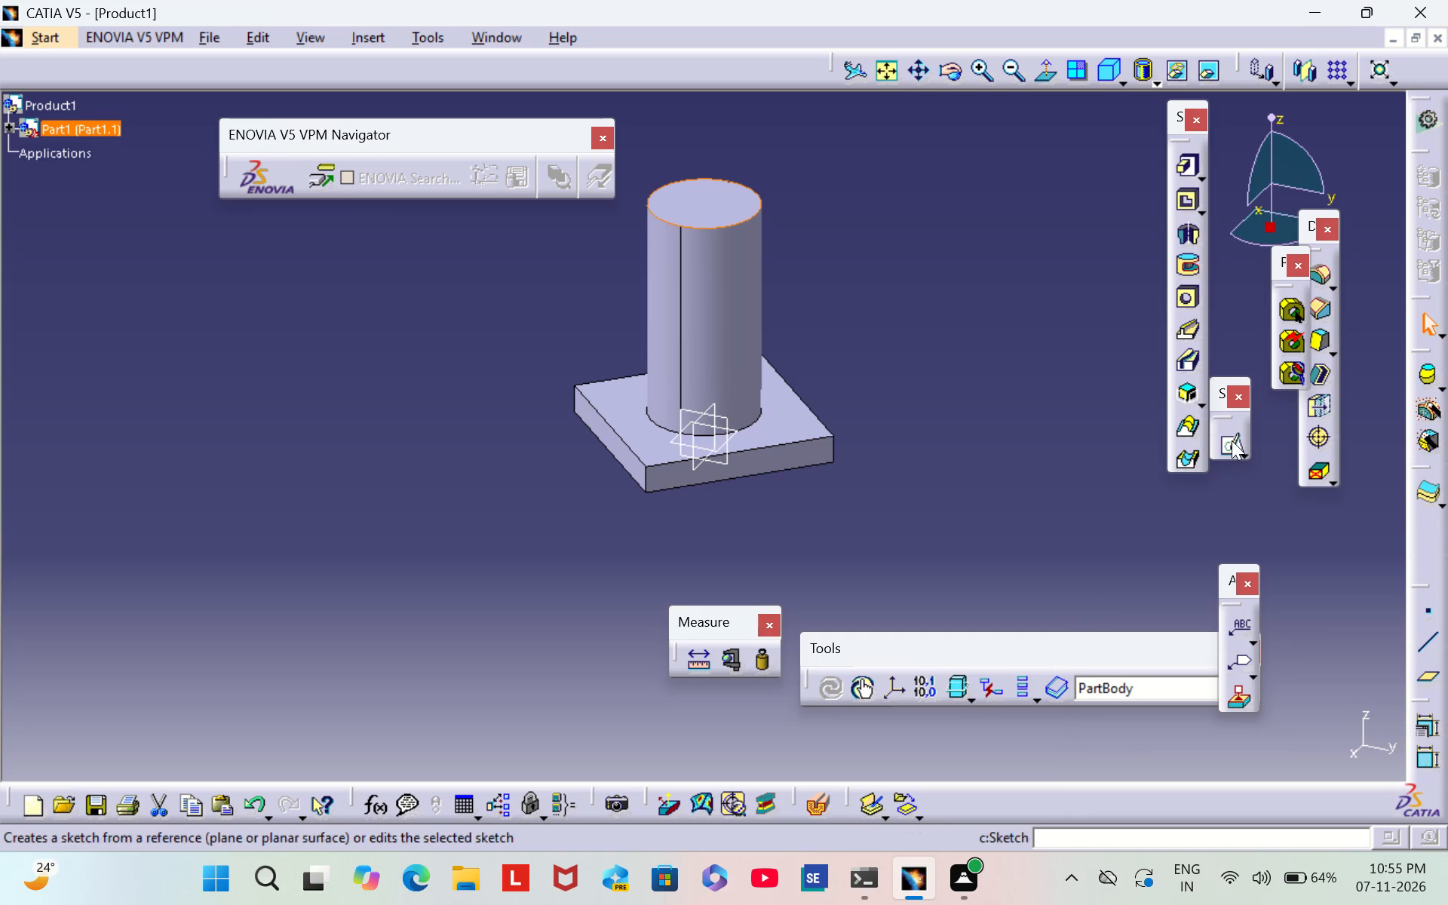
pyautogui.click(1232, 437)
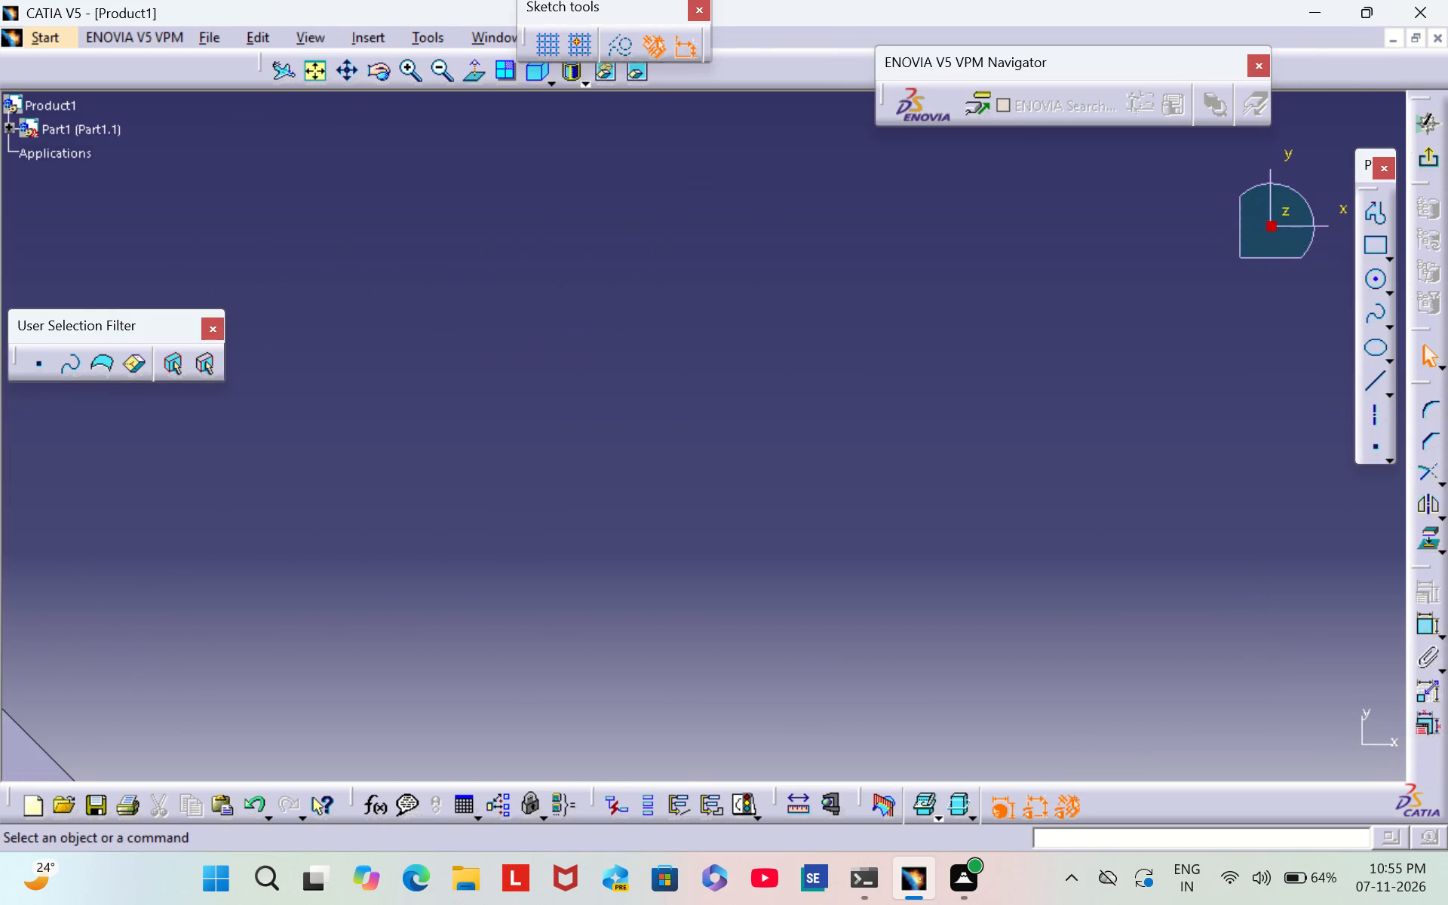
pyautogui.click(308, 72)
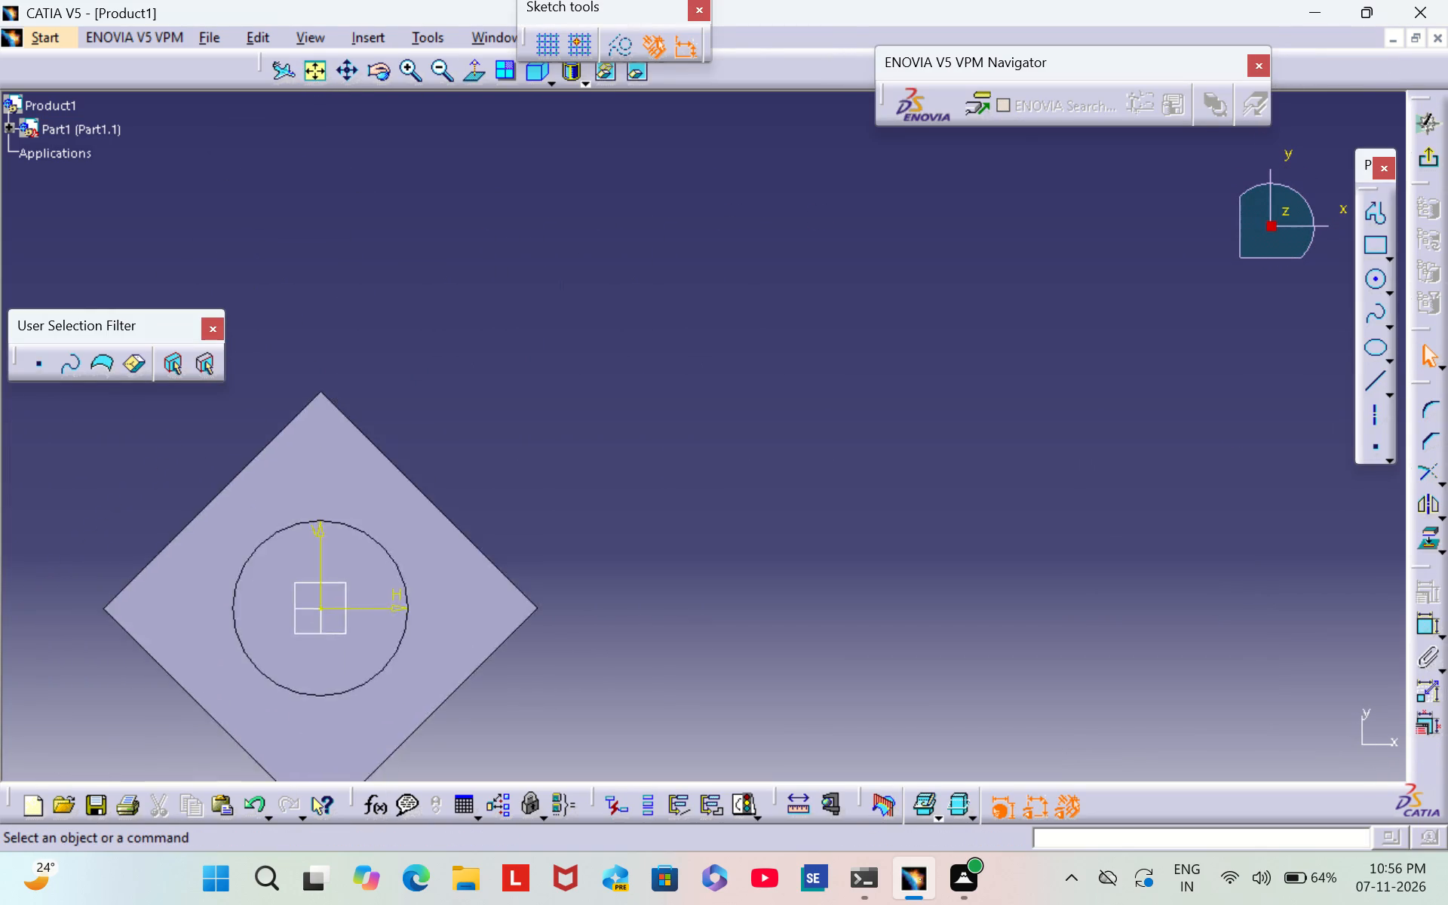
pyautogui.click(413, 75)
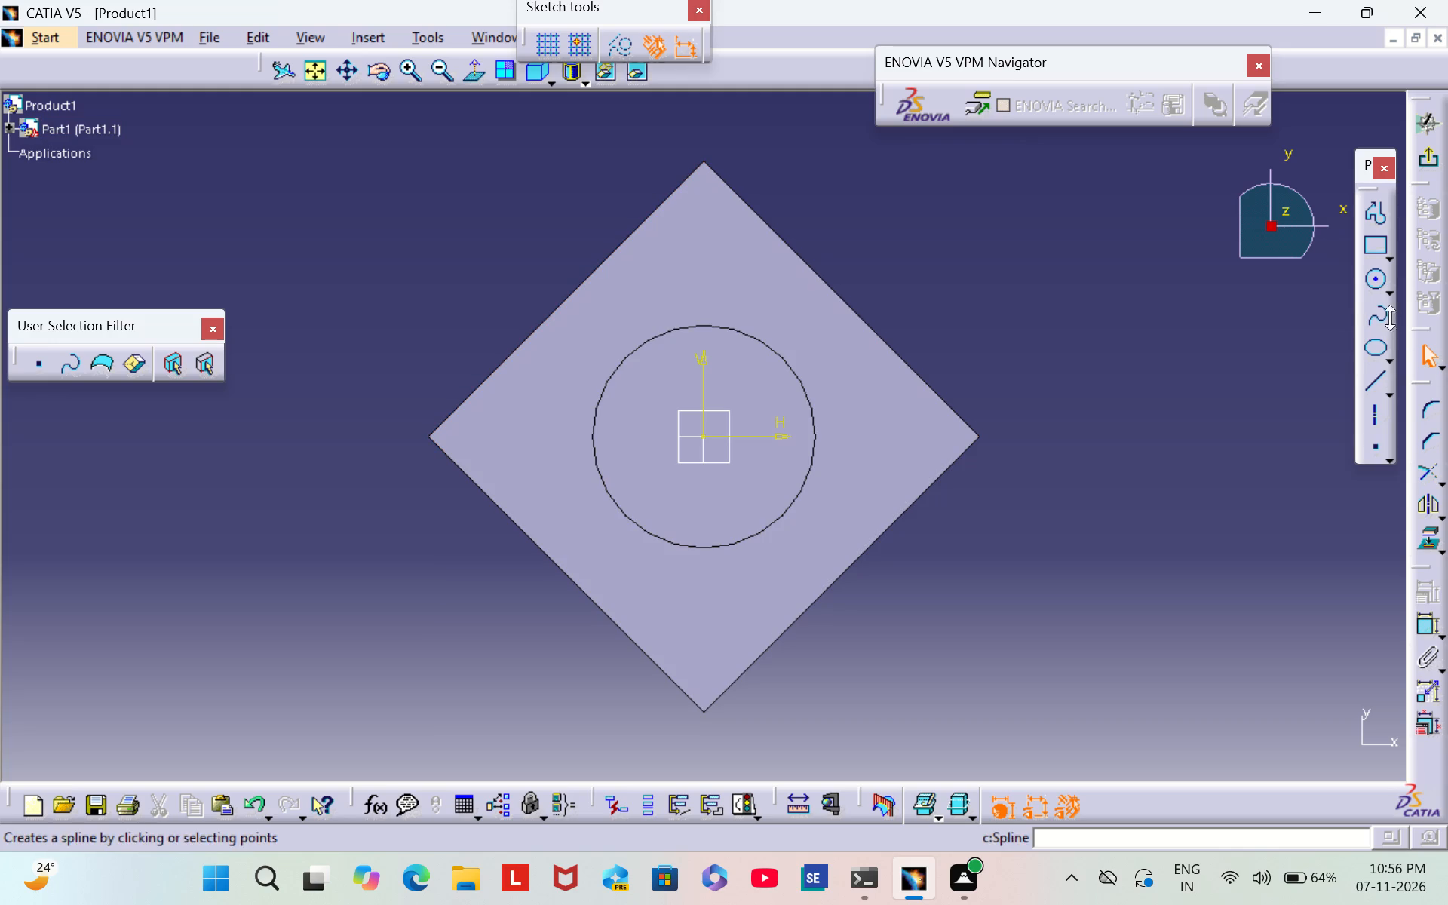
pyautogui.click(1372, 286)
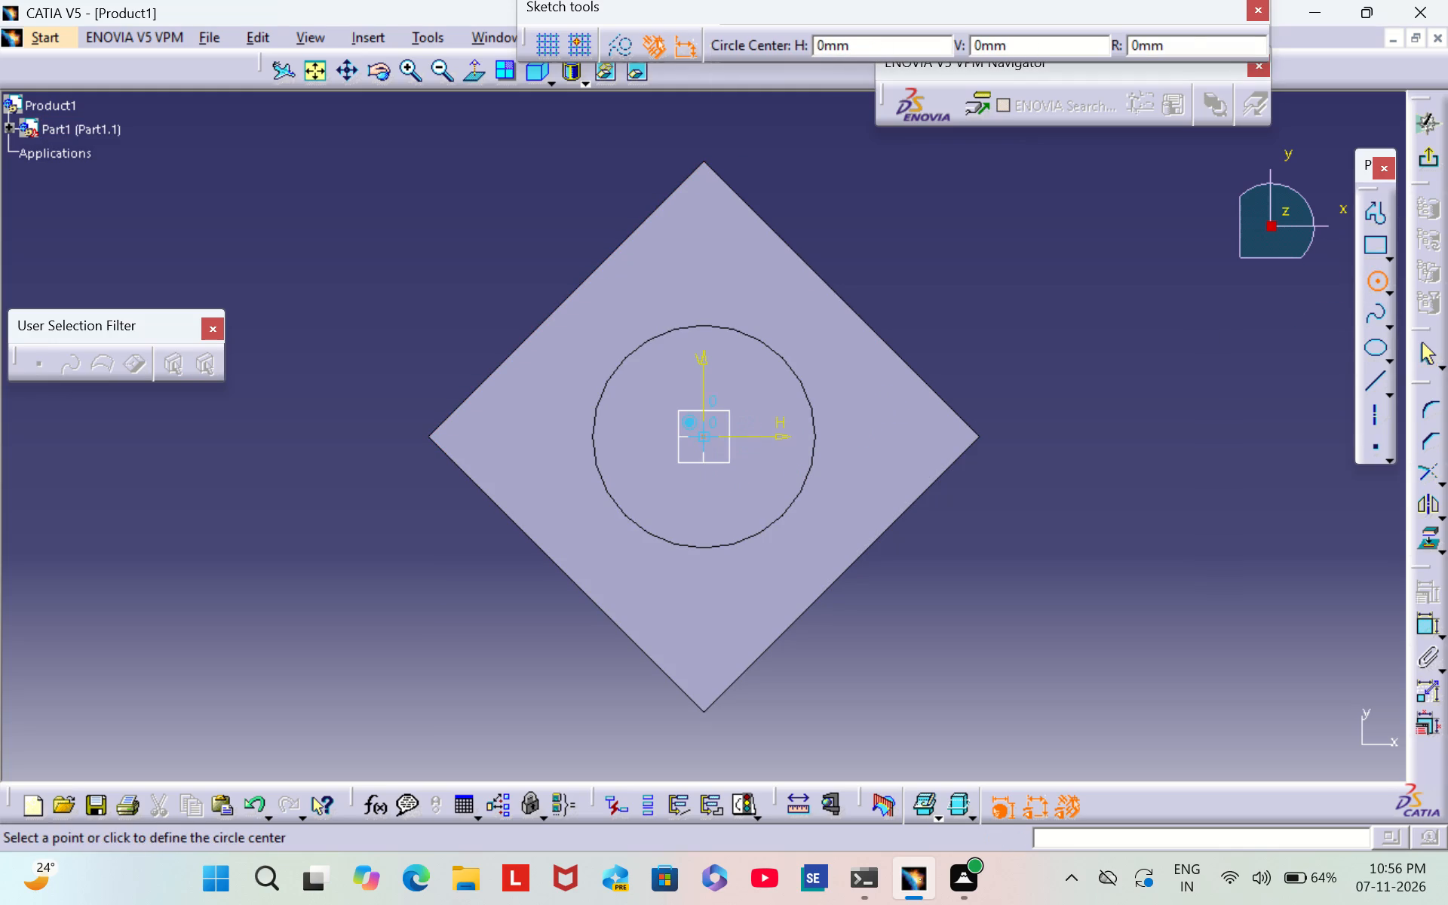
pyautogui.click(702, 436)
pyautogui.click(752, 446)
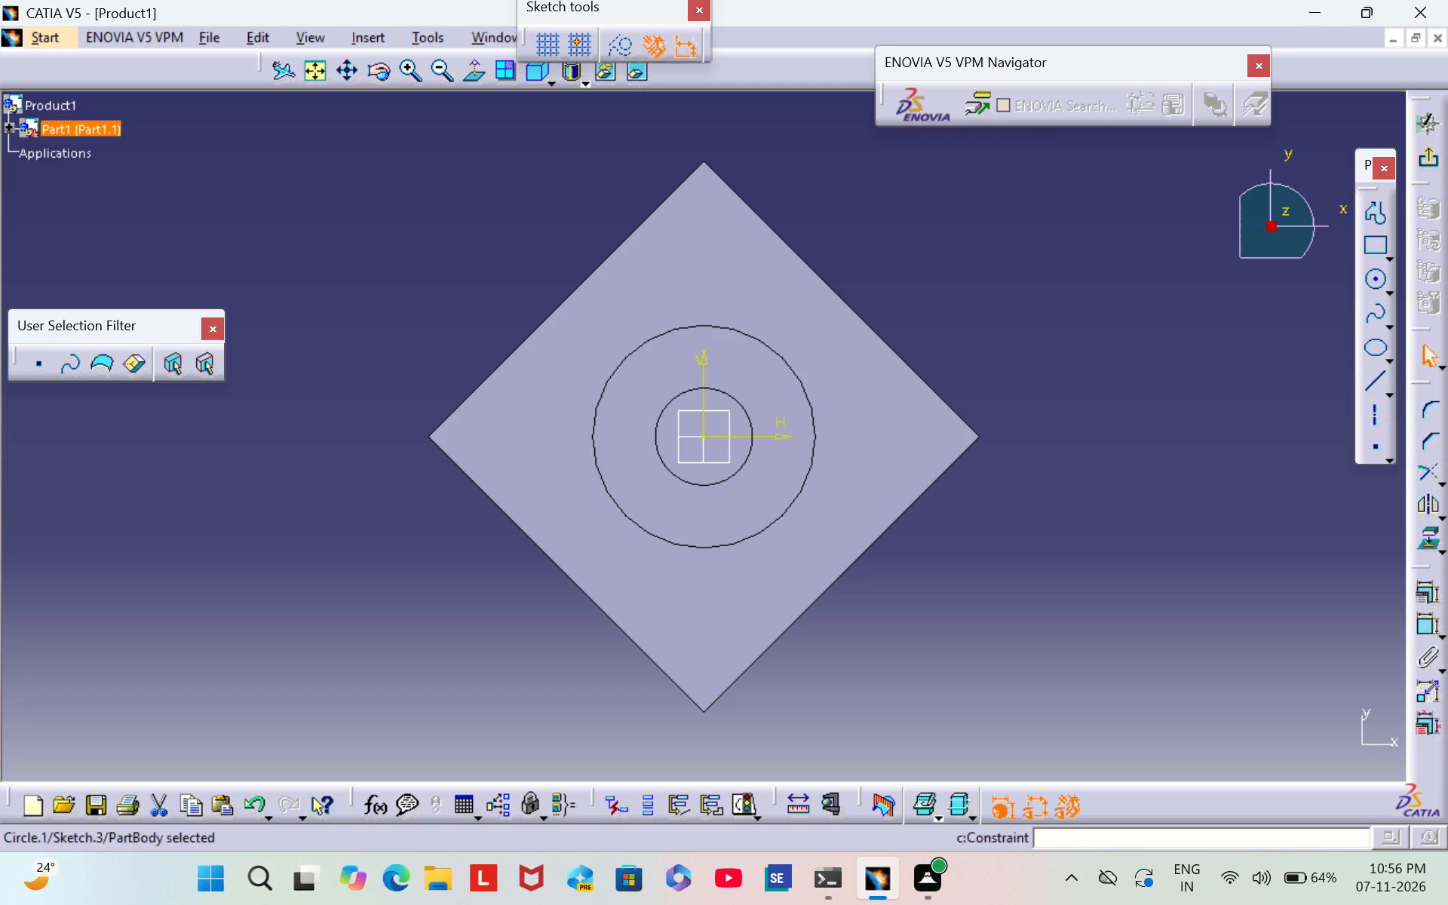
# Dimension the new circle's diameter and set it to 30 mm.
pyautogui.click(1419, 627)
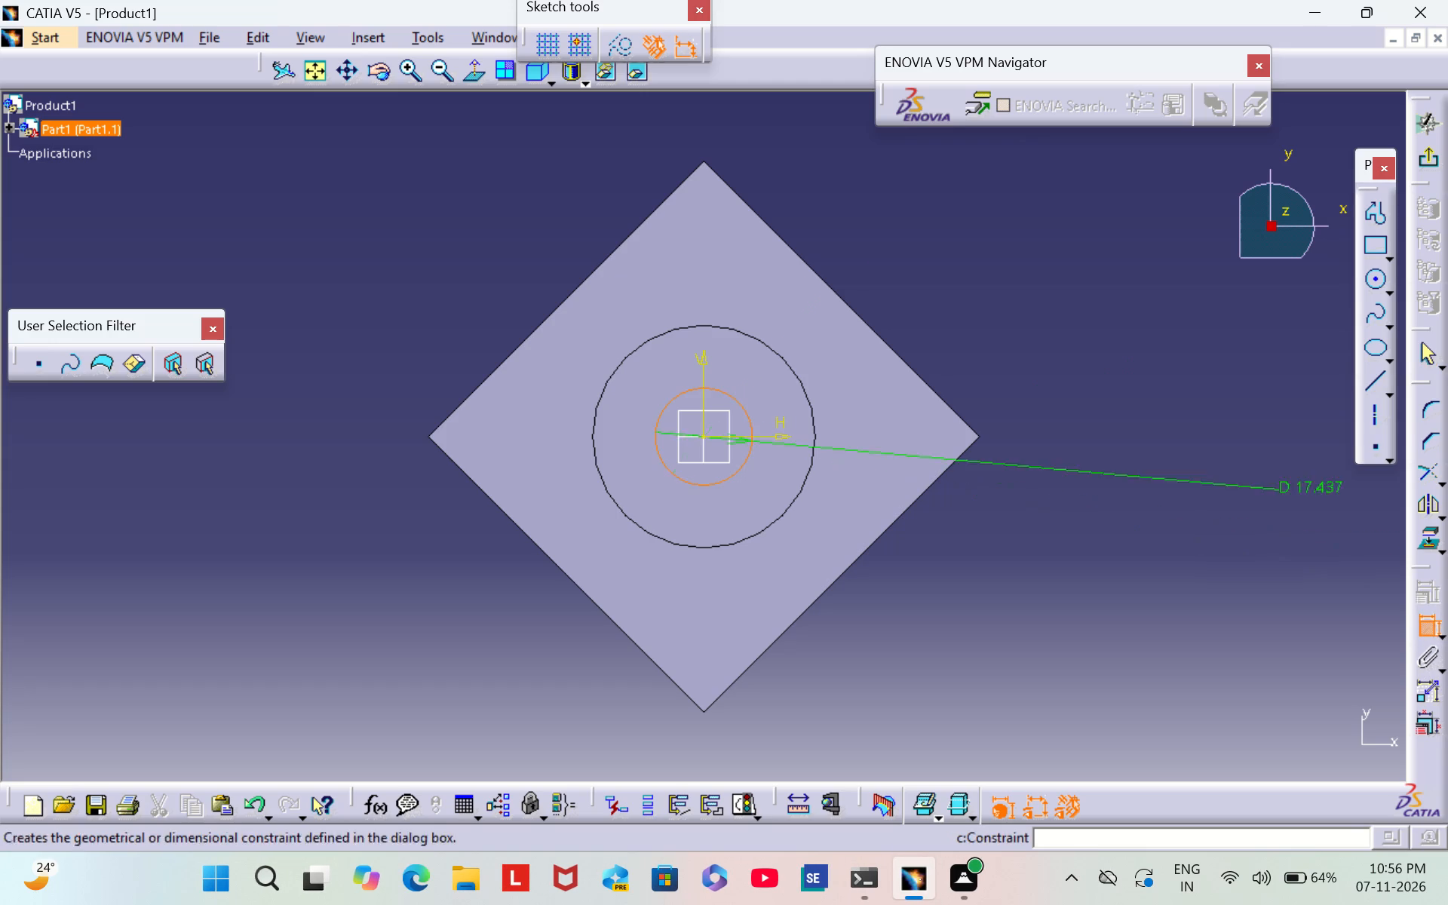
pyautogui.click(882, 271)
pyautogui.doubleClick(897, 267)
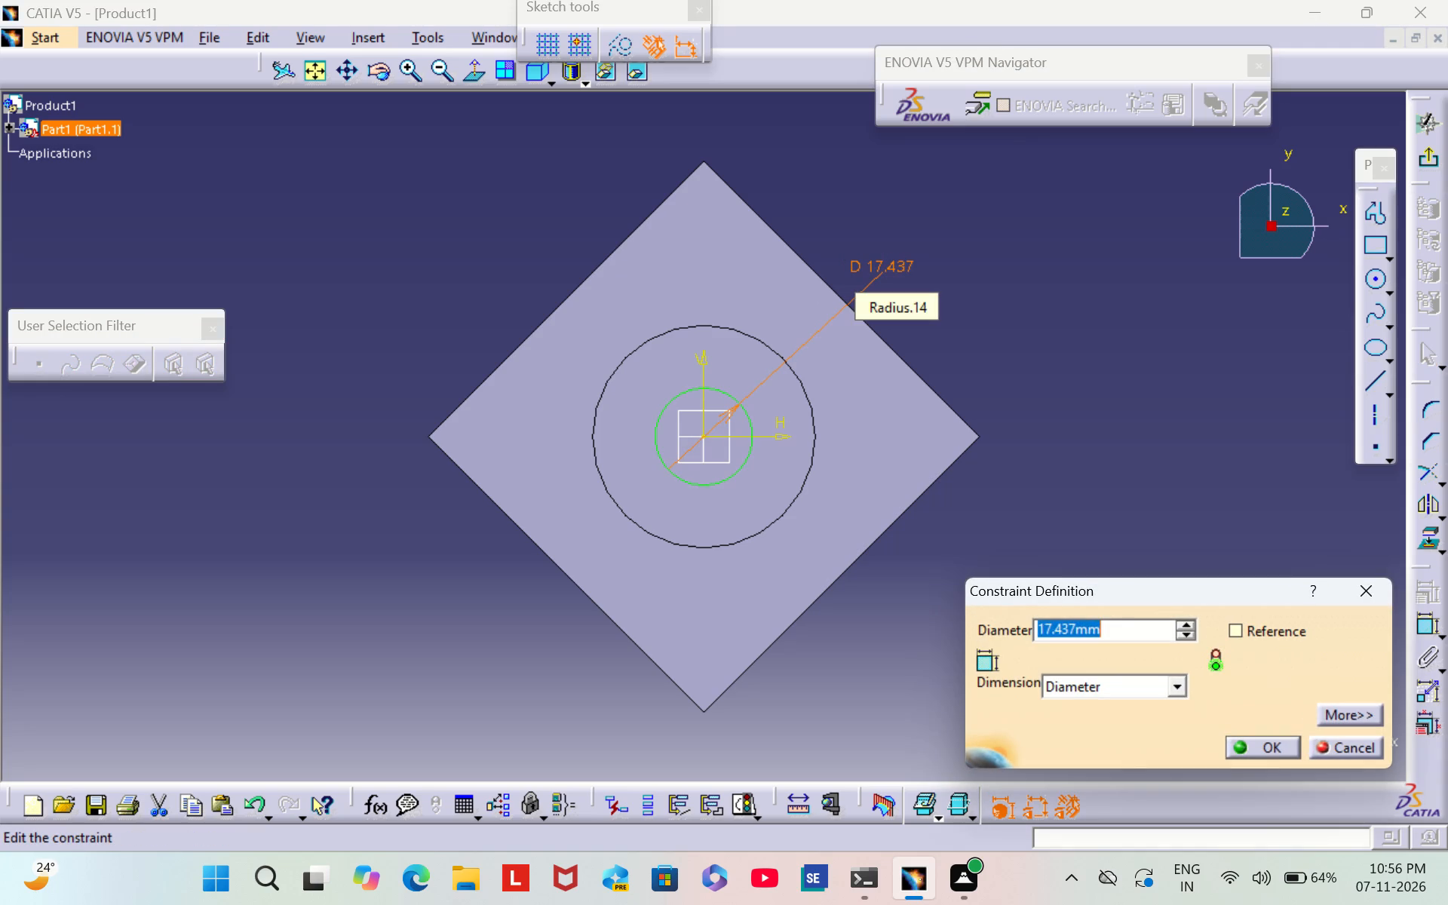
pyautogui.press('BackSpace')
pyautogui.write('30')
pyautogui.press('Return')
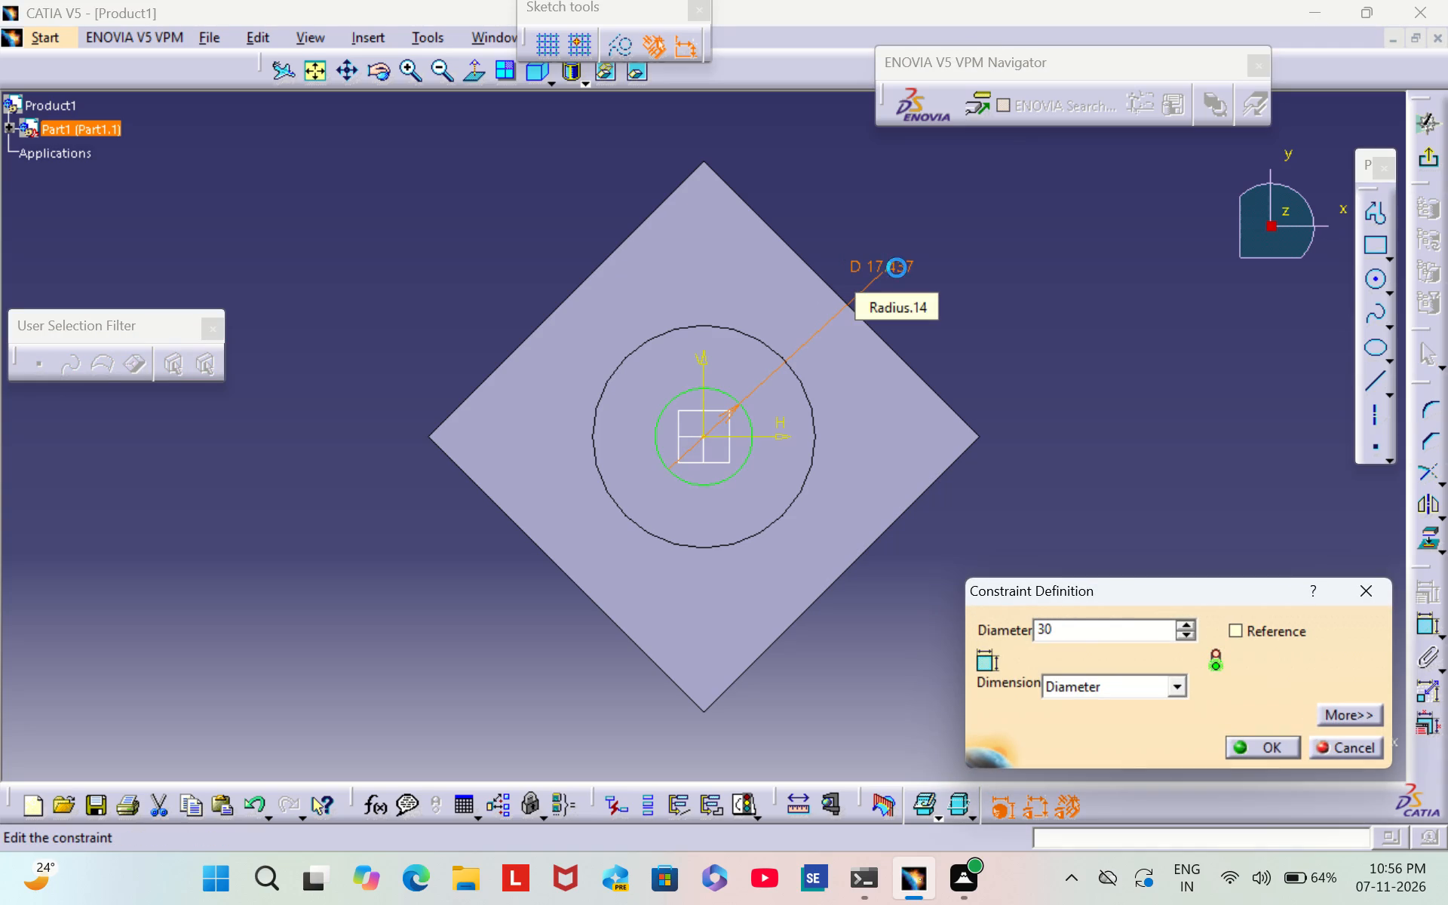
pyautogui.click(976, 391)
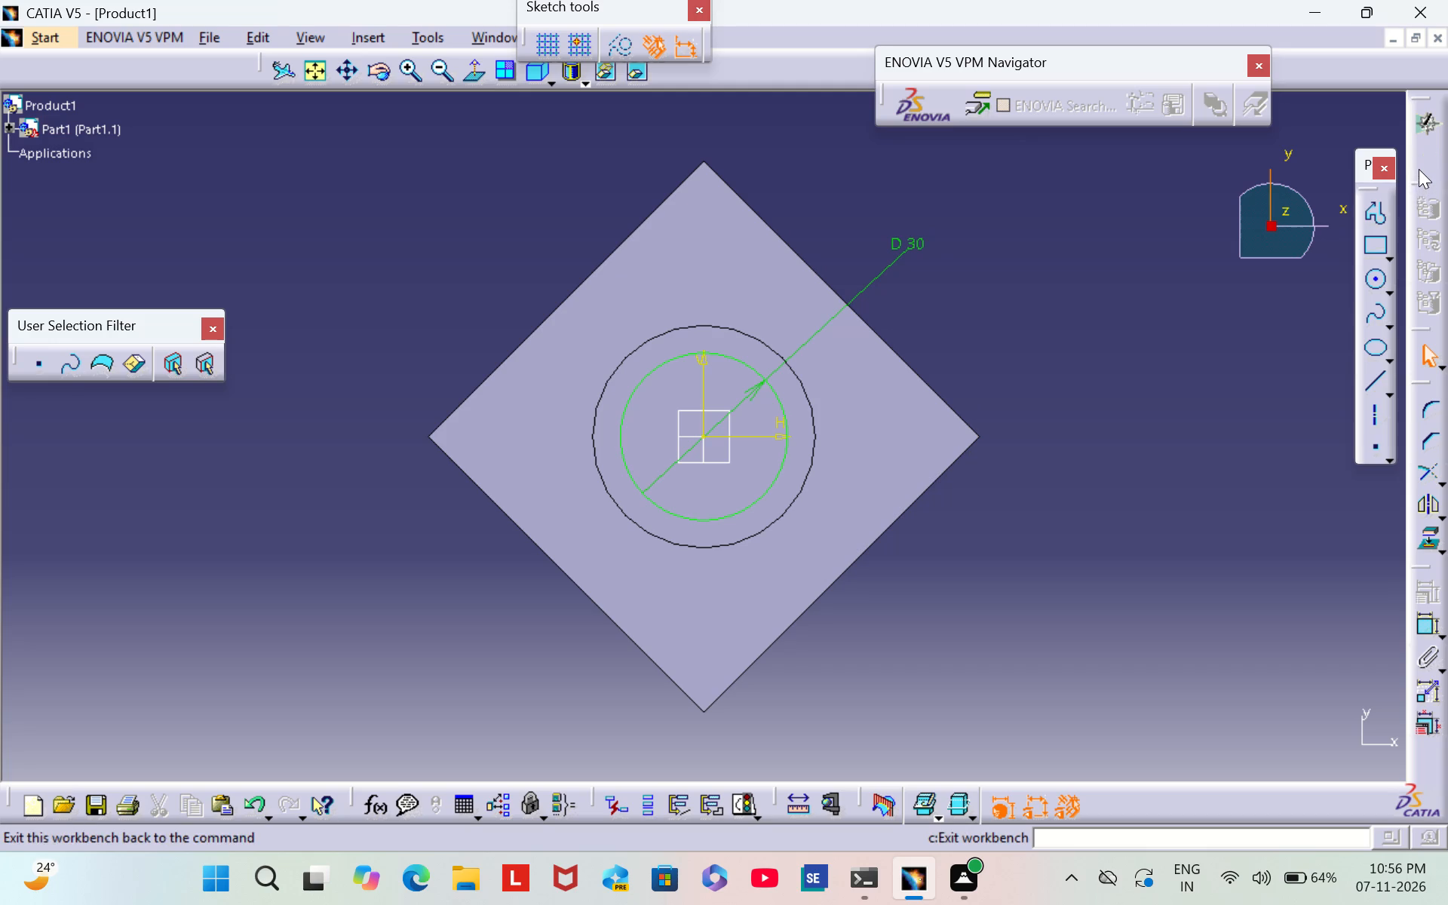
# Exit the sketch and extrude the 30 mm circle as a pad with a length of 25 mm.
pyautogui.click(1420, 168)
pyautogui.click(1189, 173)
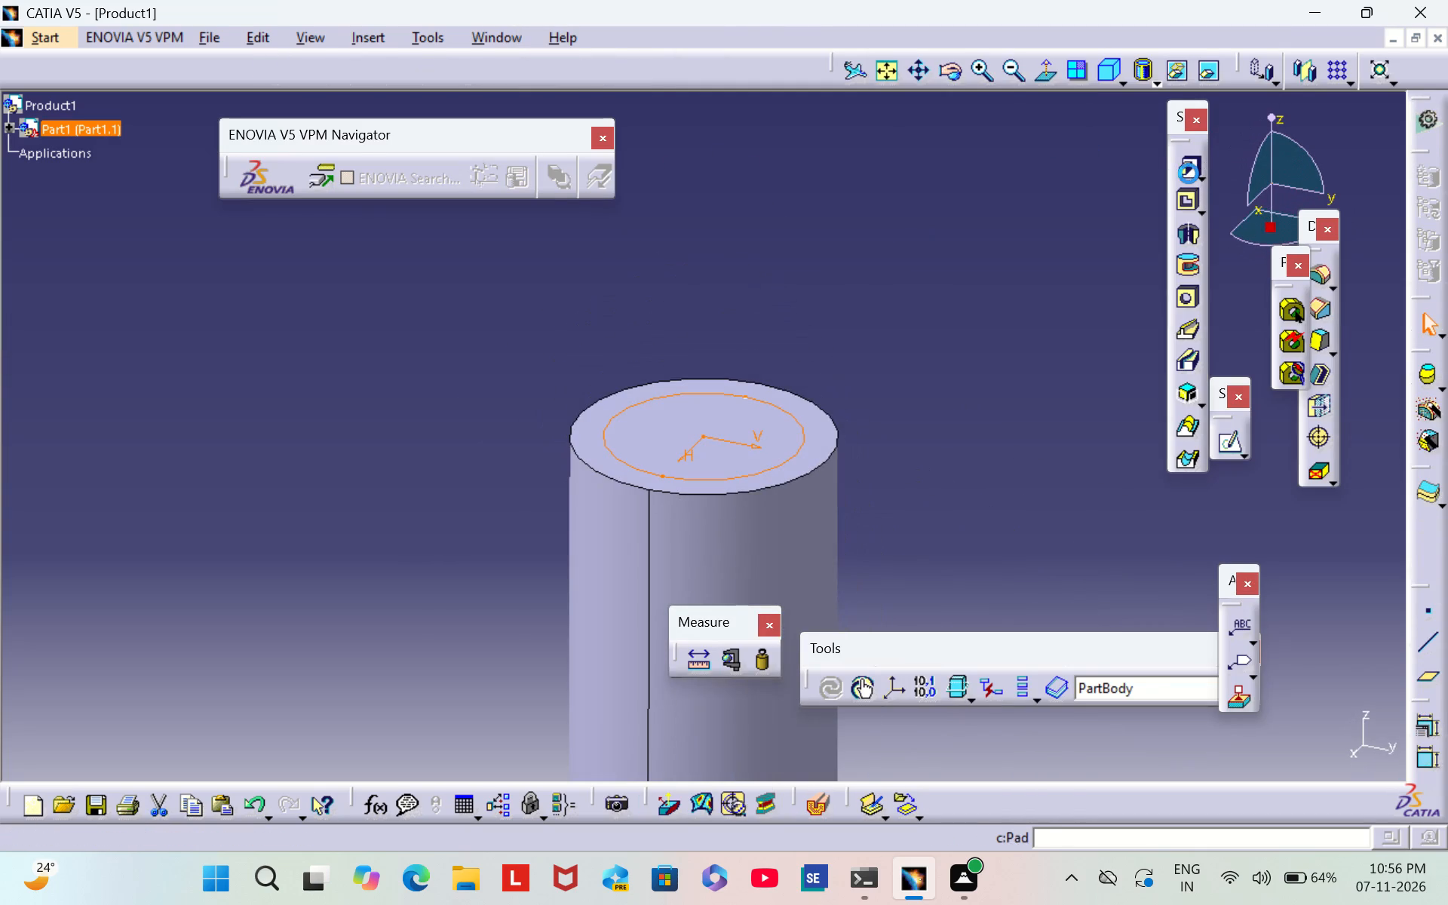
pyautogui.press('BackSpace')
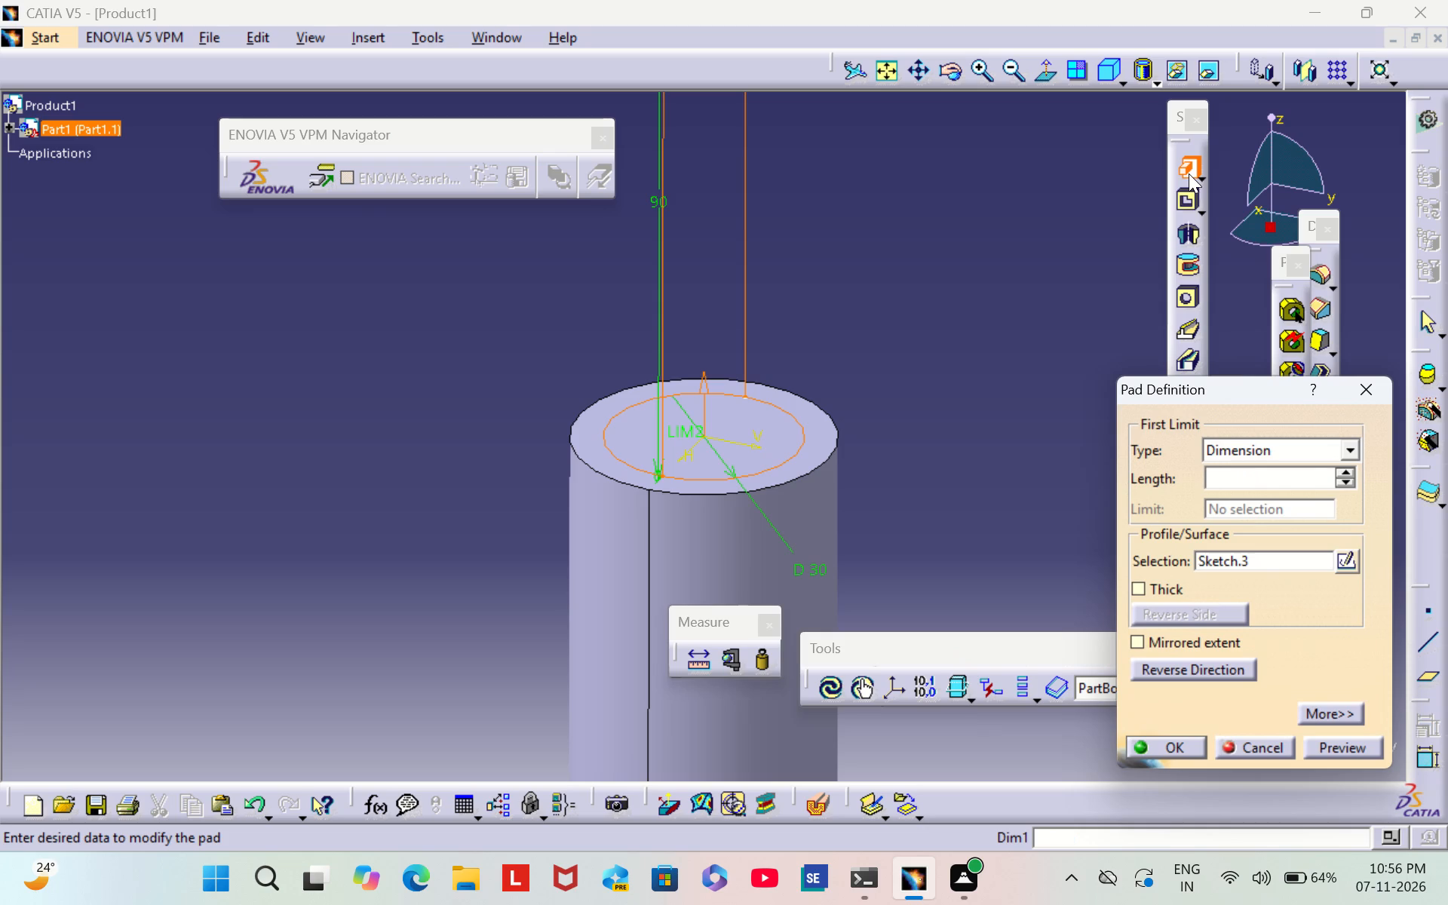
pyautogui.write('25')
pyautogui.press('Return')
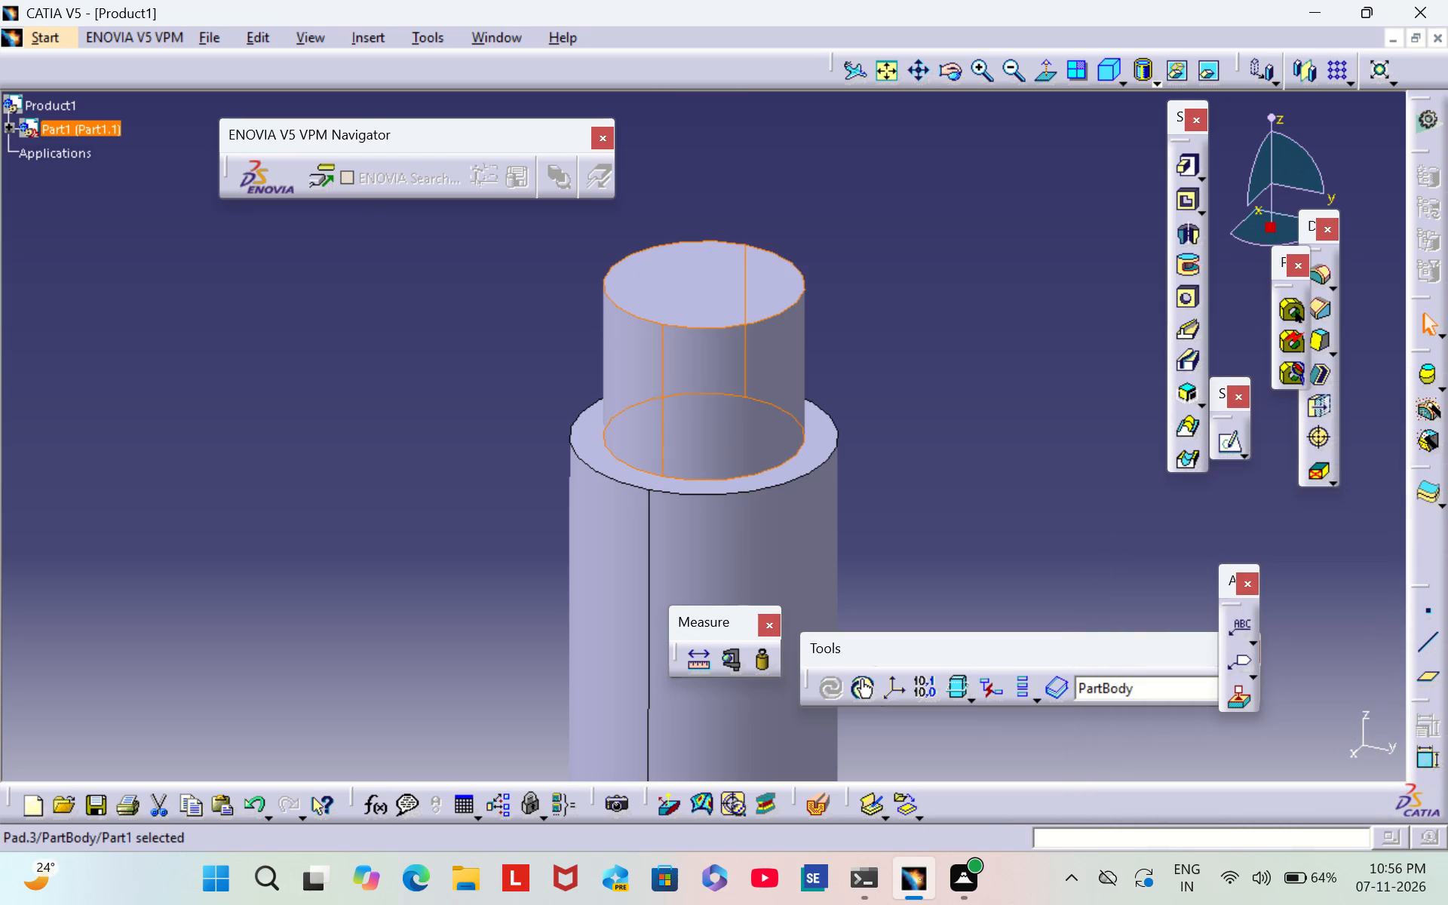
pyautogui.click(1014, 286)
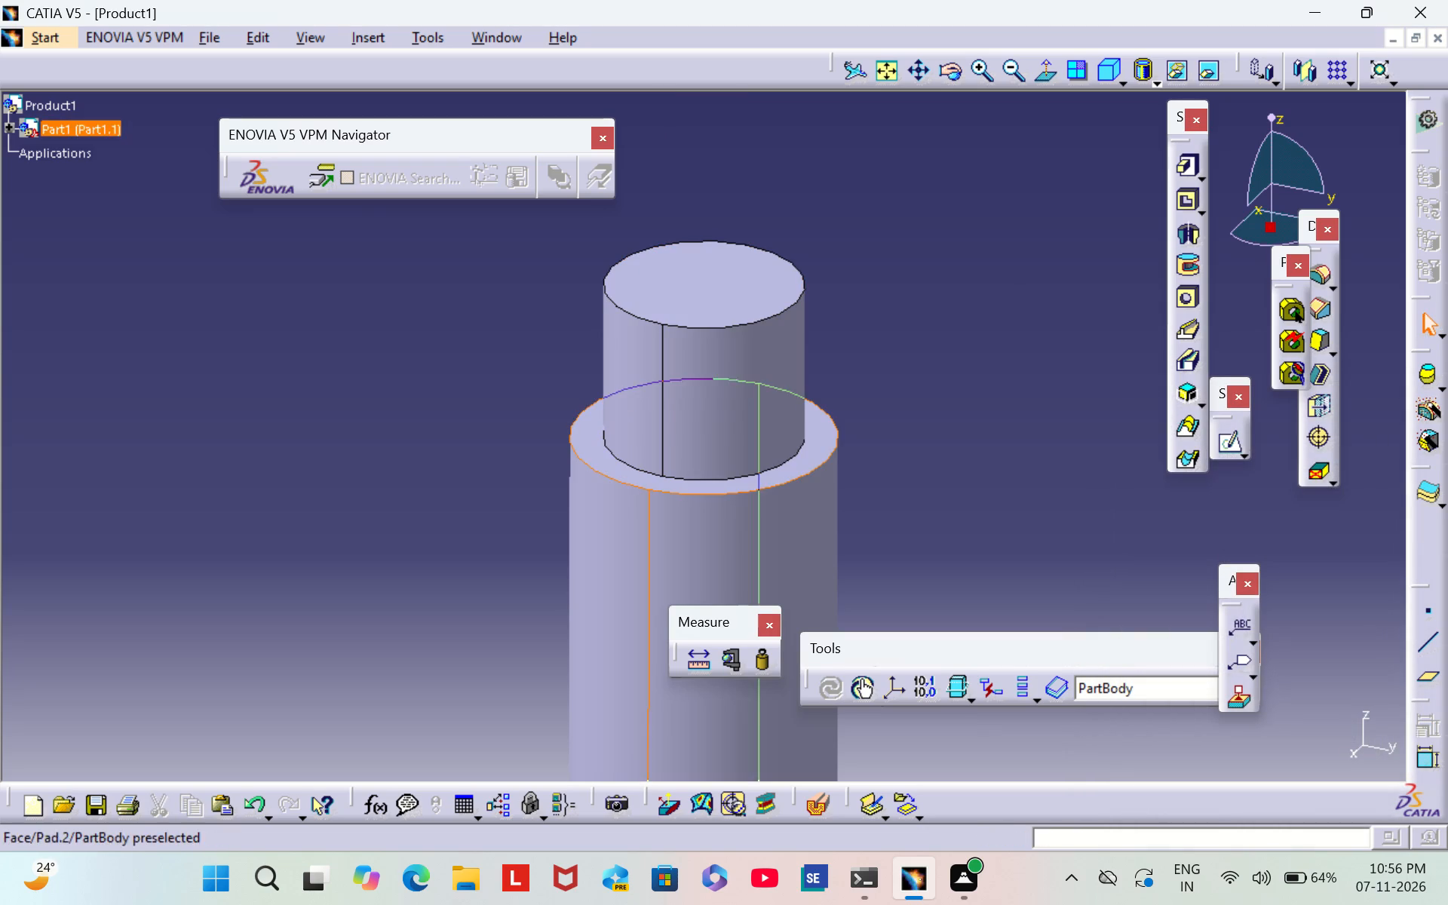
# Open a sketch on the yz plane and draw a circle about 20 mm in diameter on the vertical axis, in the larger cylinder's upper part.
pyautogui.moveTo(379, 721); pyautogui.dragTo(367, 459, button='middle')
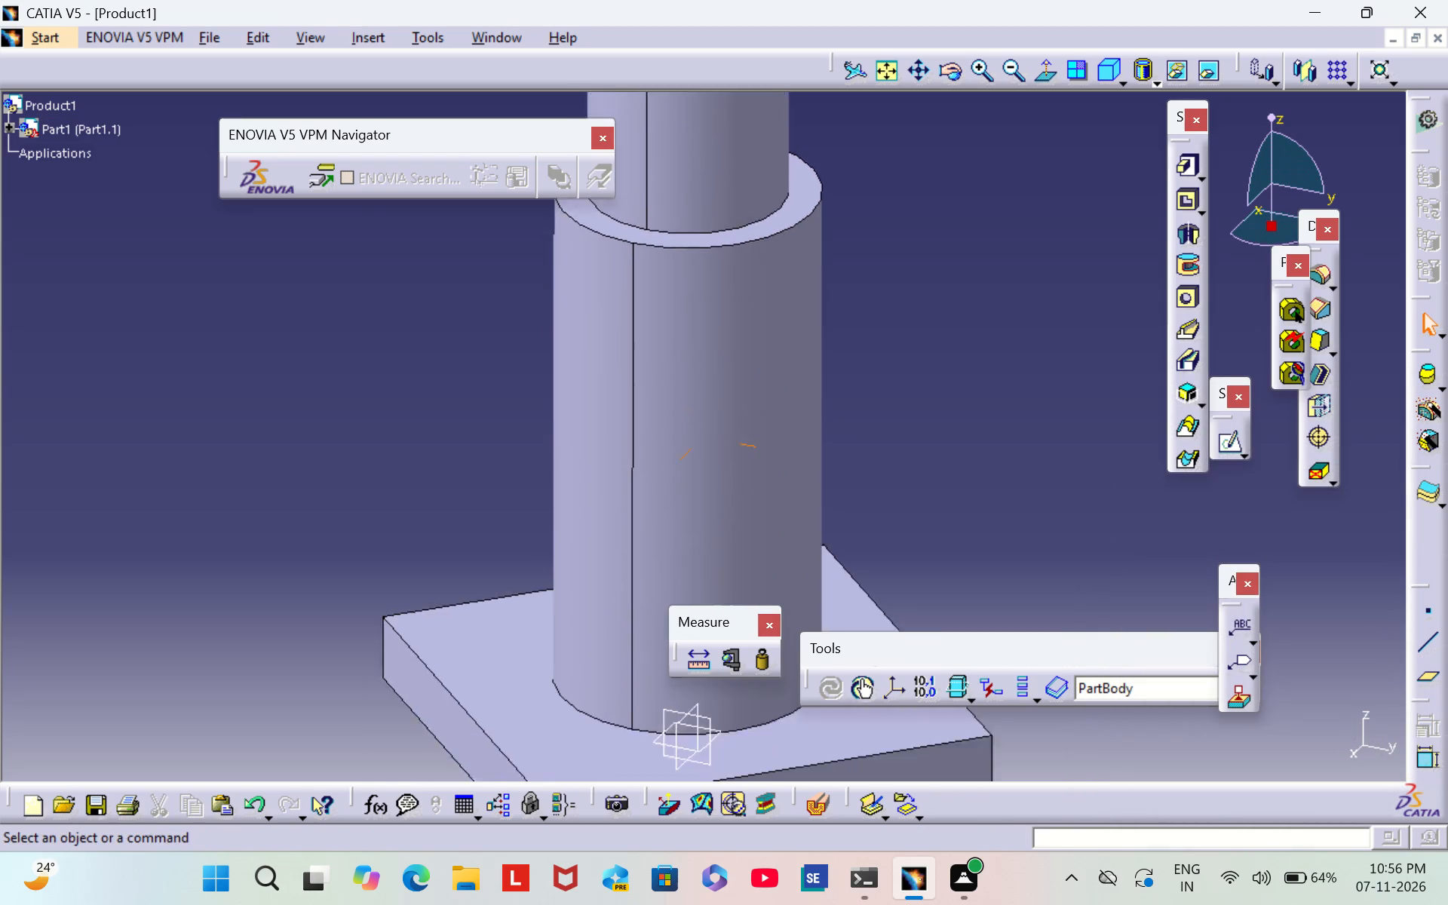
pyautogui.moveTo(367, 459); pyautogui.dragTo(379, 411, button='middle')
pyautogui.moveTo(445, 701); pyautogui.dragTo(404, 528, button='middle')
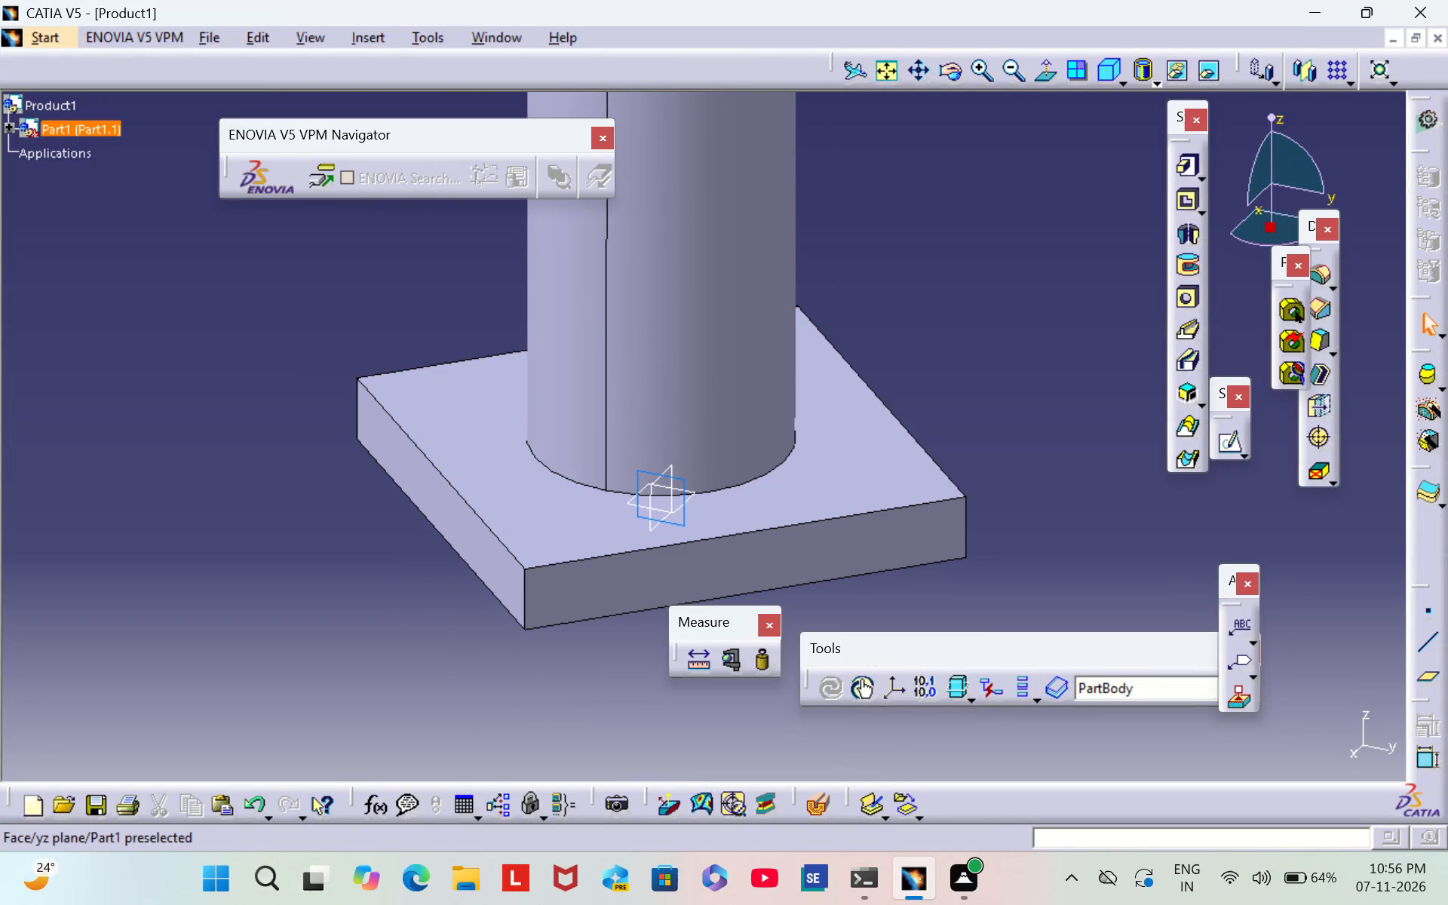
pyautogui.click(683, 505)
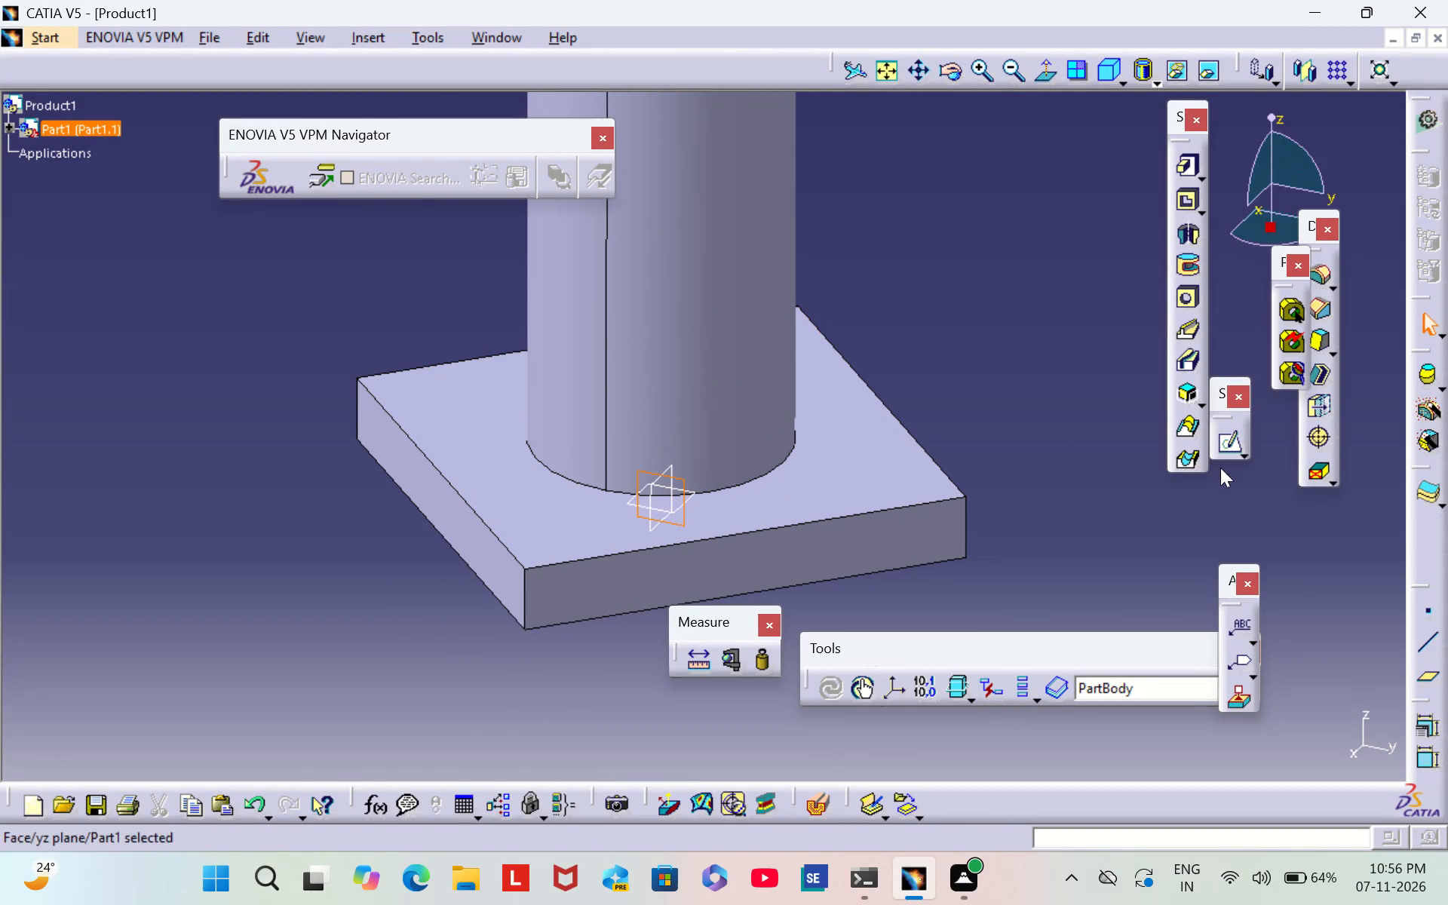
pyautogui.click(1220, 448)
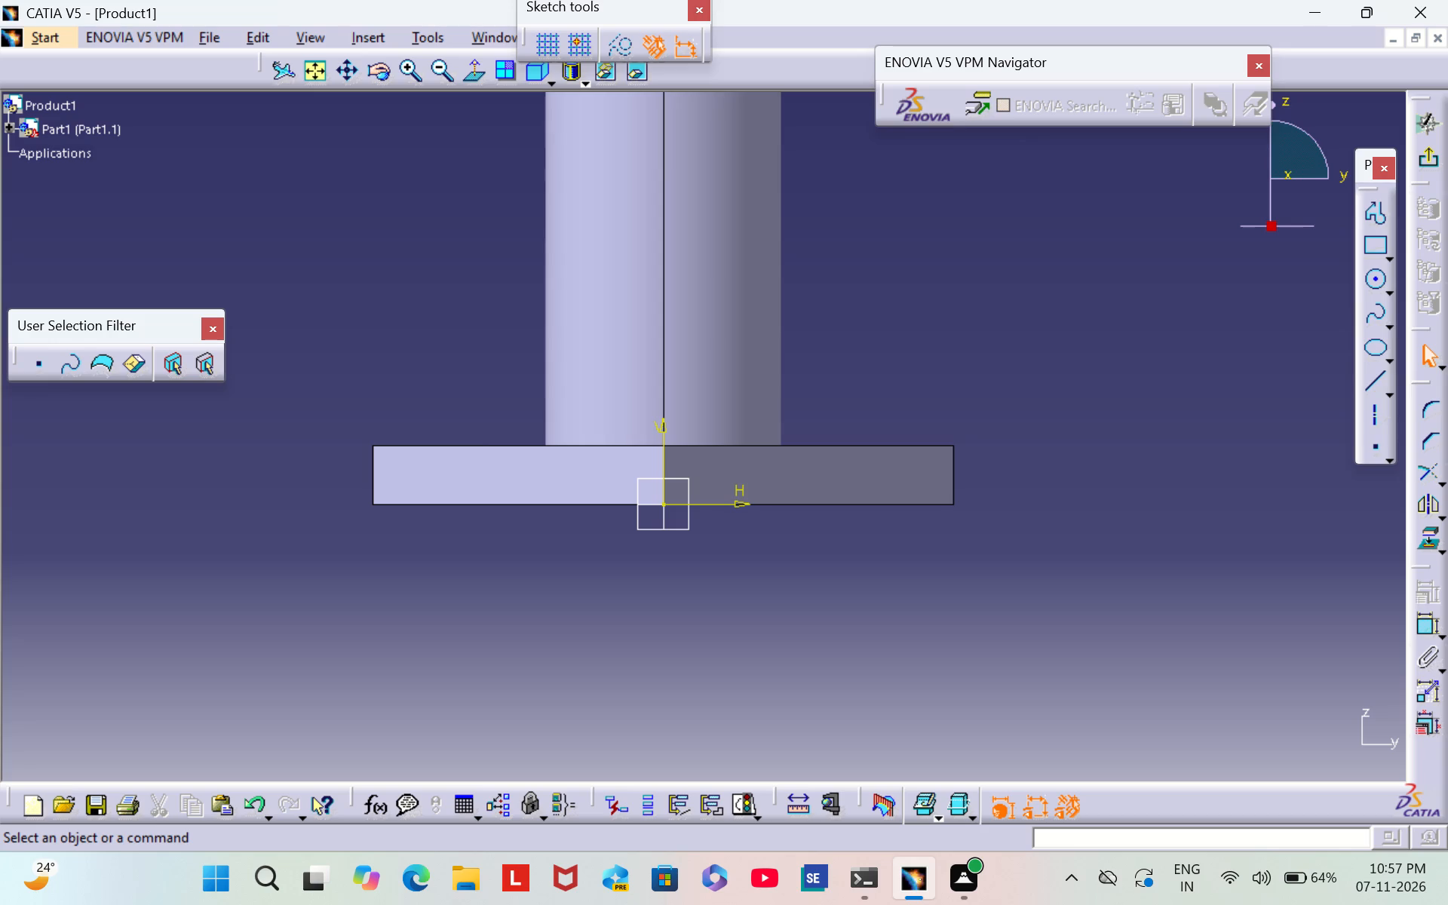
pyautogui.moveTo(940, 339); pyautogui.dragTo(996, 541, button='middle')
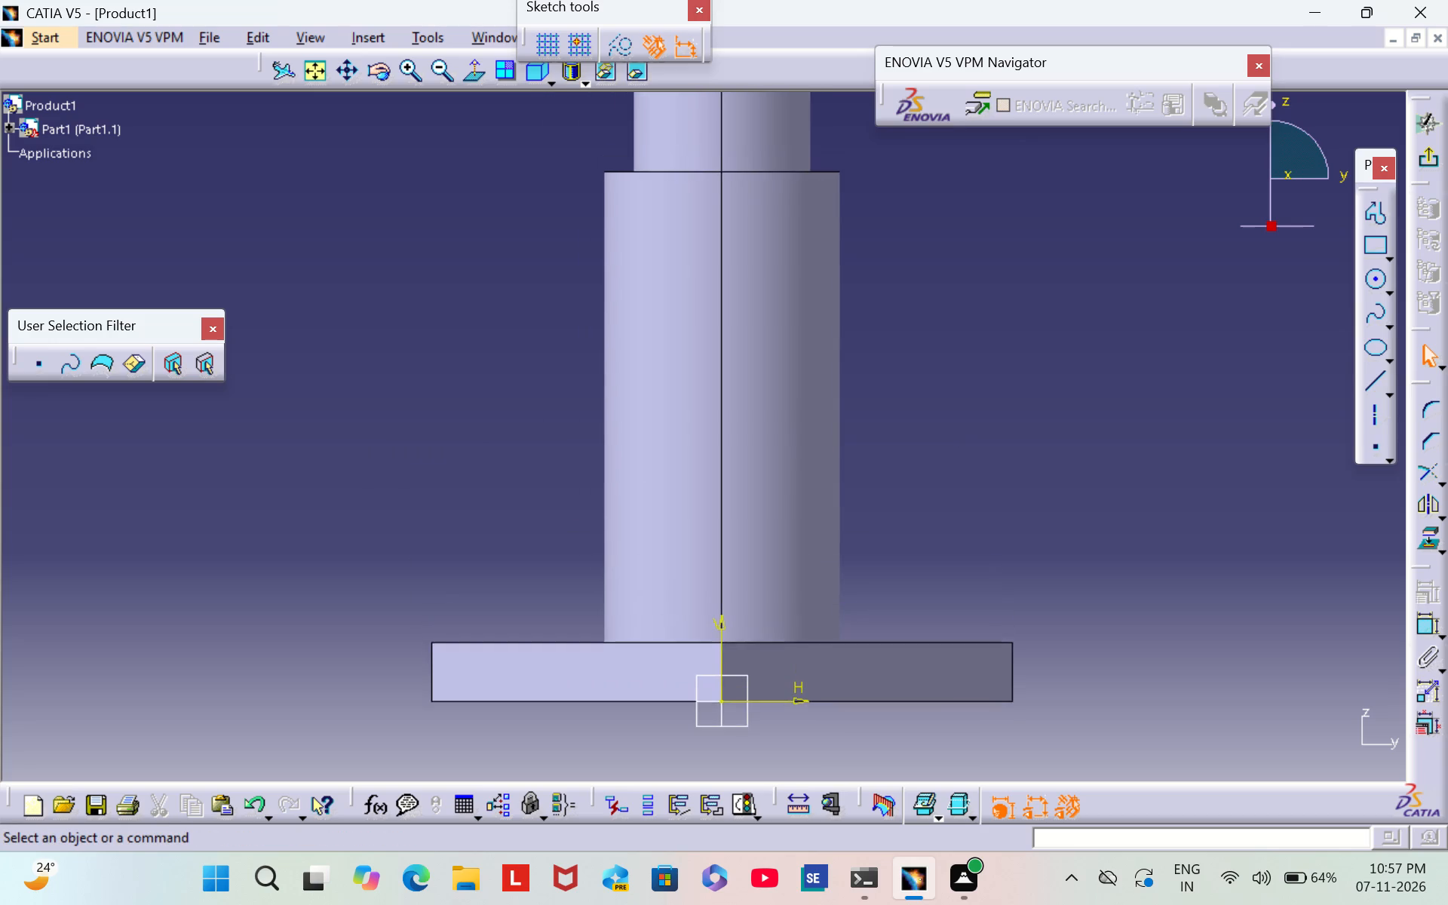
pyautogui.moveTo(996, 541); pyautogui.dragTo(996, 560, button='middle')
pyautogui.click(1378, 285)
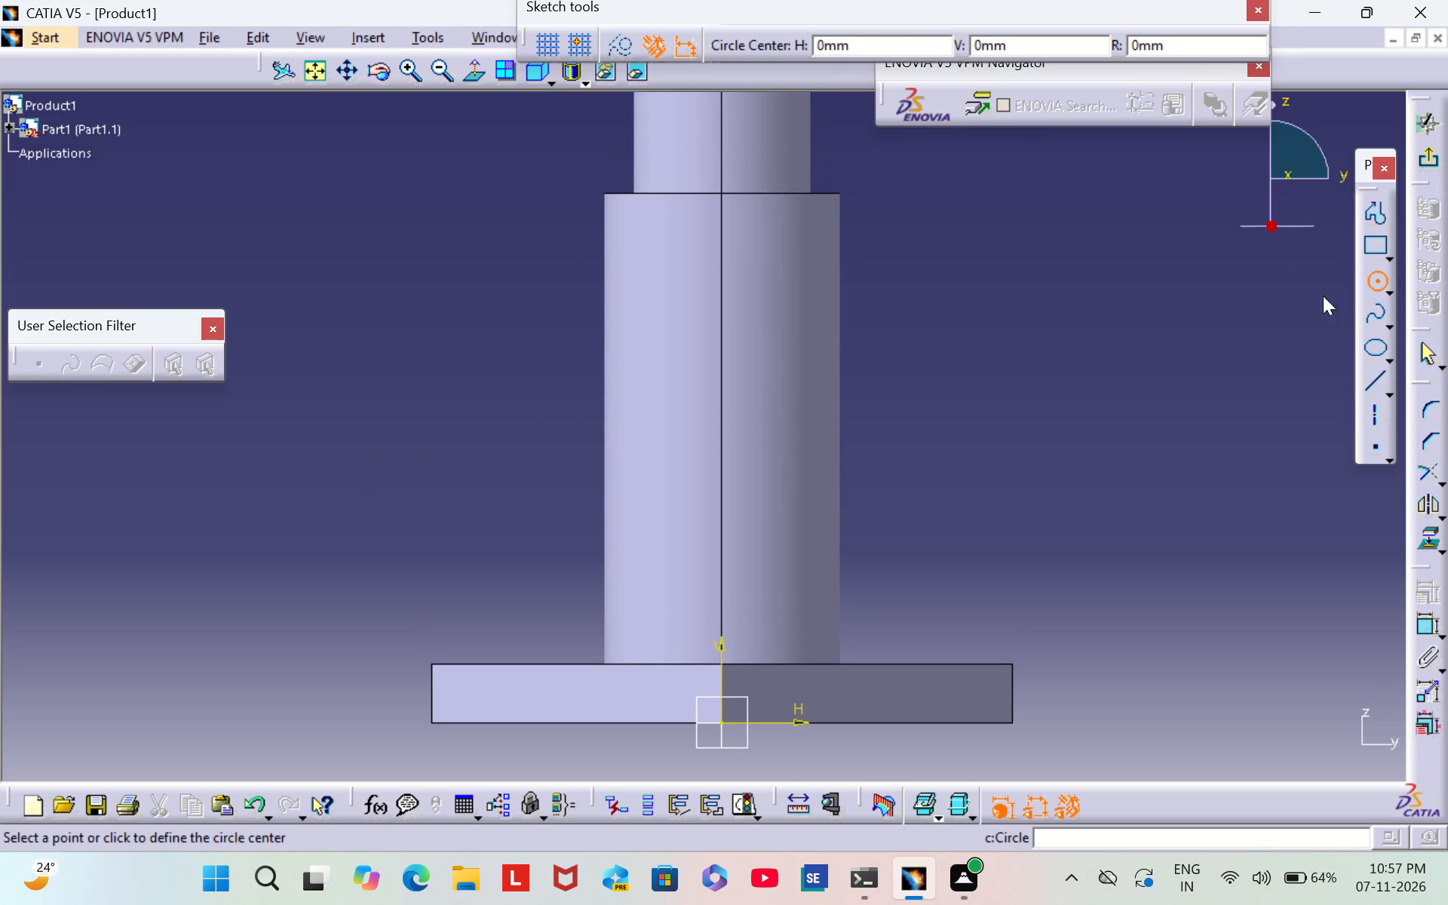
pyautogui.click(722, 324)
pyautogui.click(777, 348)
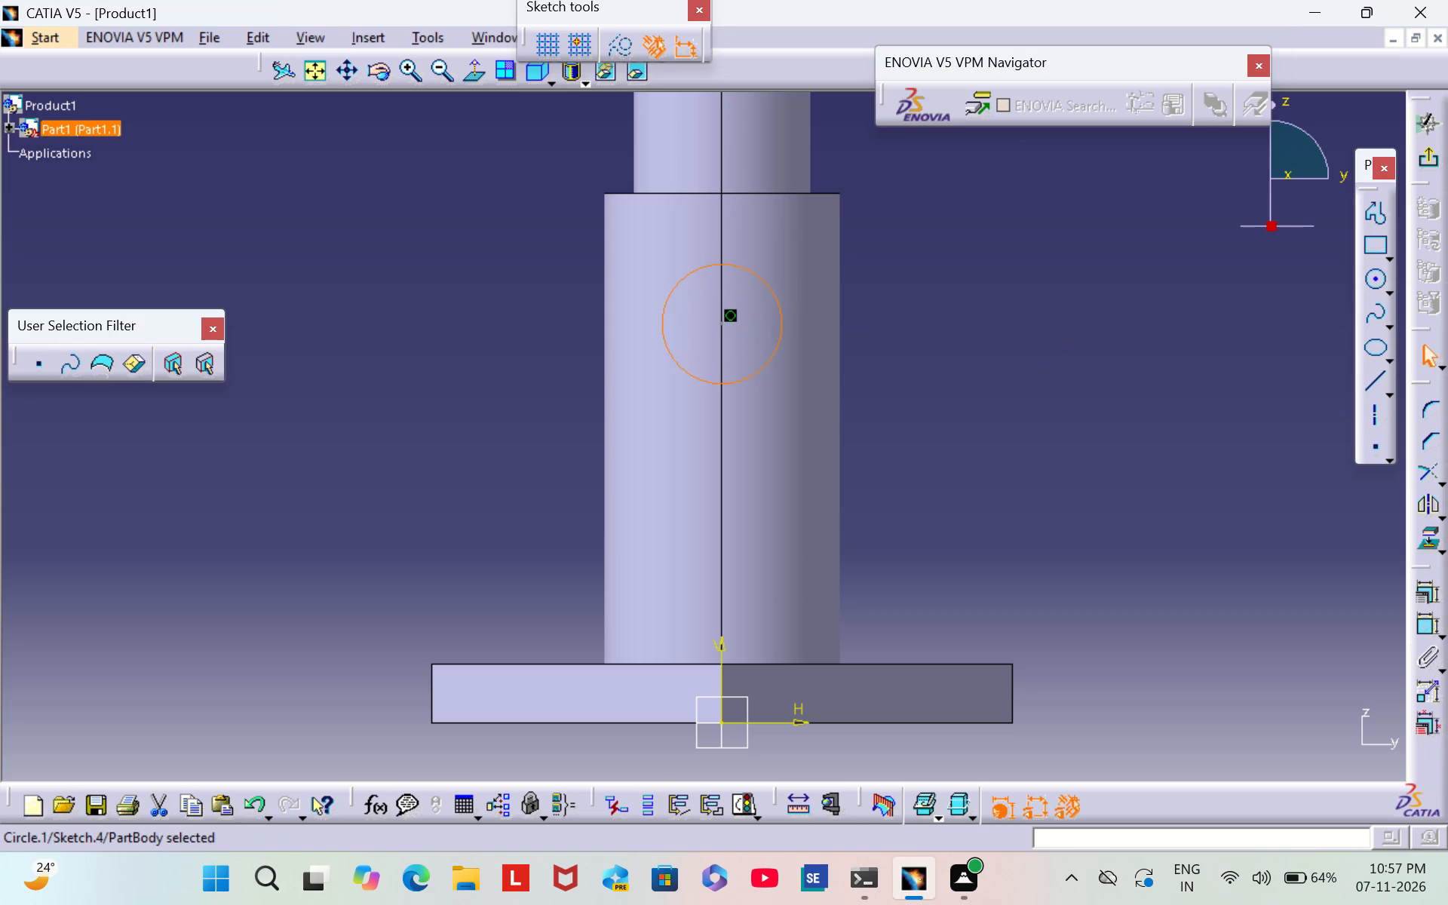
# Dimension this circle's diameter, set it to 30 mm, and place the dimension text beside the circle.
pyautogui.click(1430, 634)
pyautogui.click(935, 219)
pyautogui.doubleClick(940, 218)
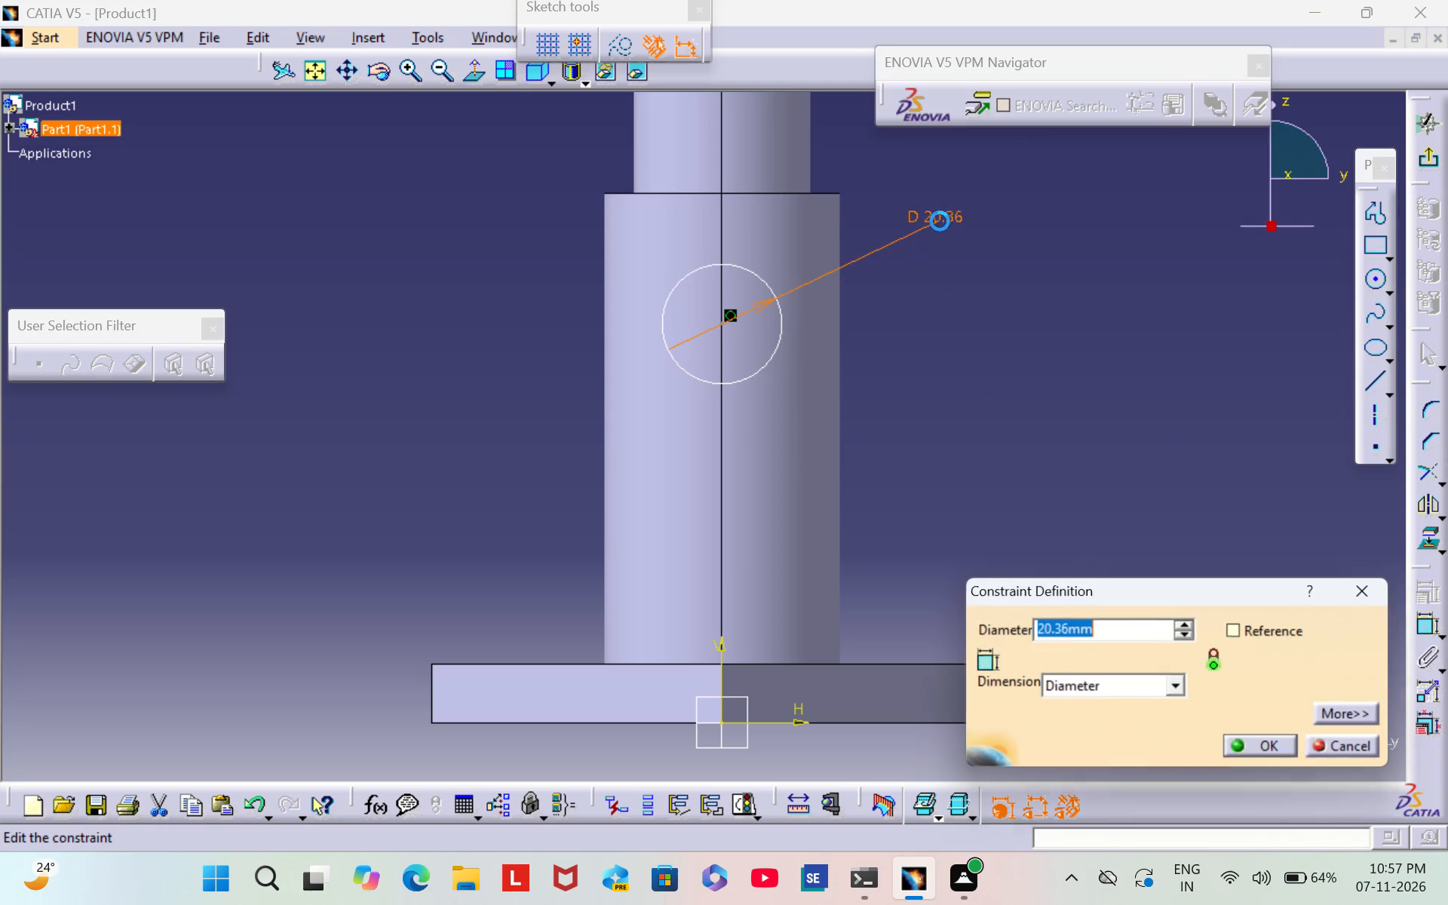
pyautogui.press('BackSpace')
pyautogui.write('30')
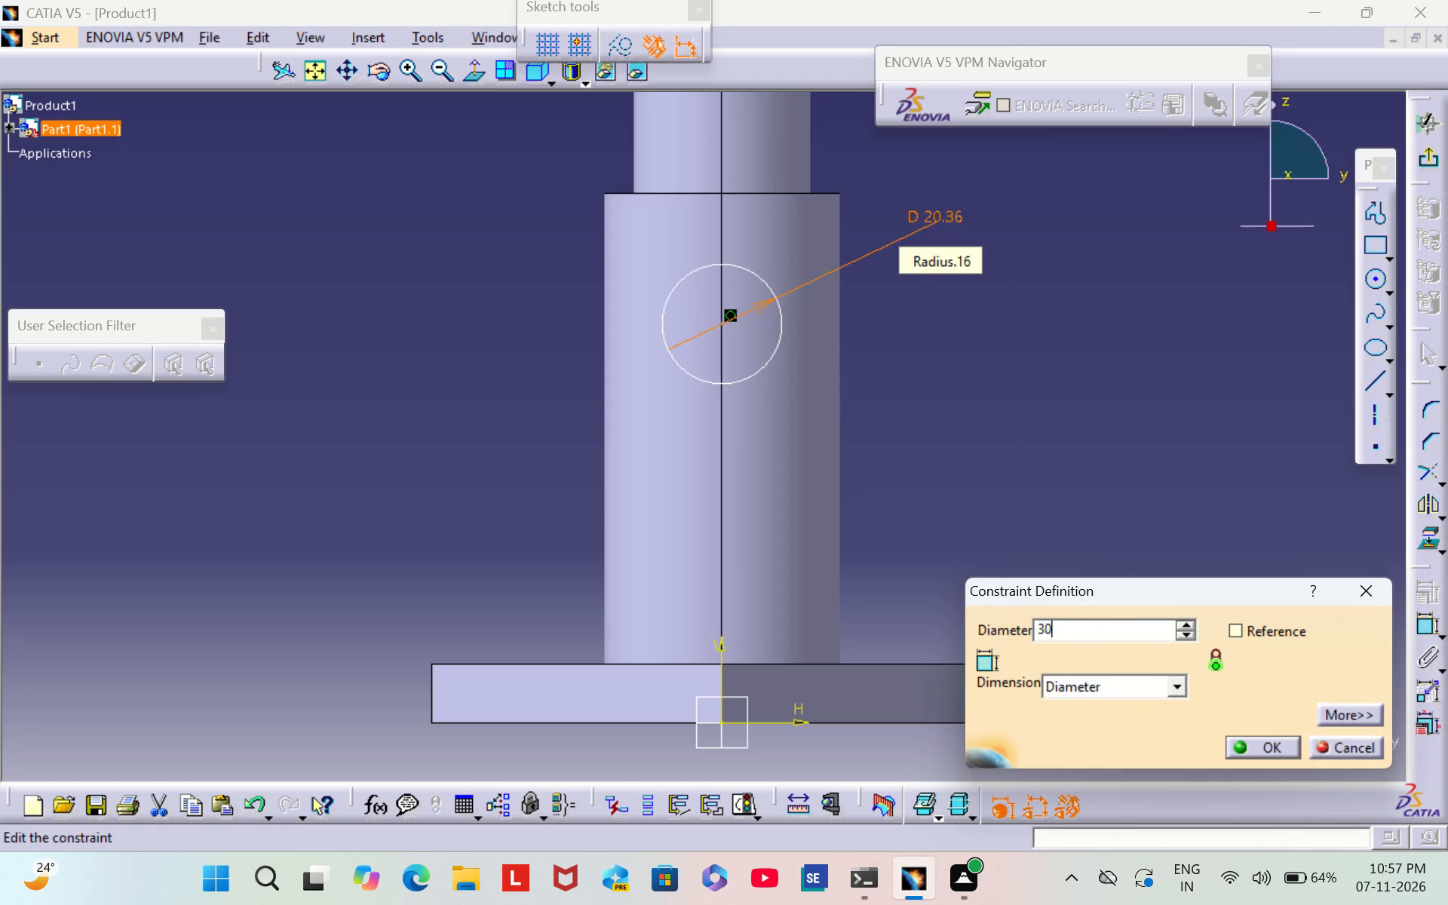
pyautogui.press('Return')
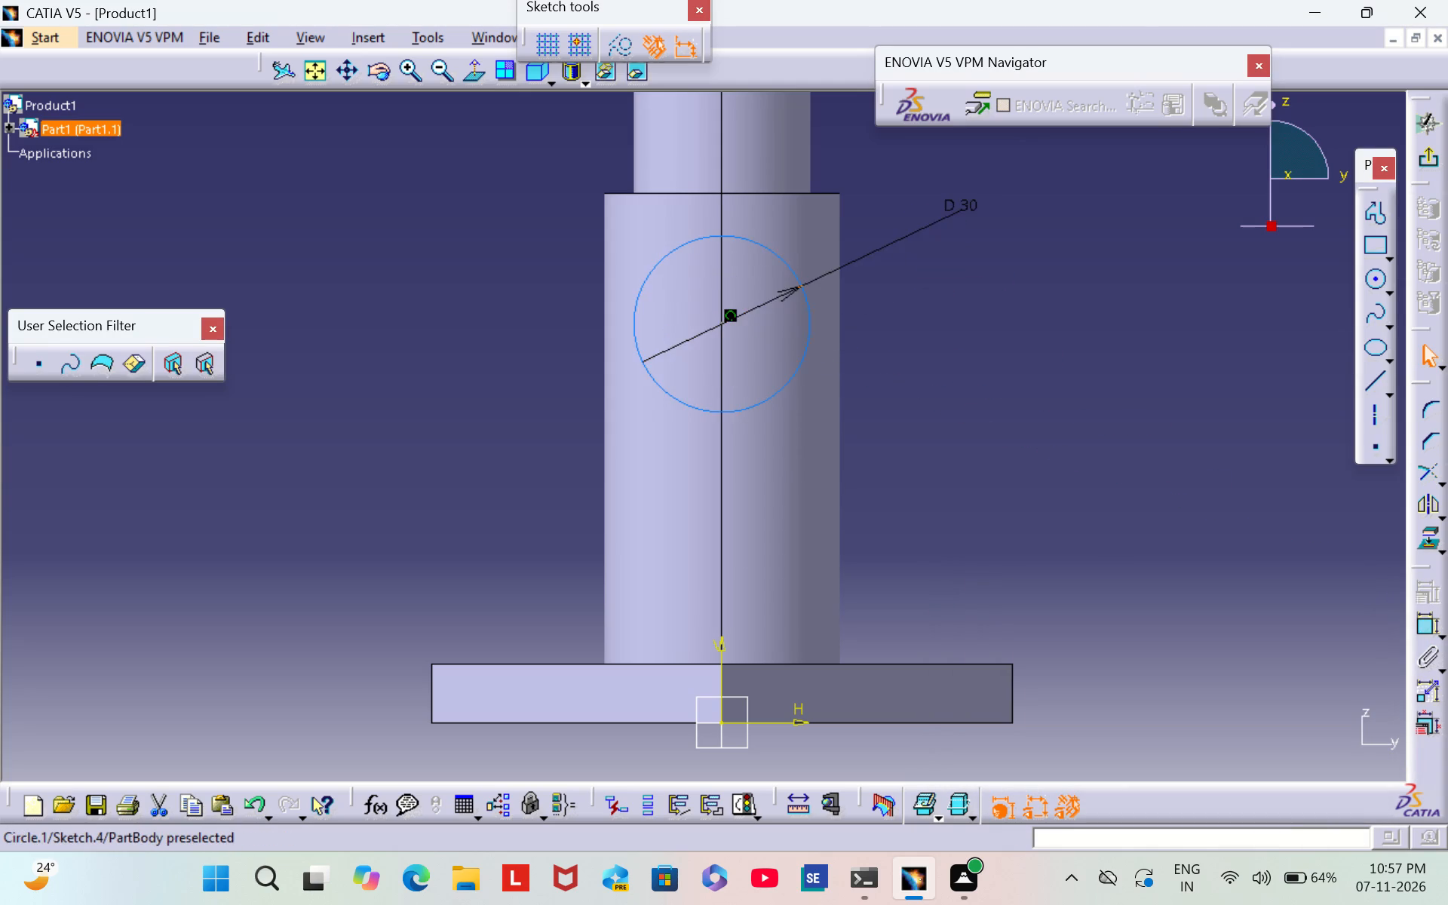
pyautogui.moveTo(952, 199); pyautogui.dragTo(811, 264)
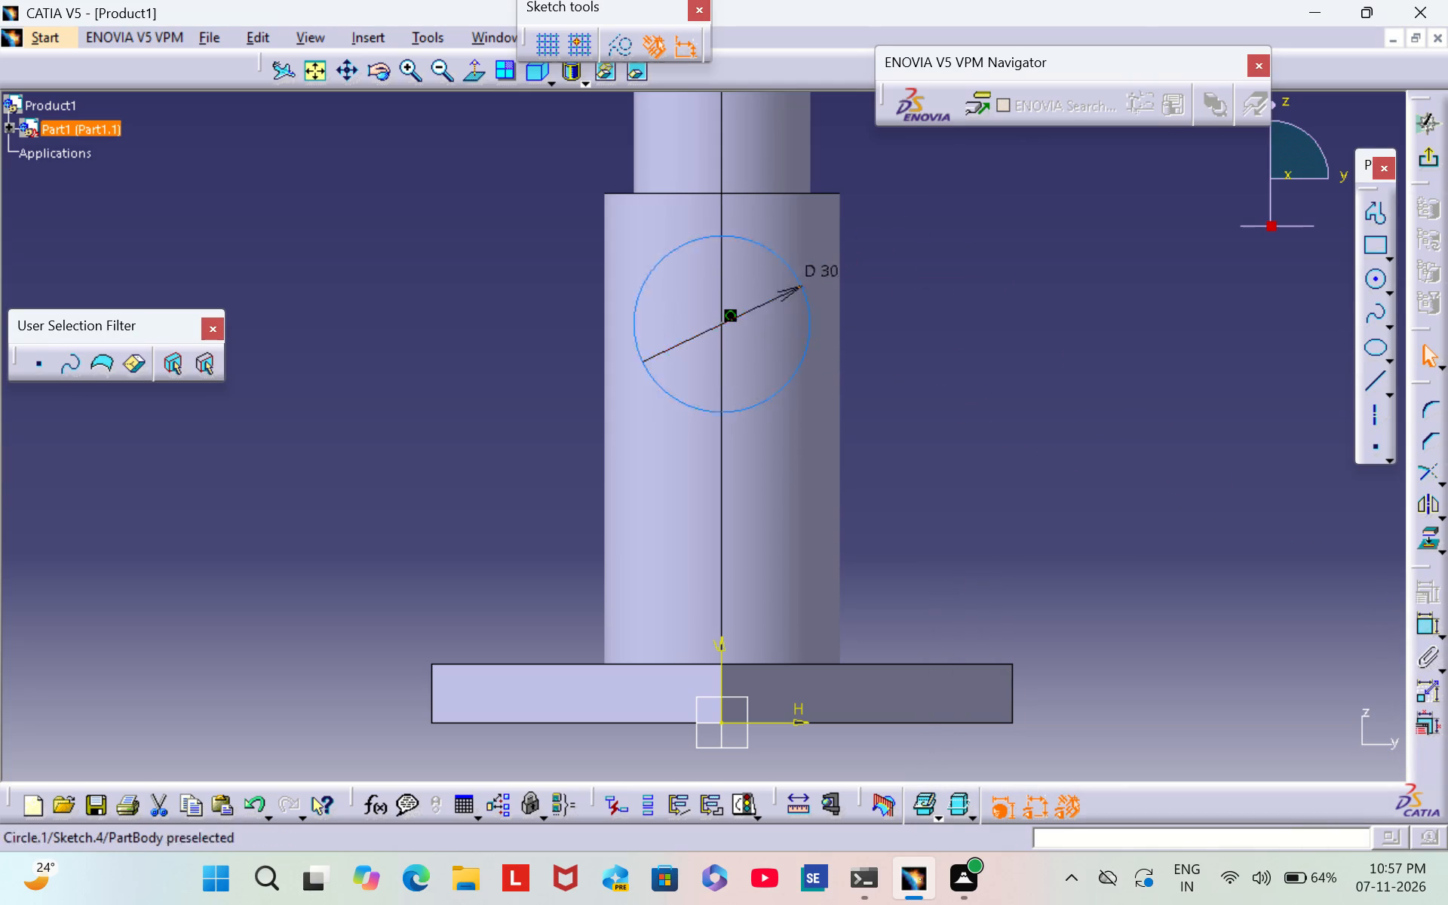
pyautogui.click(1002, 305)
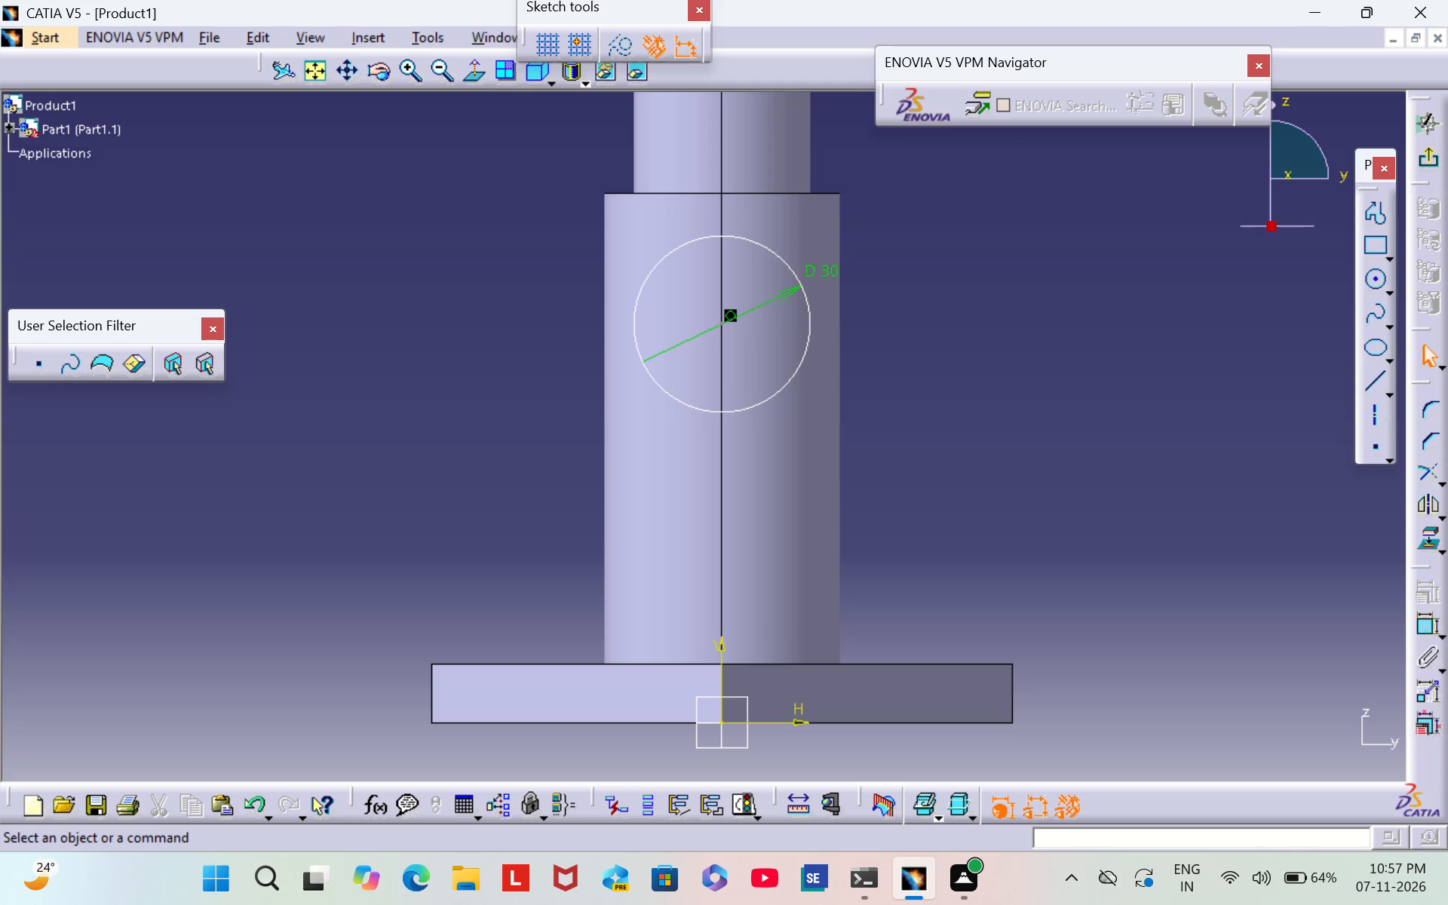
# Dimension the height of the 30 mm circle's centre above the horizontal axis and set it to 70 mm.
pyautogui.doubleClick(1435, 636)
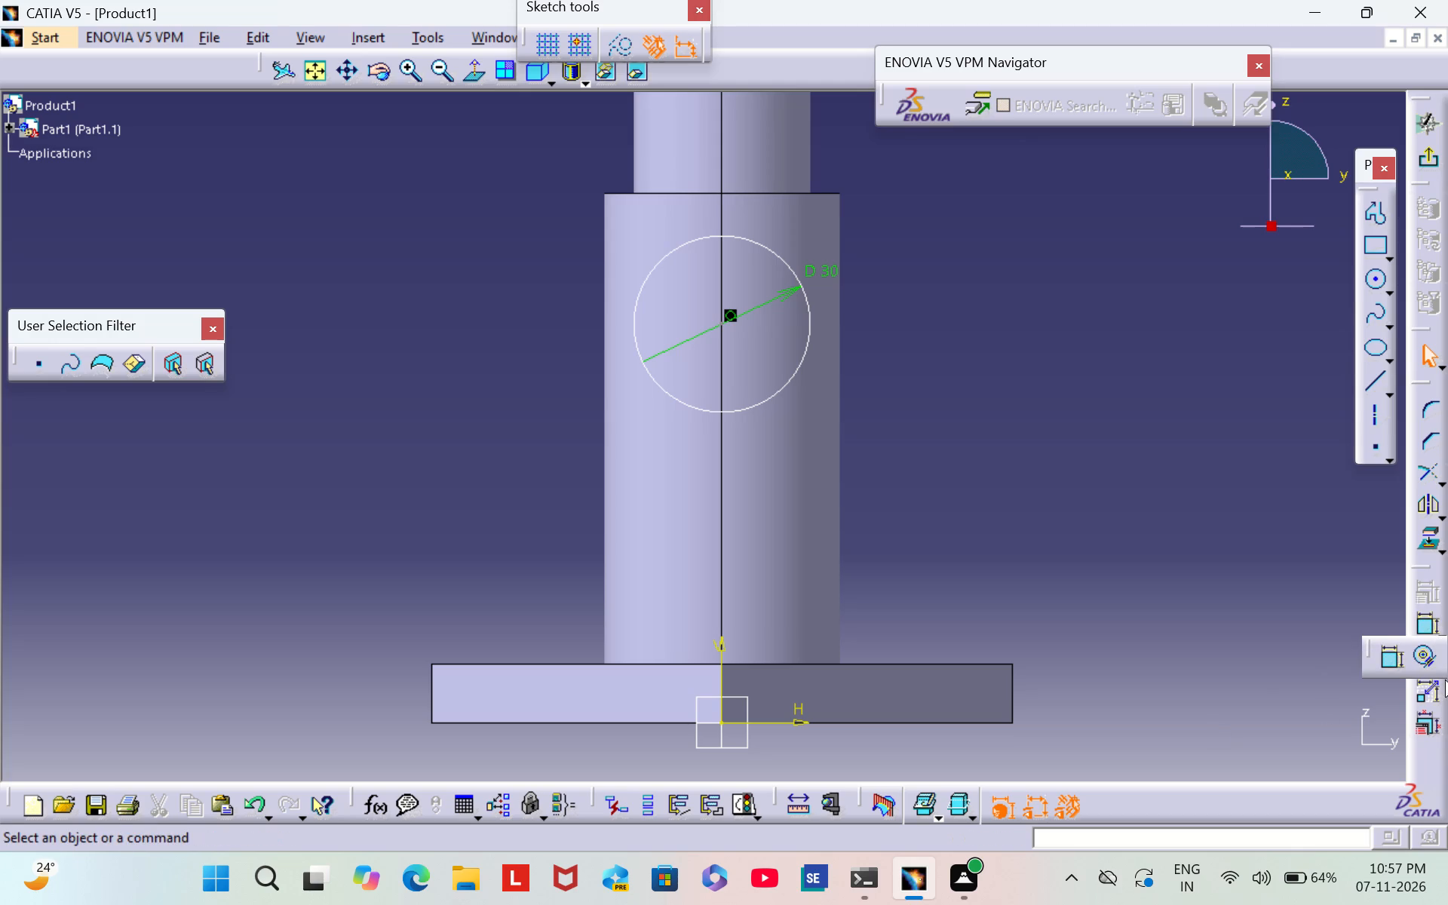
pyautogui.doubleClick(1389, 652)
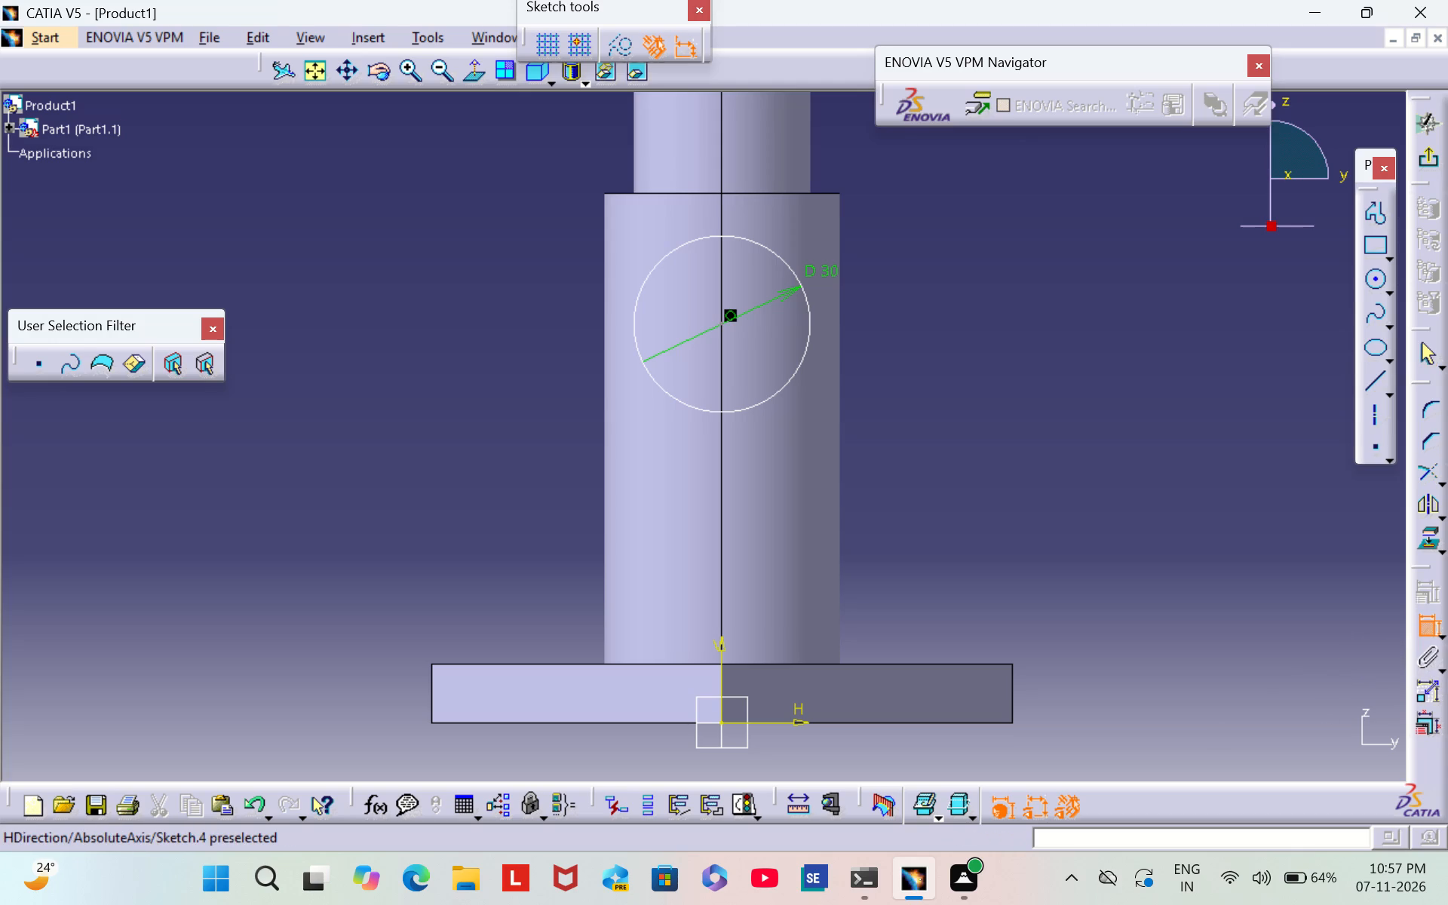
pyautogui.click(784, 726)
pyautogui.click(793, 722)
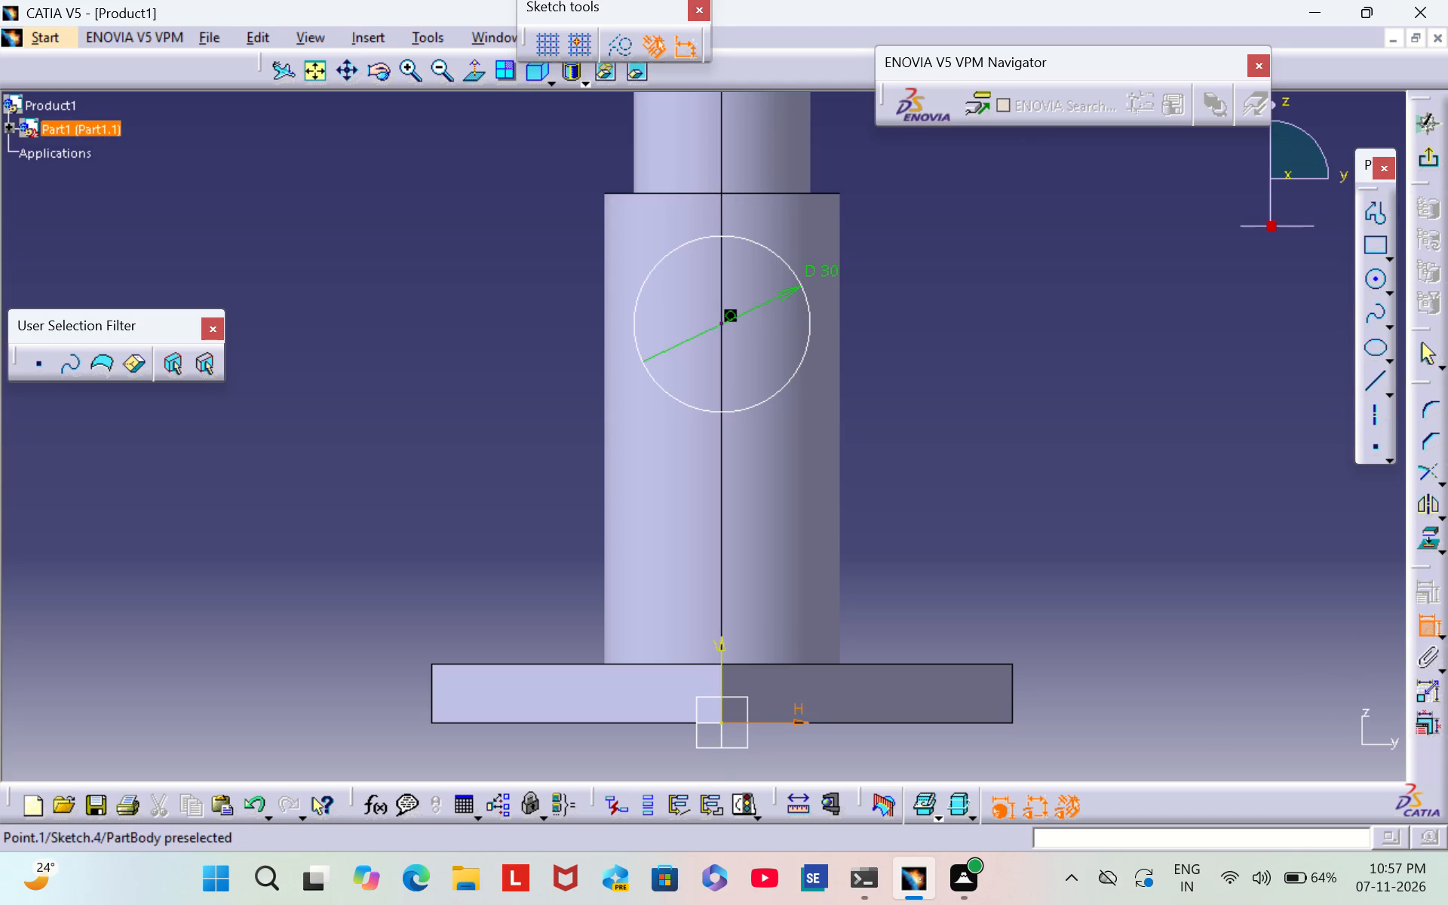
pyautogui.click(722, 320)
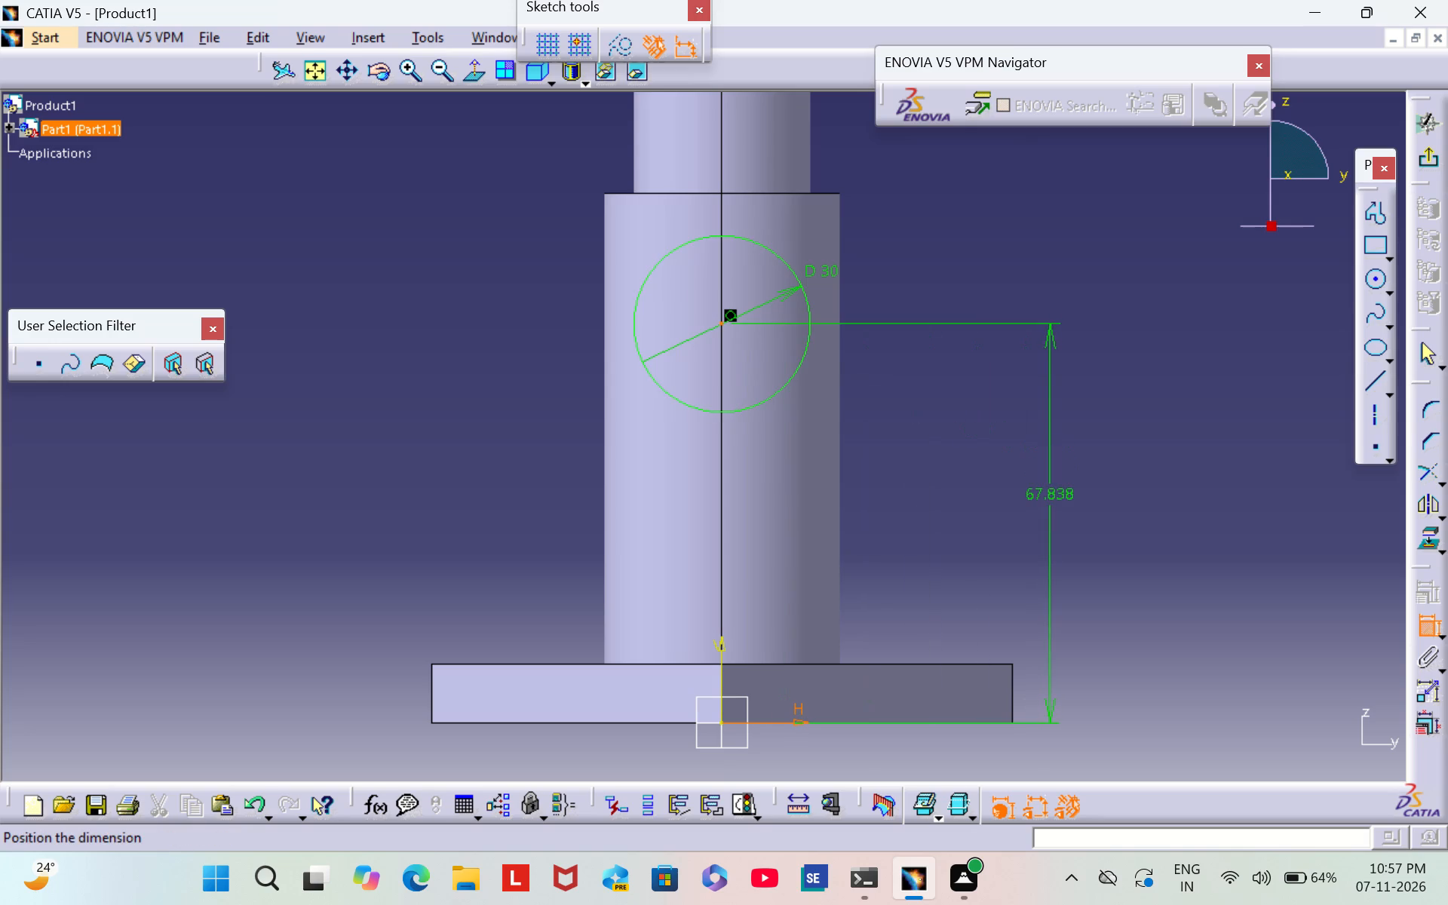
pyautogui.click(1049, 501)
pyautogui.doubleClick(1048, 501)
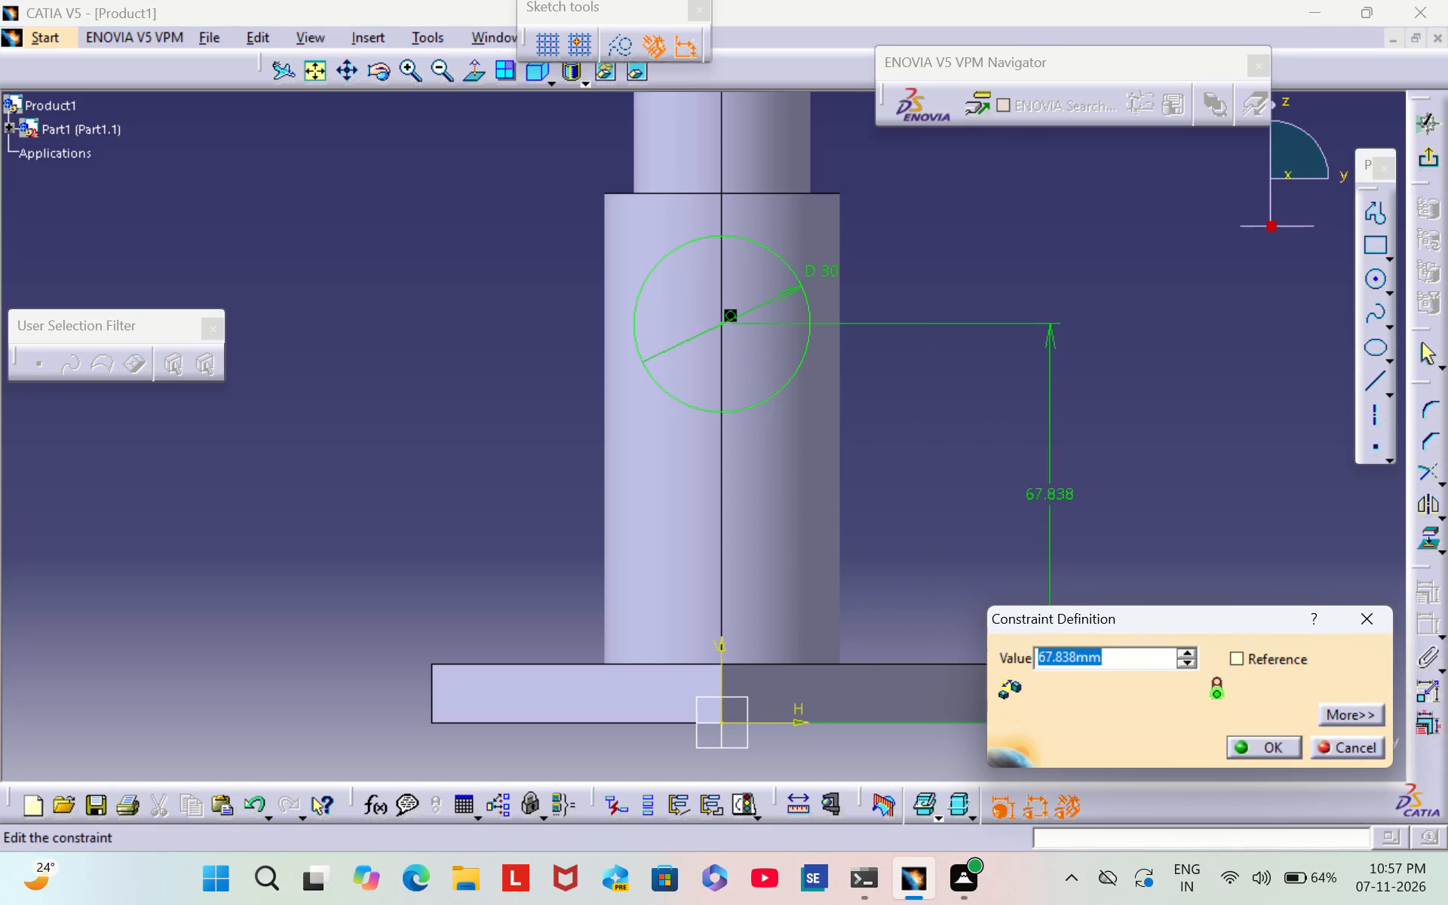
pyautogui.press('BackSpace')
pyautogui.write('70')
pyautogui.press('Return')
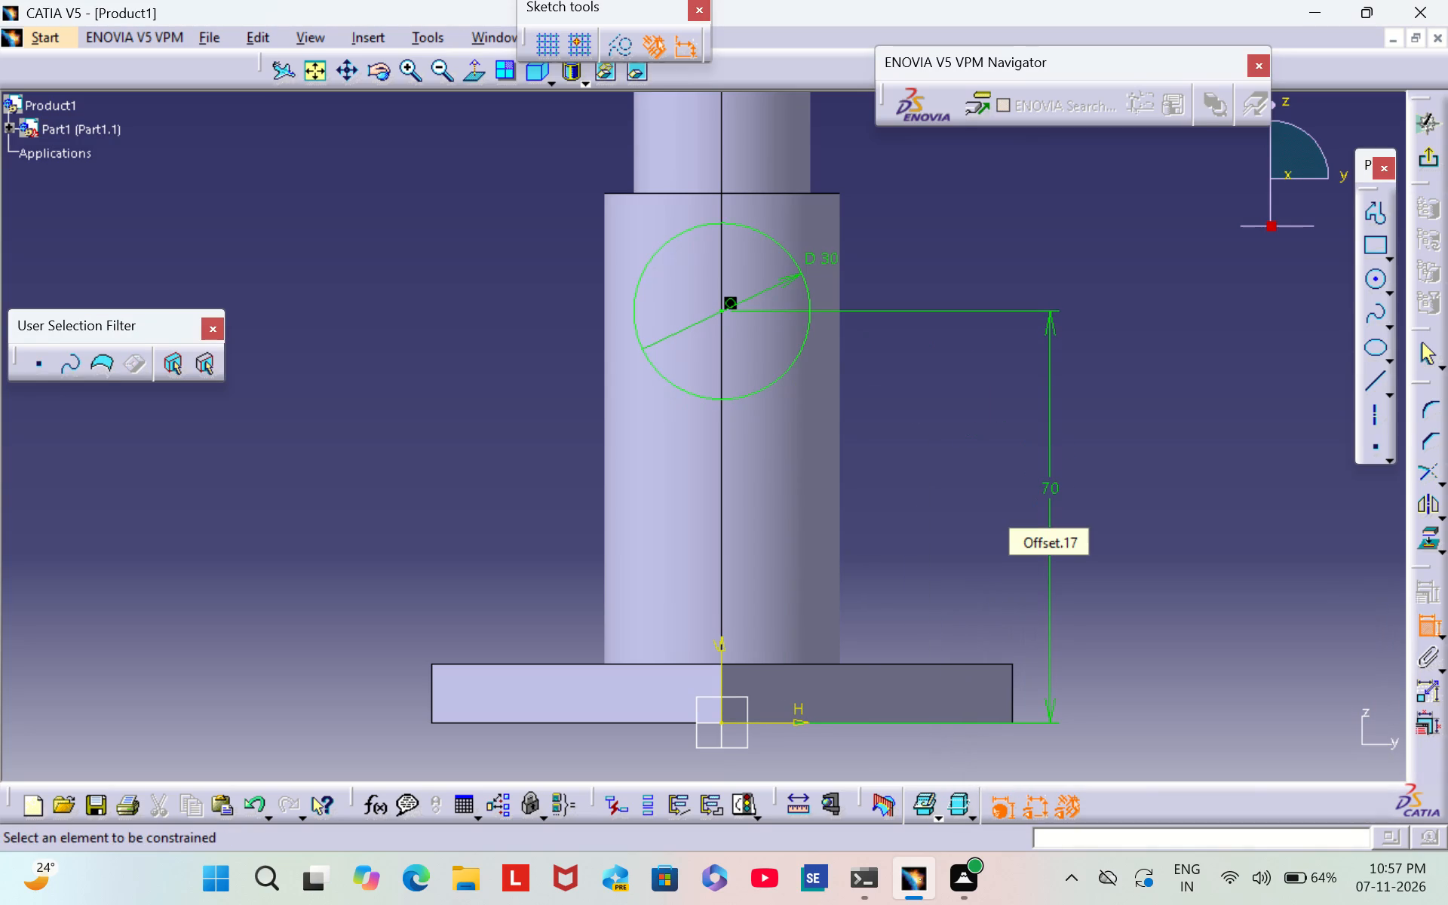
pyautogui.click(1101, 576)
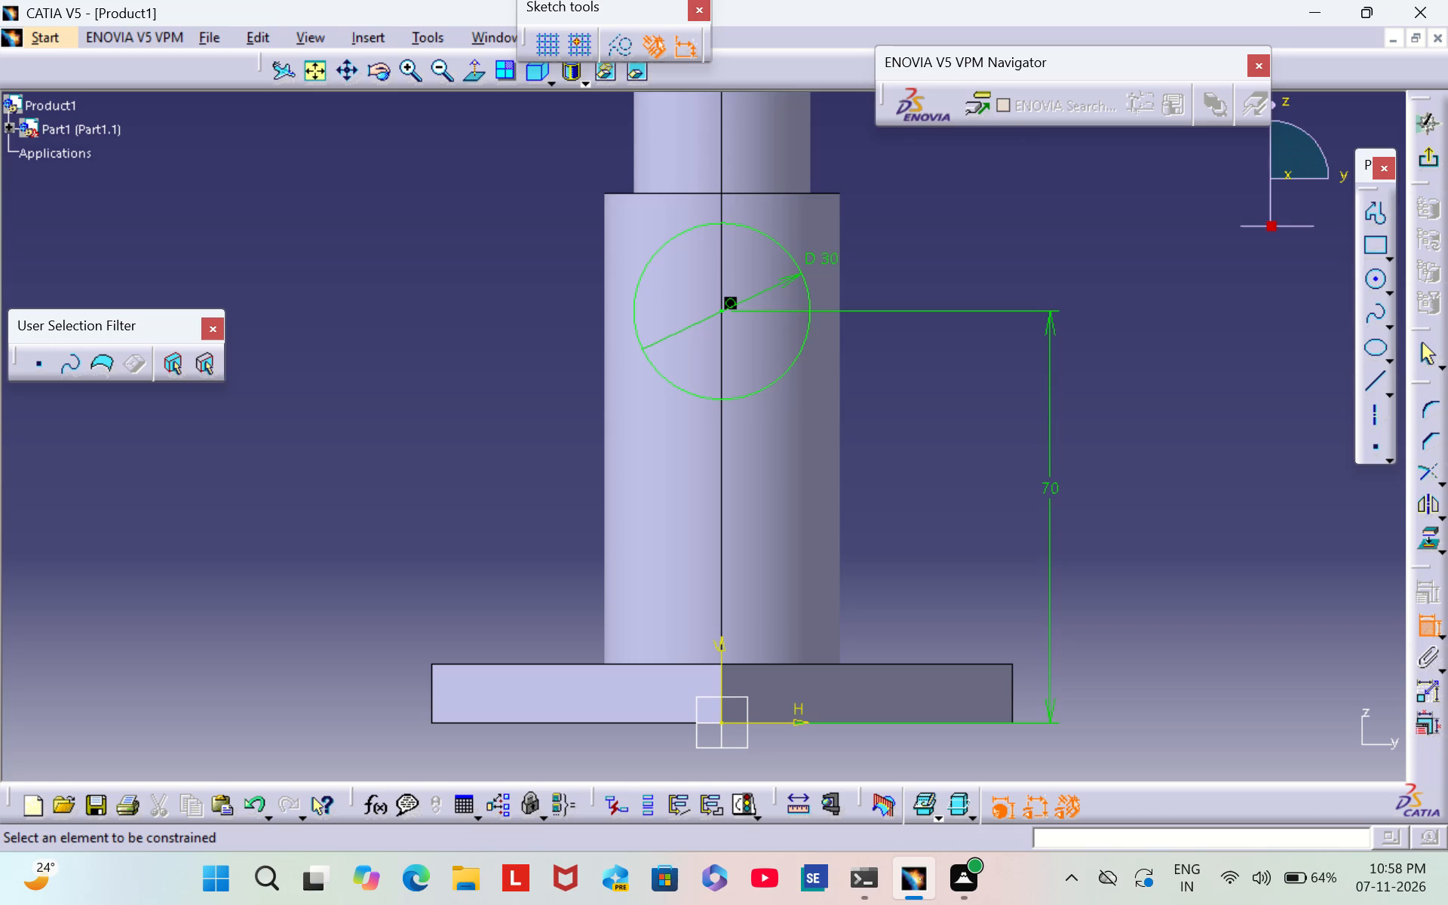
# Exit the sketch and extrude the circle as a pad with reversed direction and a length of 55 mm.
pyautogui.click(1430, 164)
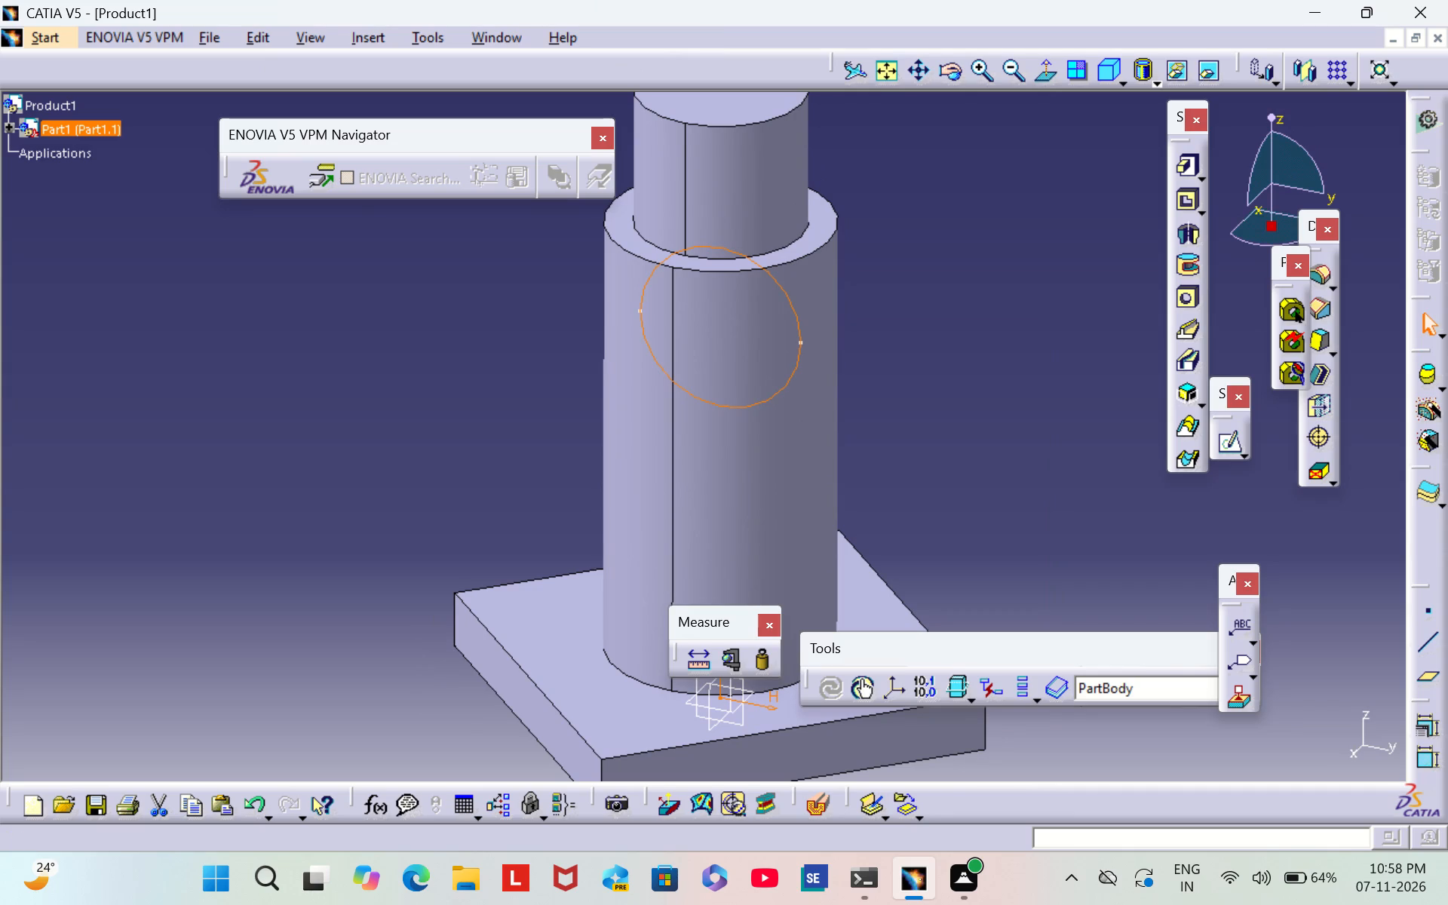
pyautogui.click(1187, 158)
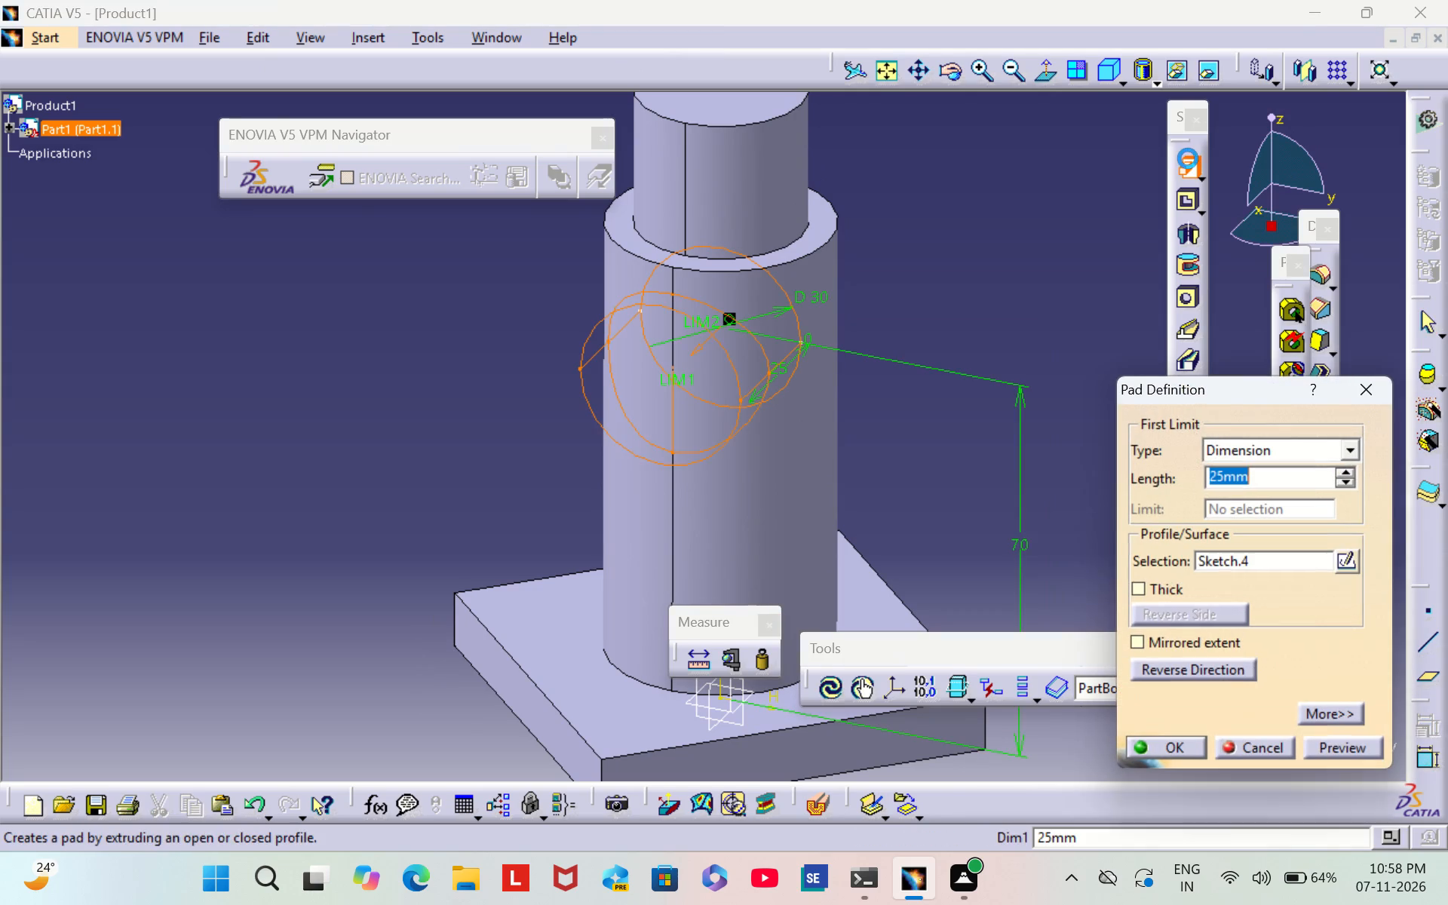
pyautogui.click(1174, 664)
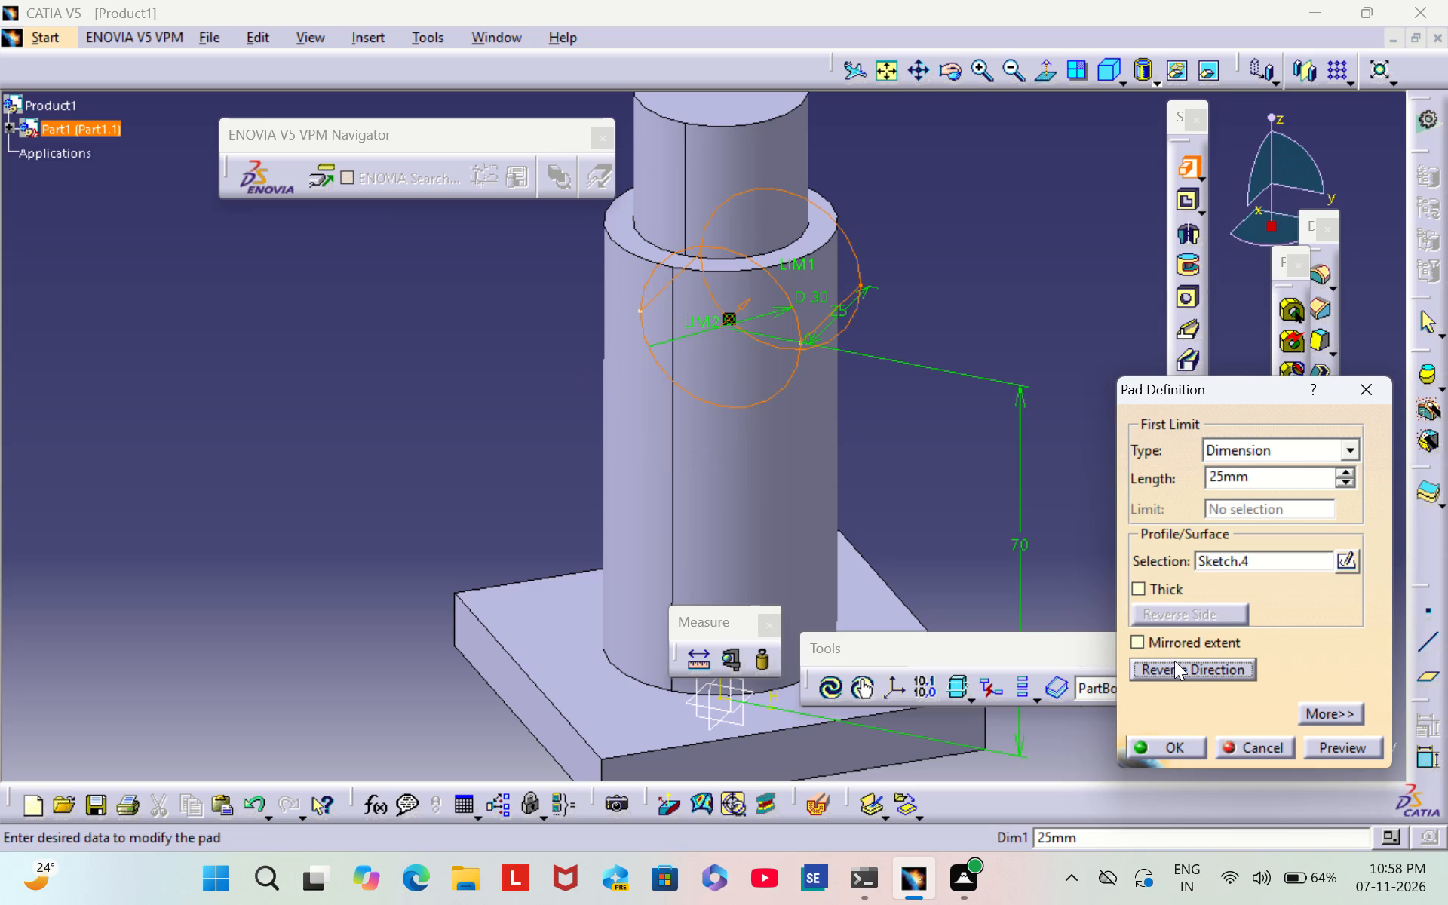
pyautogui.click(1247, 475)
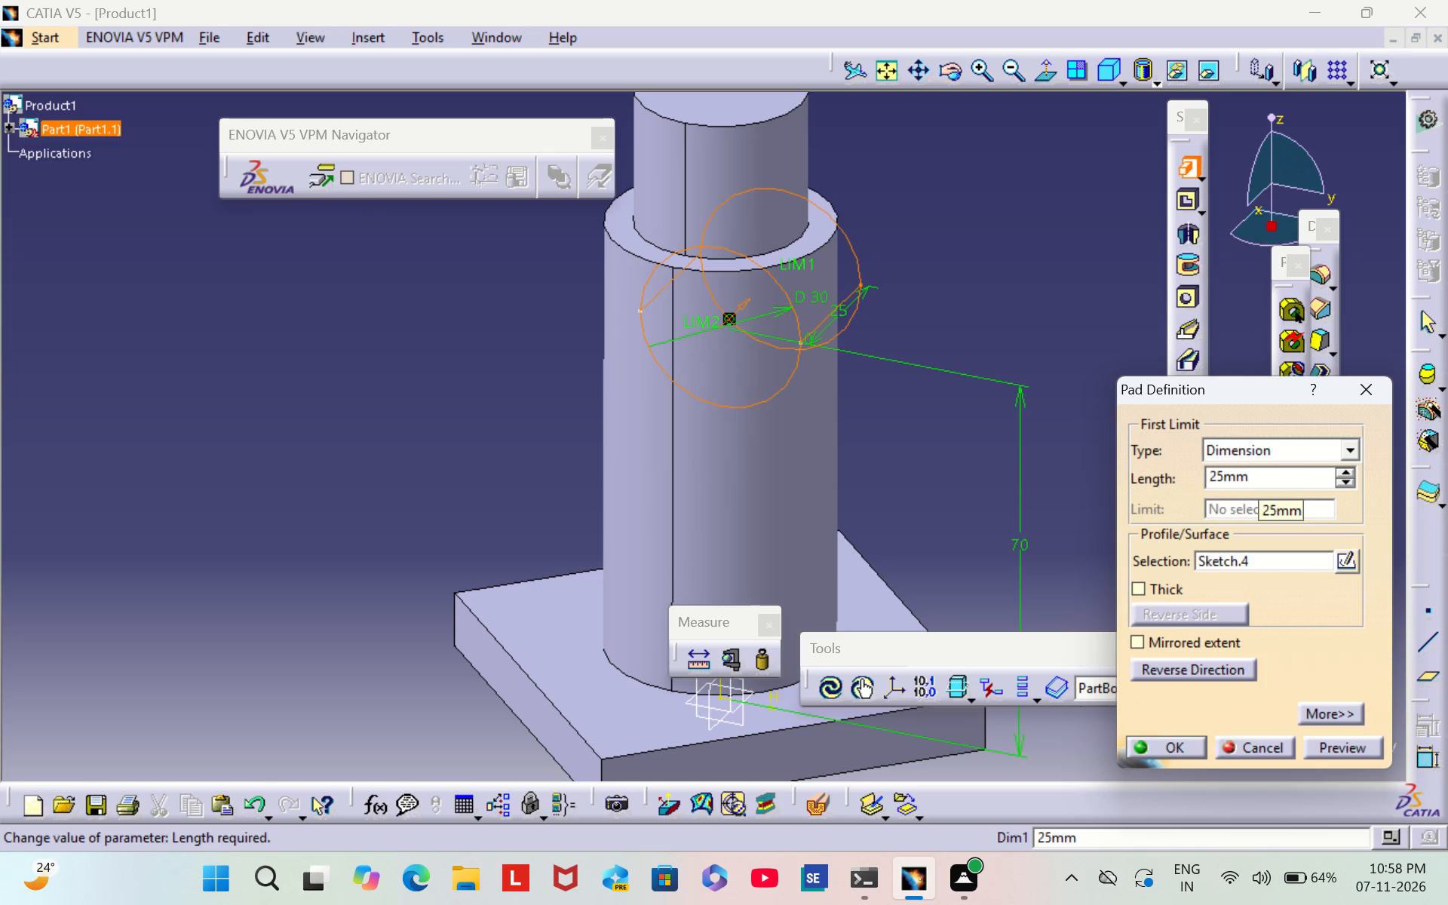
pyautogui.press('BackSpace')
pyautogui.press('BackSpace')
pyautogui.press('BackSpace')
pyautogui.press('BackSpace')
pyautogui.write('55')
pyautogui.click(1177, 752)
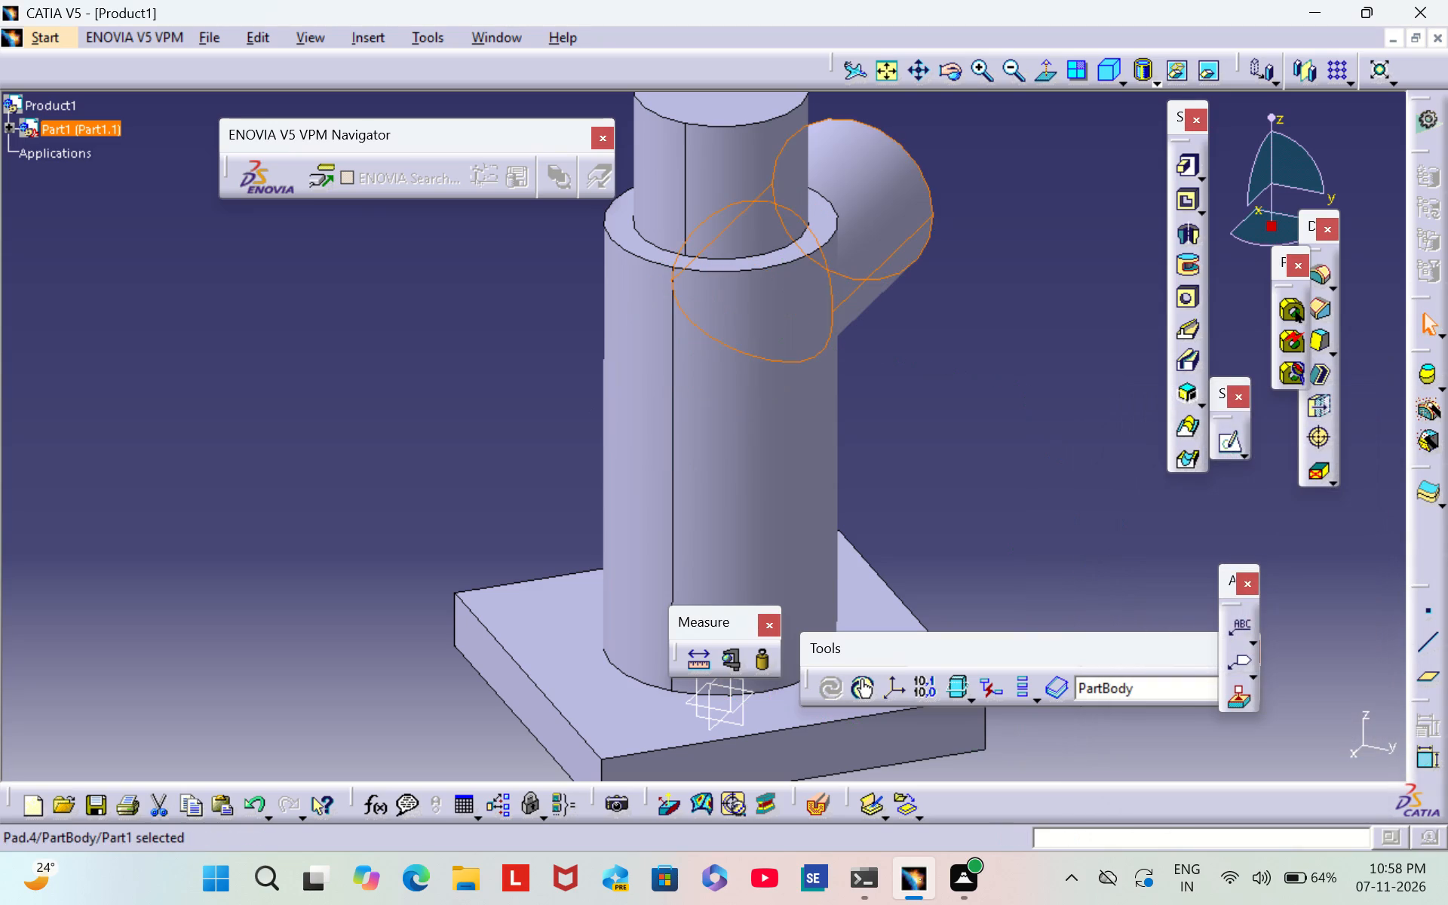
pyautogui.click(1057, 412)
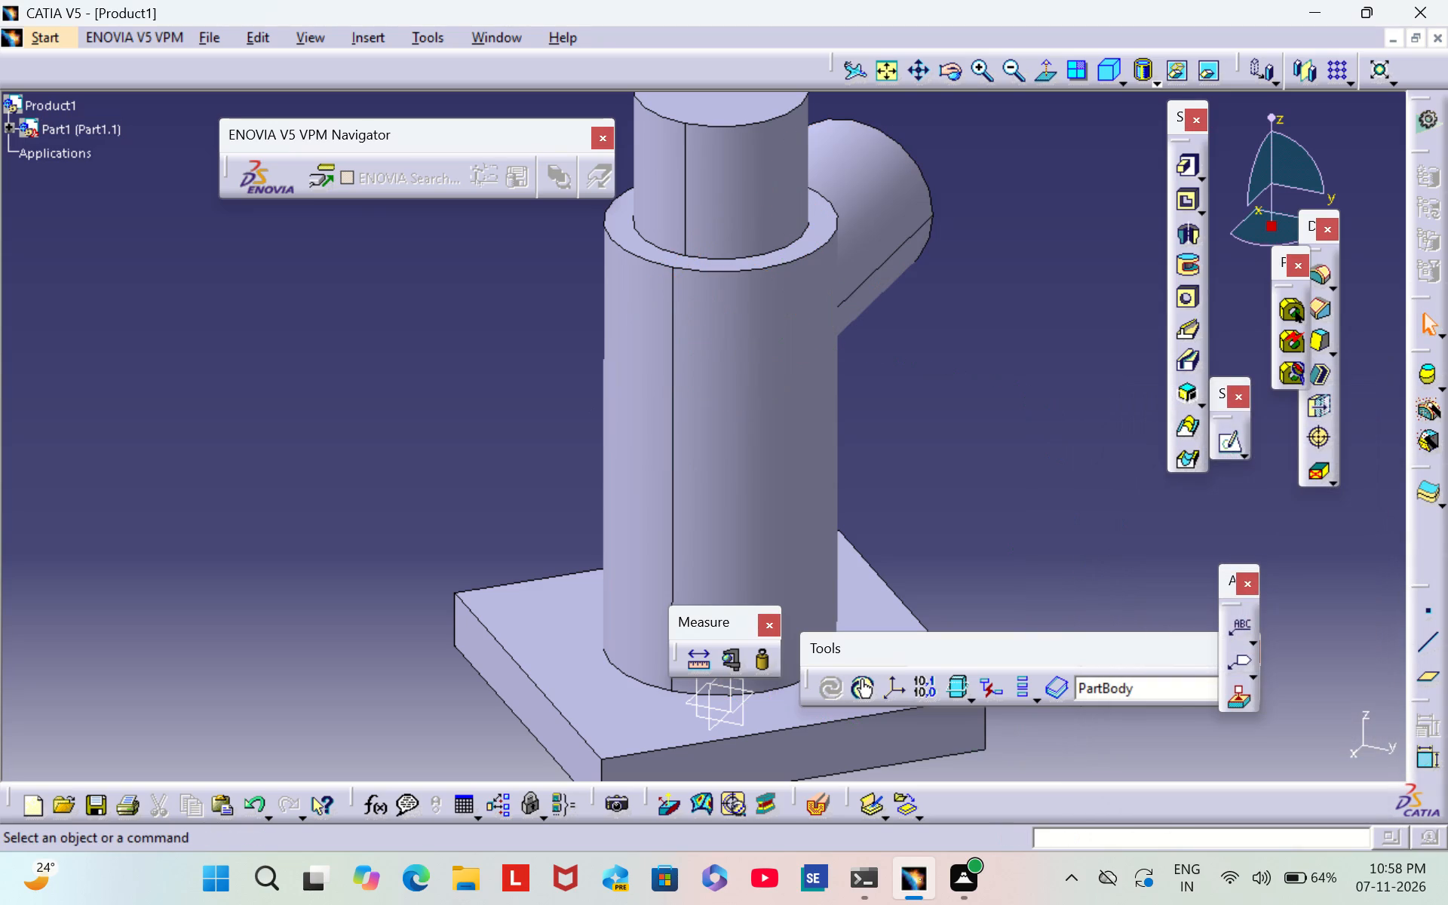
# Open a sketch on the side cylinder's end face and draw a circle about 54 mm in diameter around its centre.
pyautogui.moveTo(1057, 368); pyautogui.dragTo(640, 495, button='middle')
pyautogui.scroll(-1, 1058, 367)
pyautogui.moveTo(1057, 367); pyautogui.dragTo(640, 495, button='right')
pyautogui.click(934, 311)
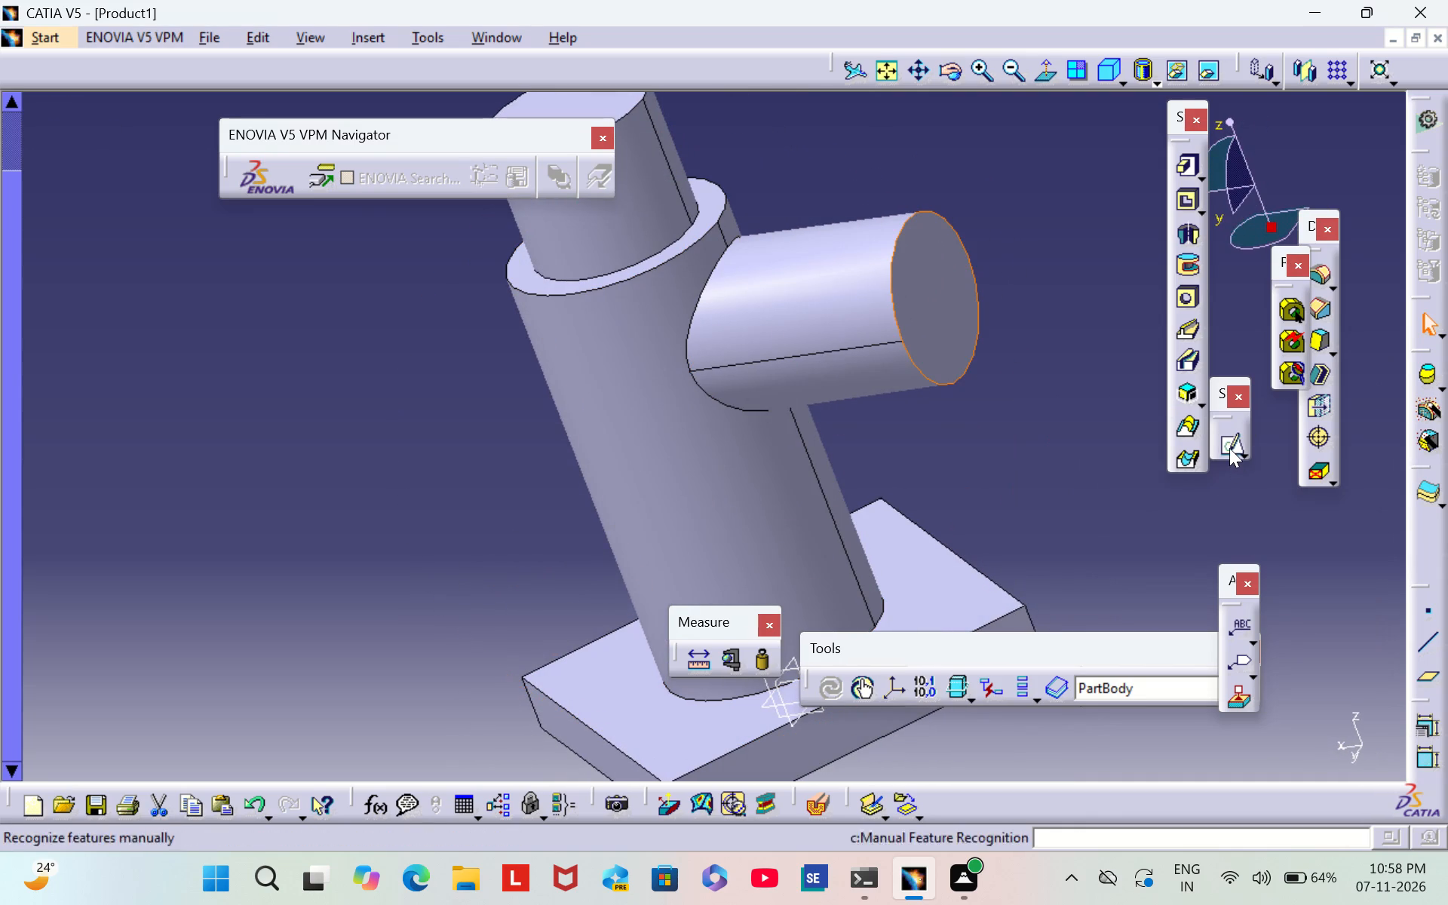
pyautogui.click(1229, 445)
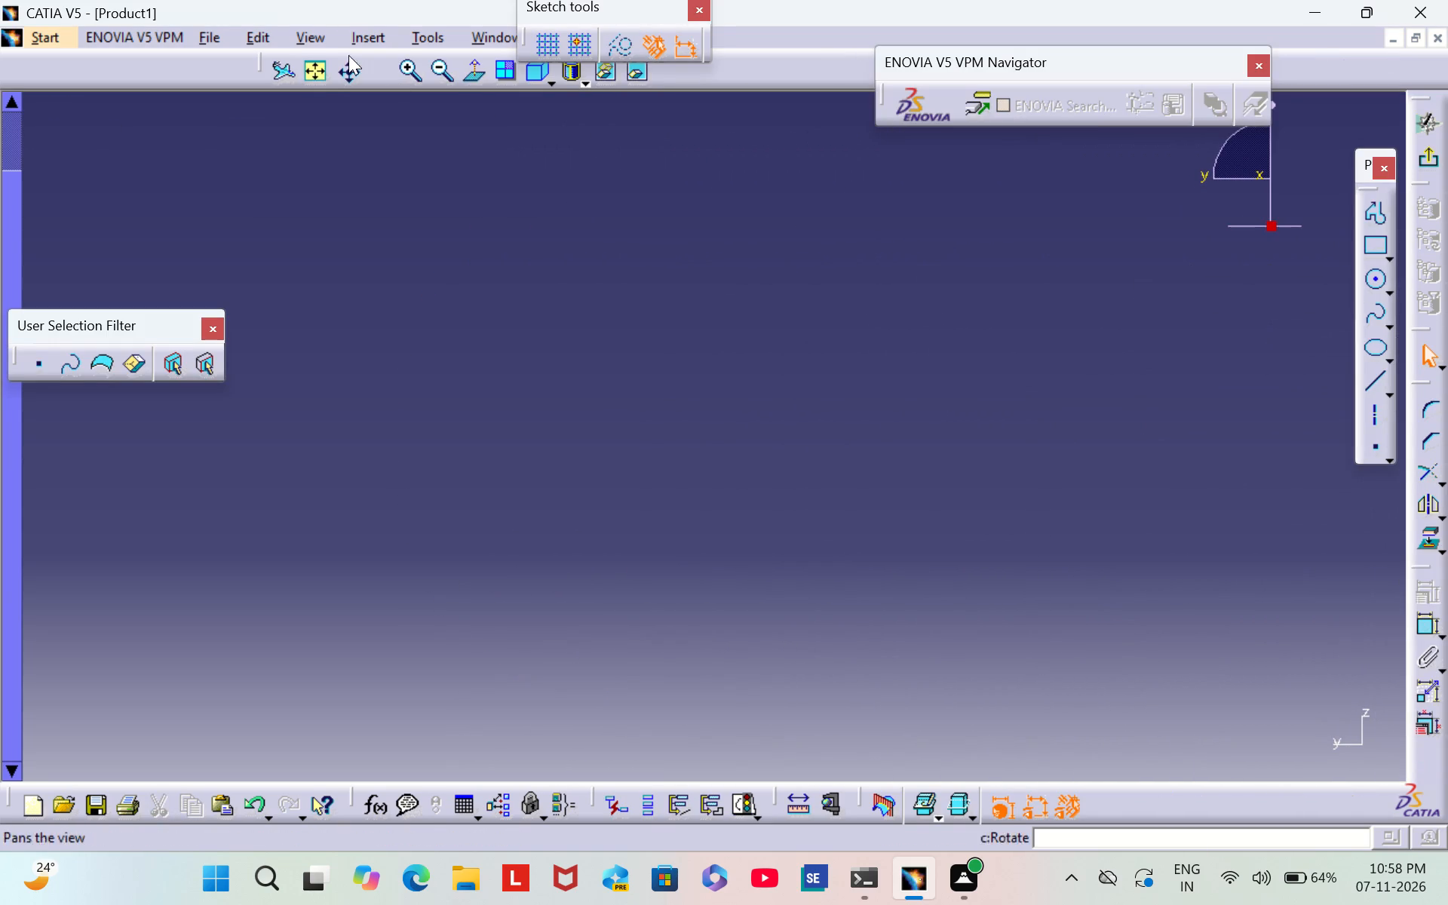
pyautogui.click(314, 69)
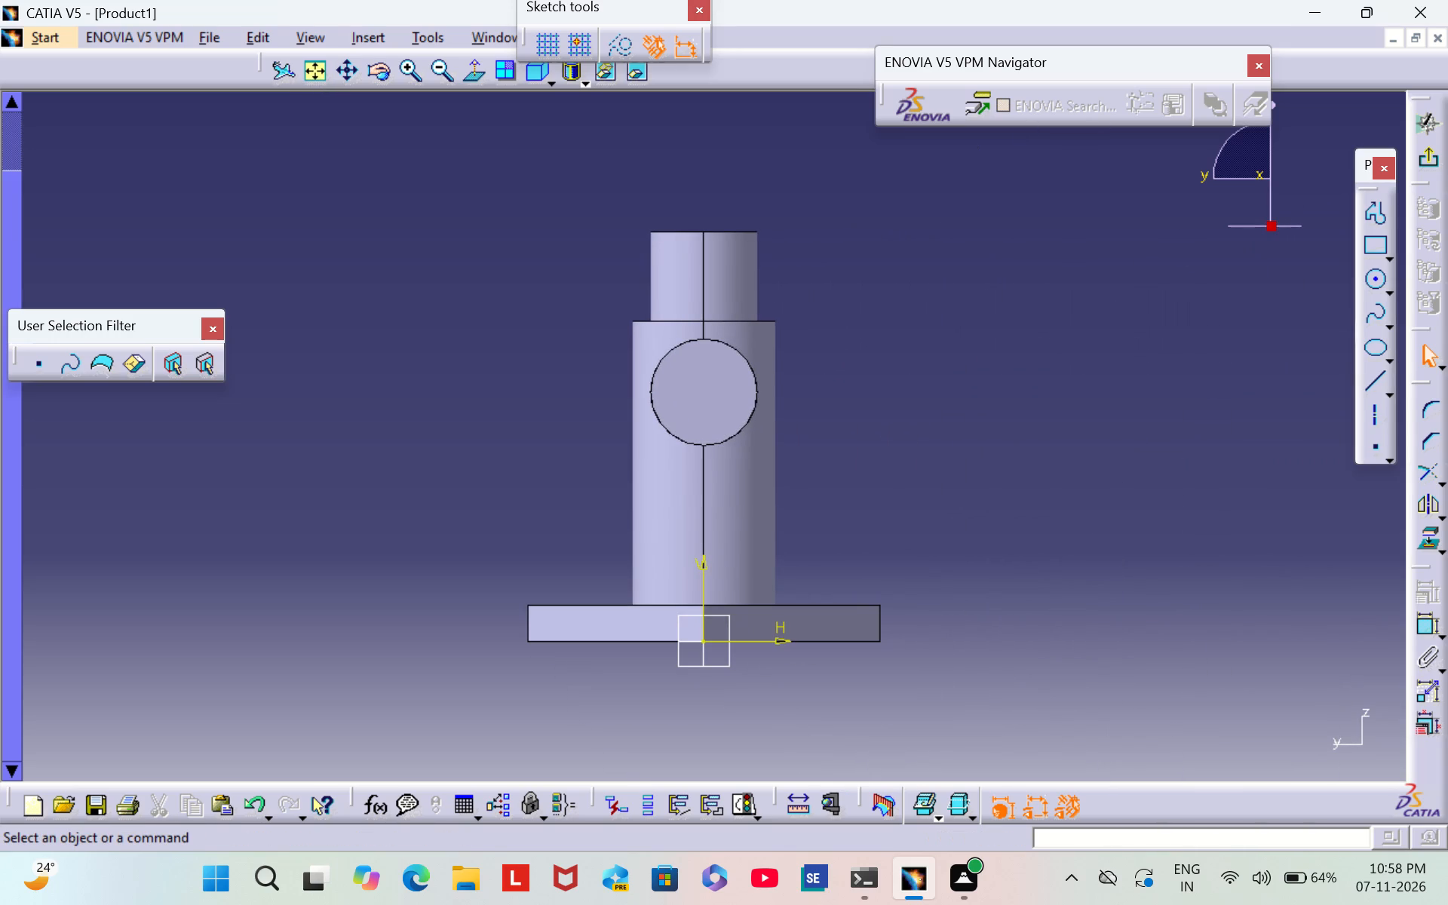
pyautogui.click(406, 73)
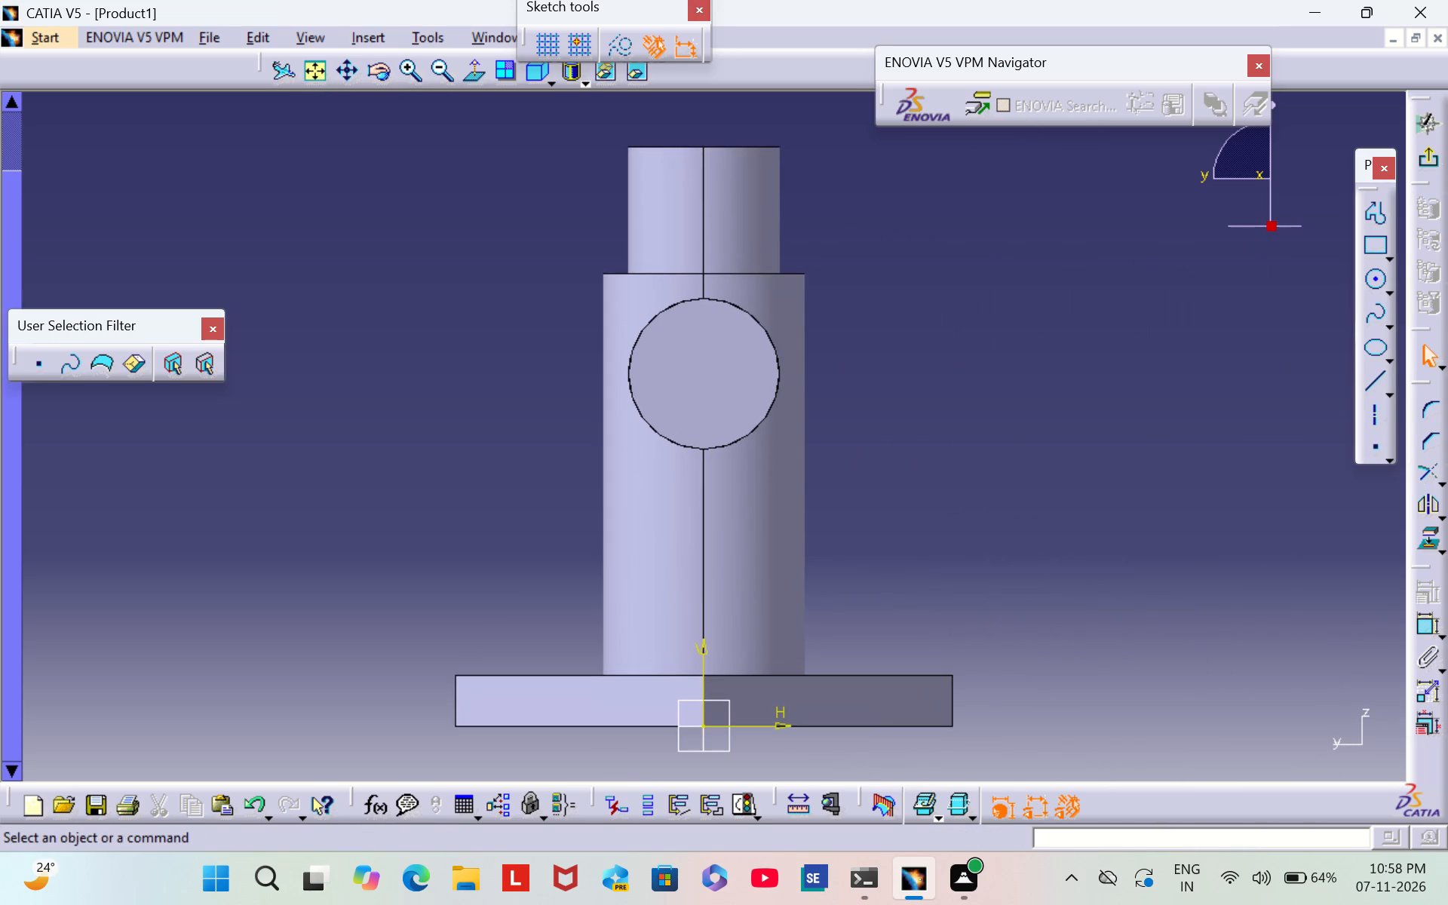
pyautogui.click(1373, 281)
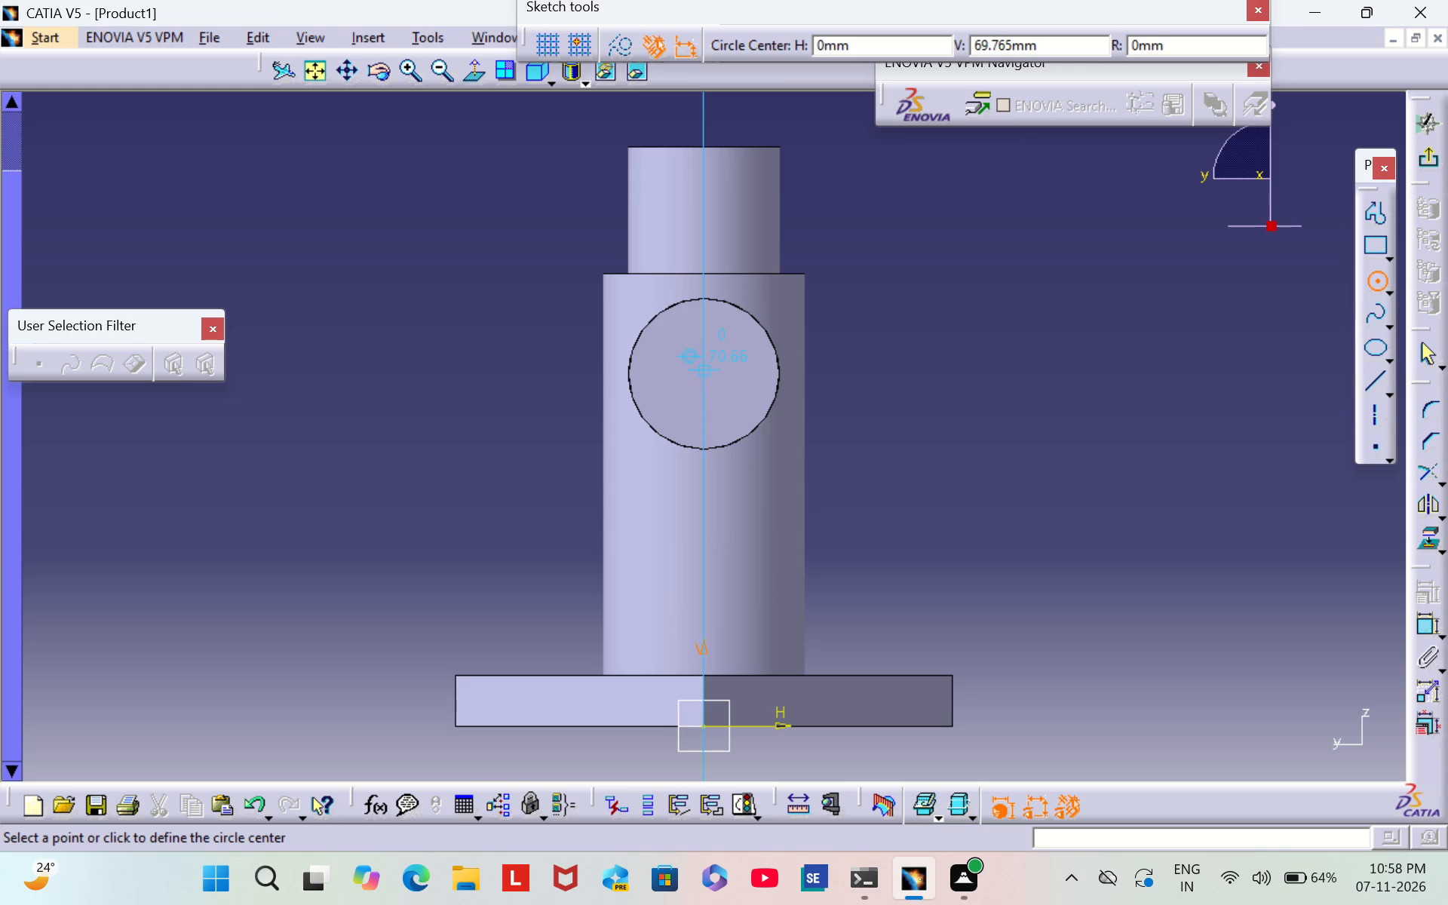
pyautogui.click(701, 374)
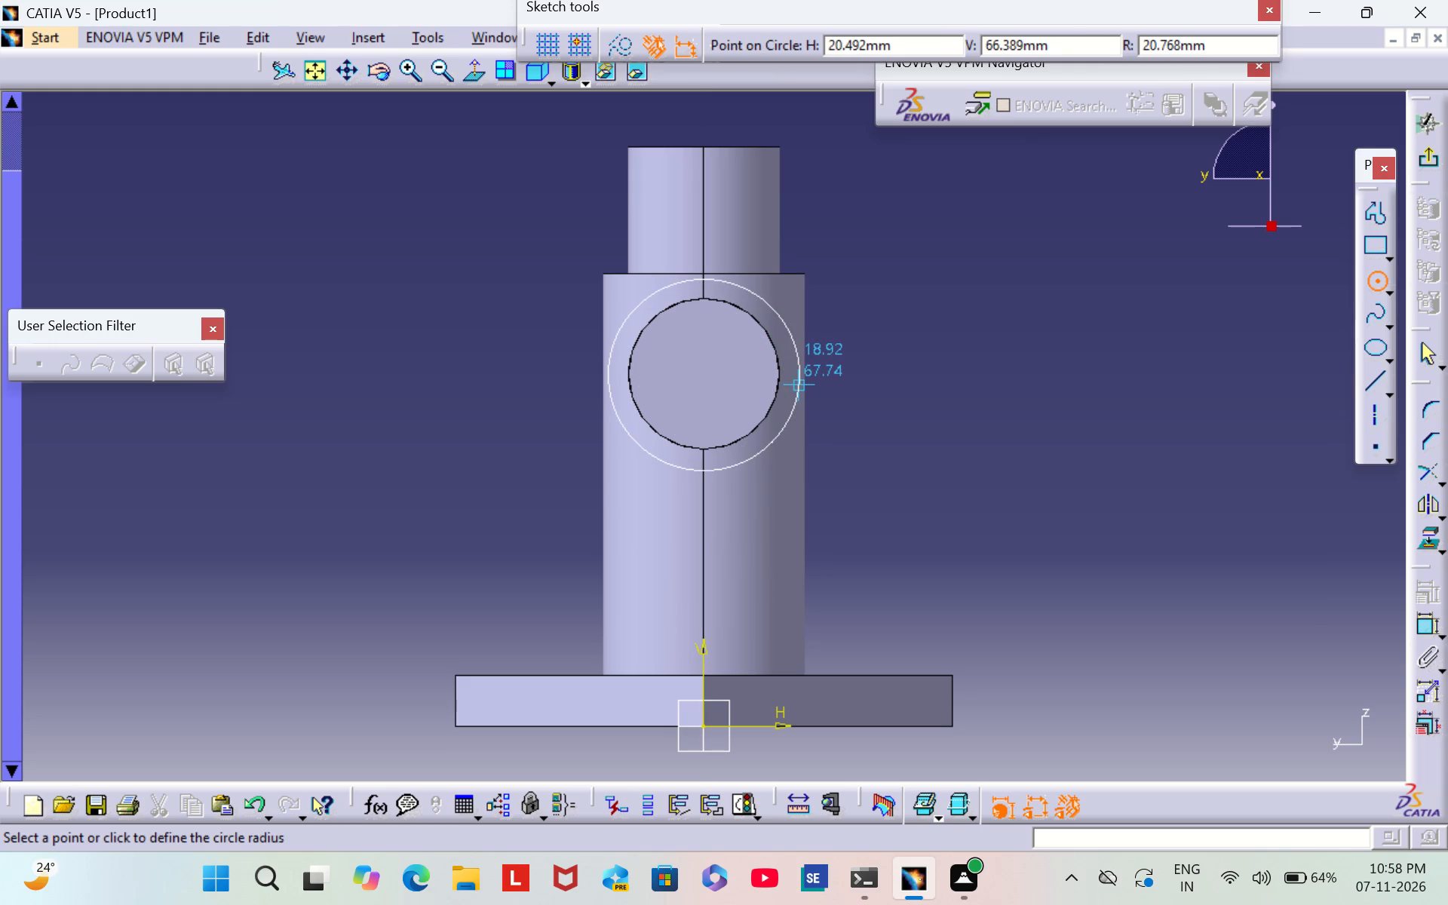
pyautogui.click(836, 403)
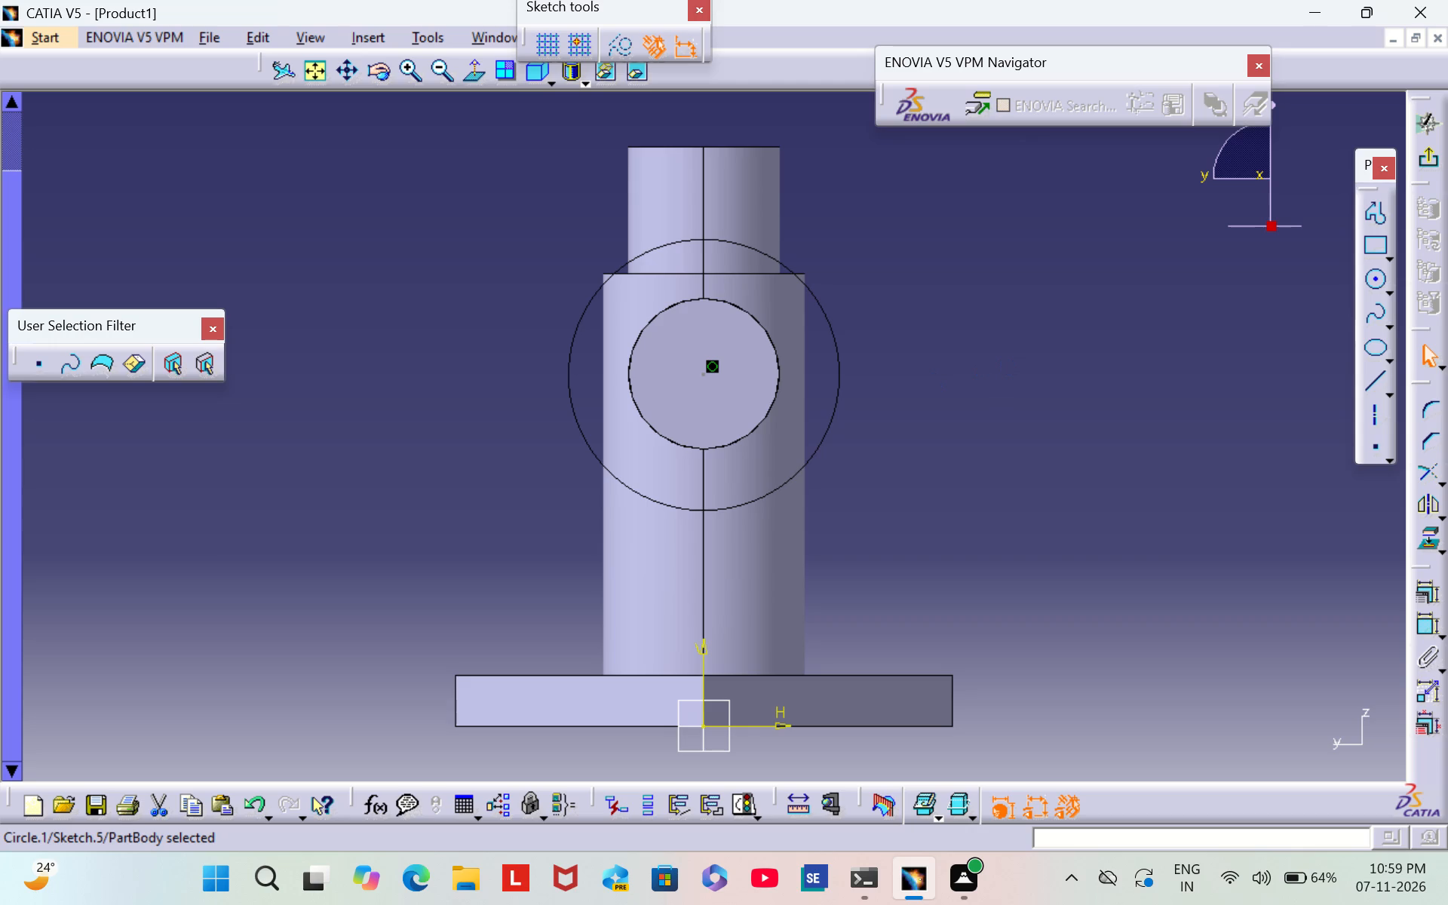
# Constrain the new circle to be concentric with the circular edge of the side cylinder's end face.
pyautogui.doubleClick(1419, 630)
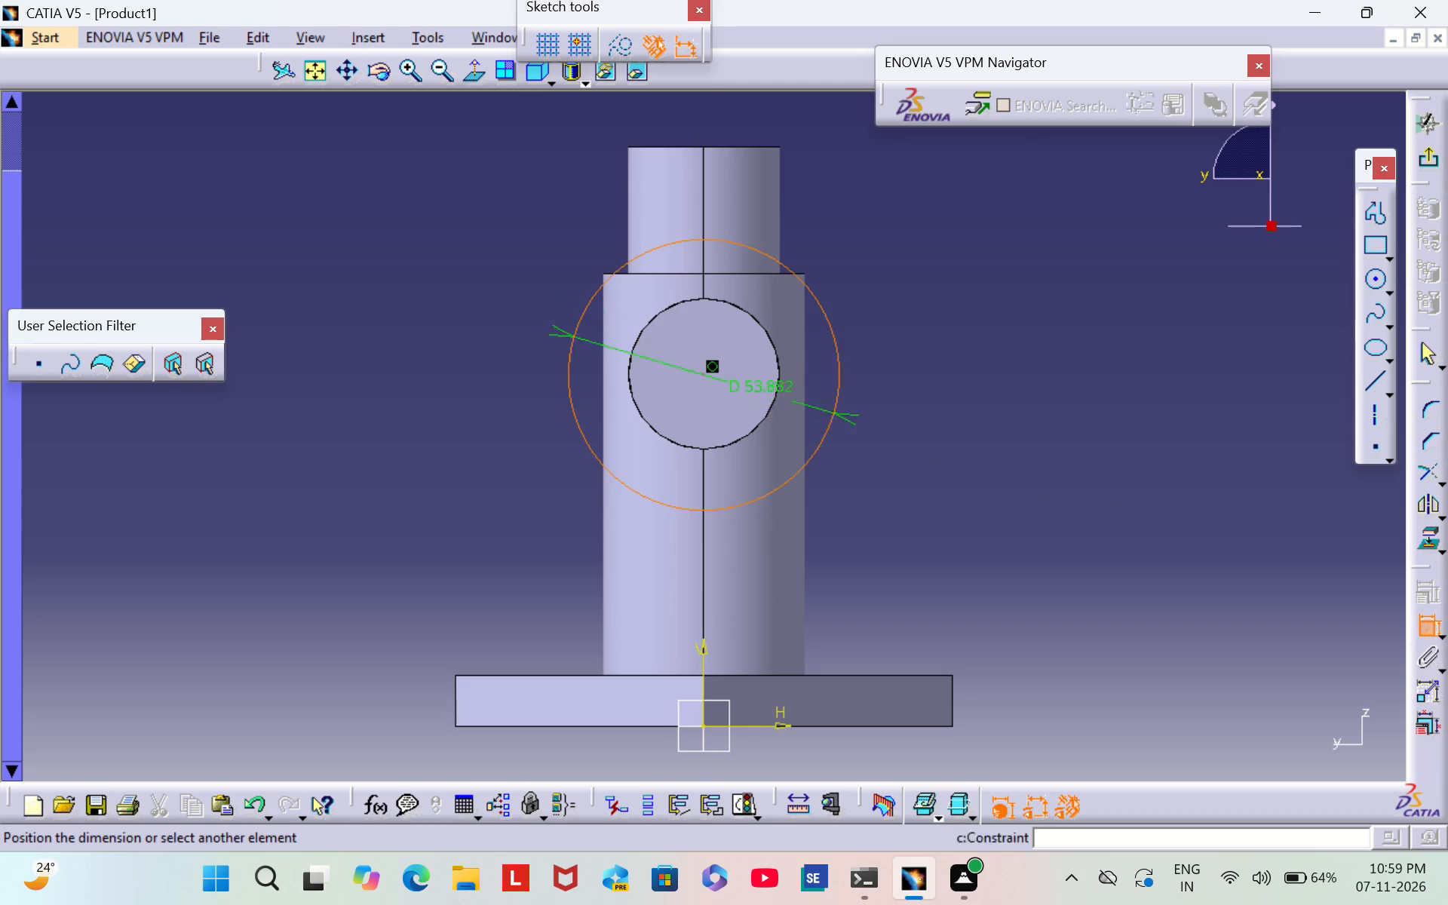
pyautogui.click(782, 386)
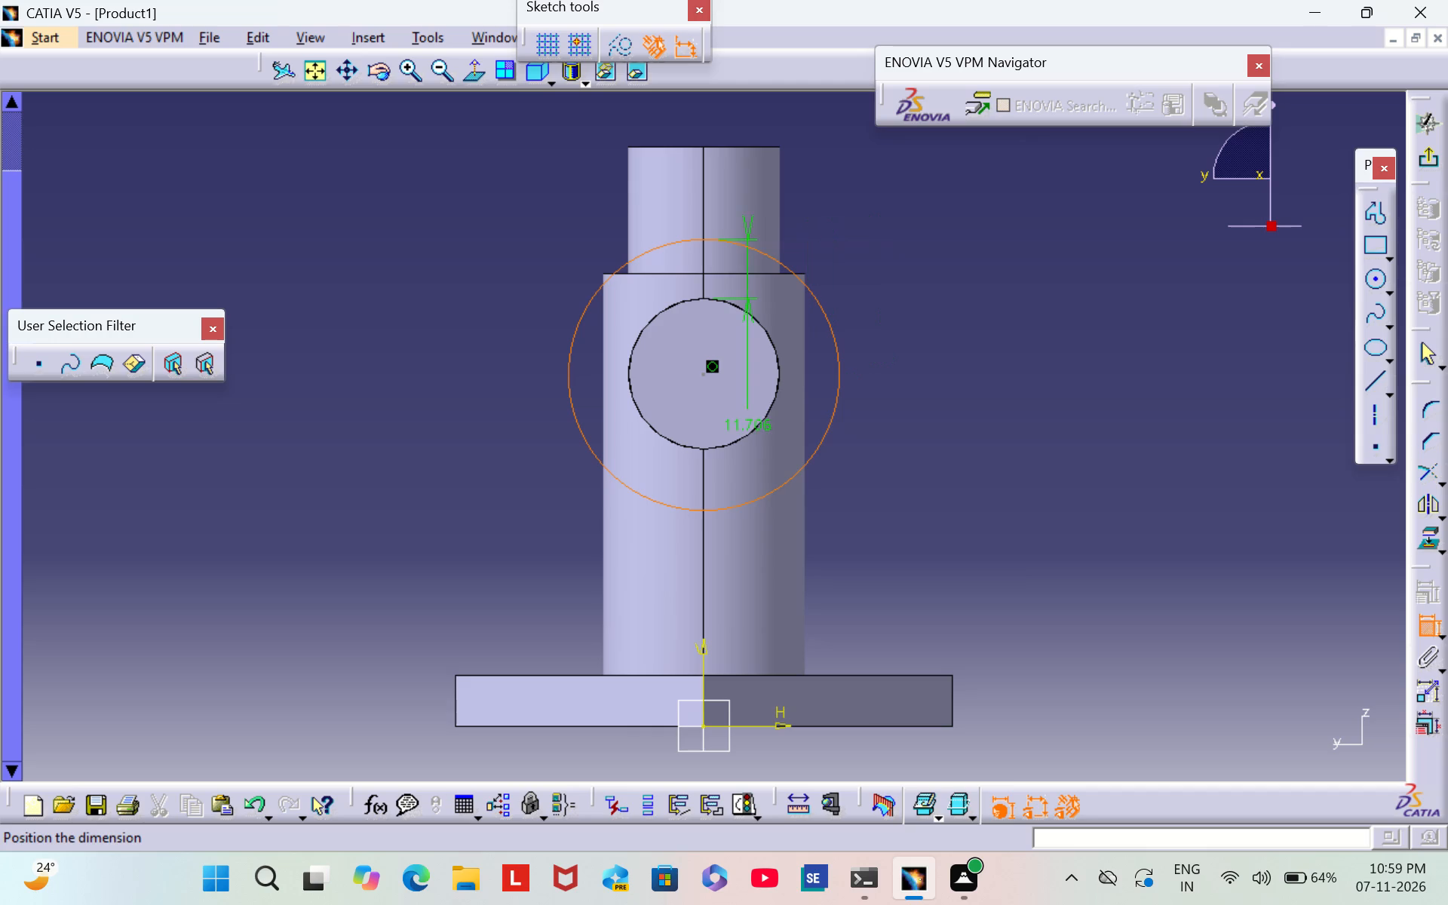
pyautogui.rightClick(745, 417)
pyautogui.click(920, 688)
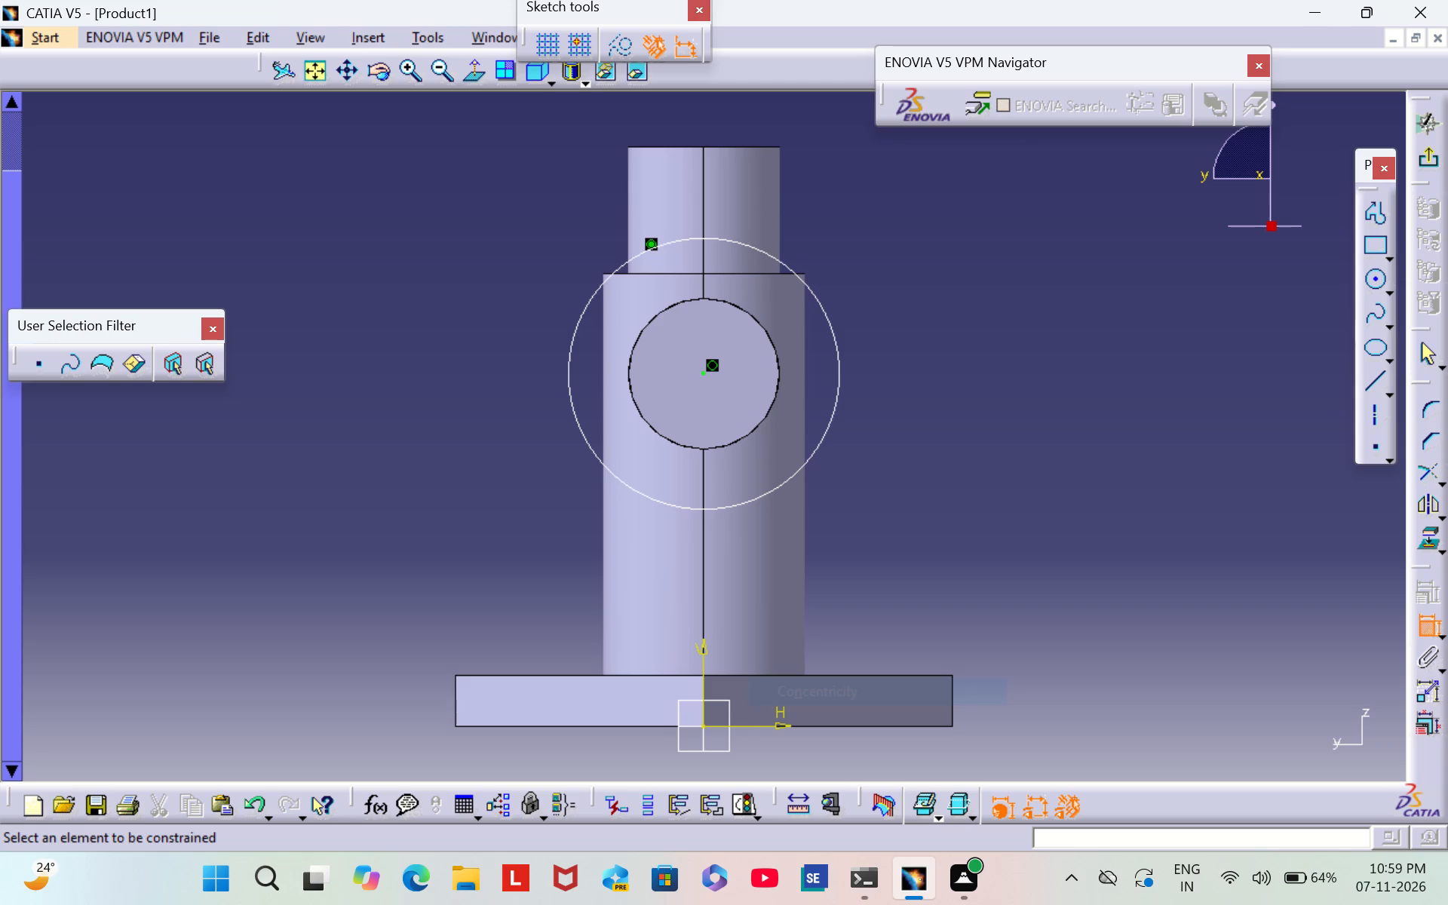
# Dimension the new circle's diameter, placing the text outside the circle, and set it to 80 mm.
pyautogui.click(830, 430)
pyautogui.click(971, 337)
pyautogui.doubleClick(977, 333)
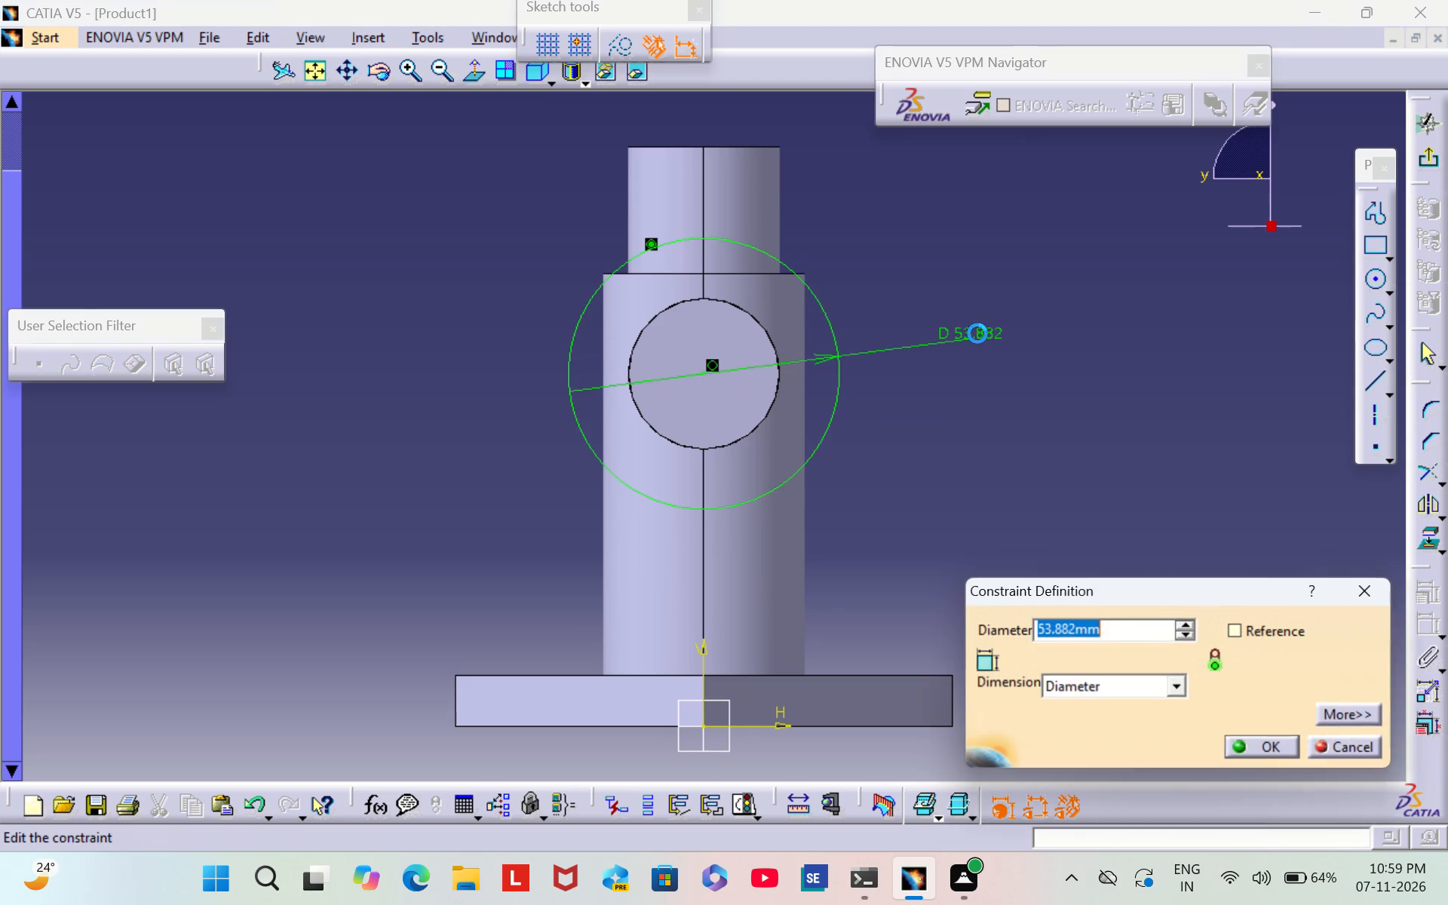
pyautogui.press('BackSpace')
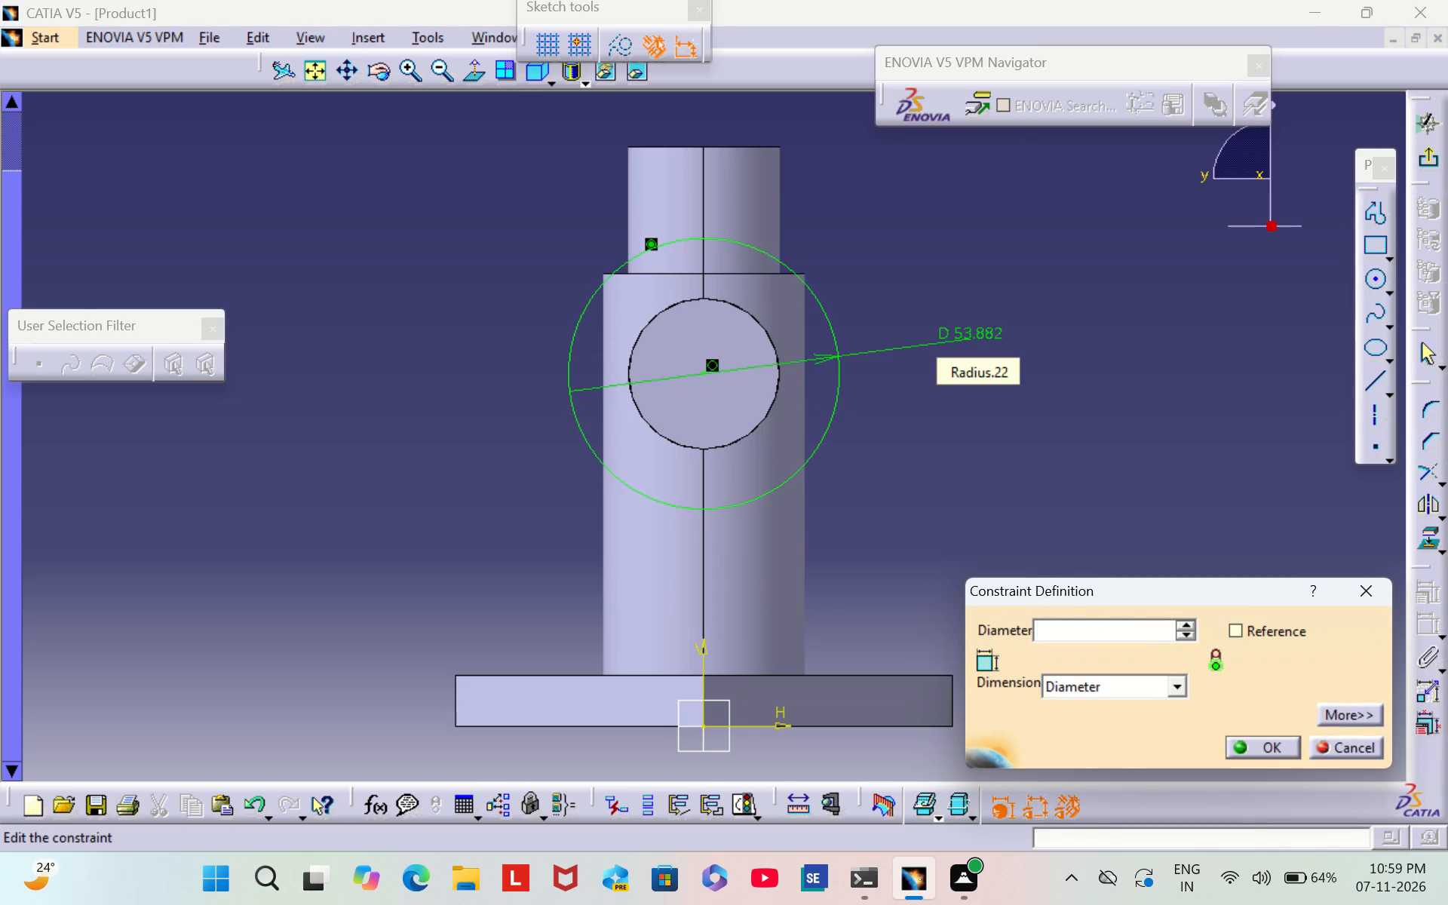
pyautogui.write('80')
pyautogui.press('Return')
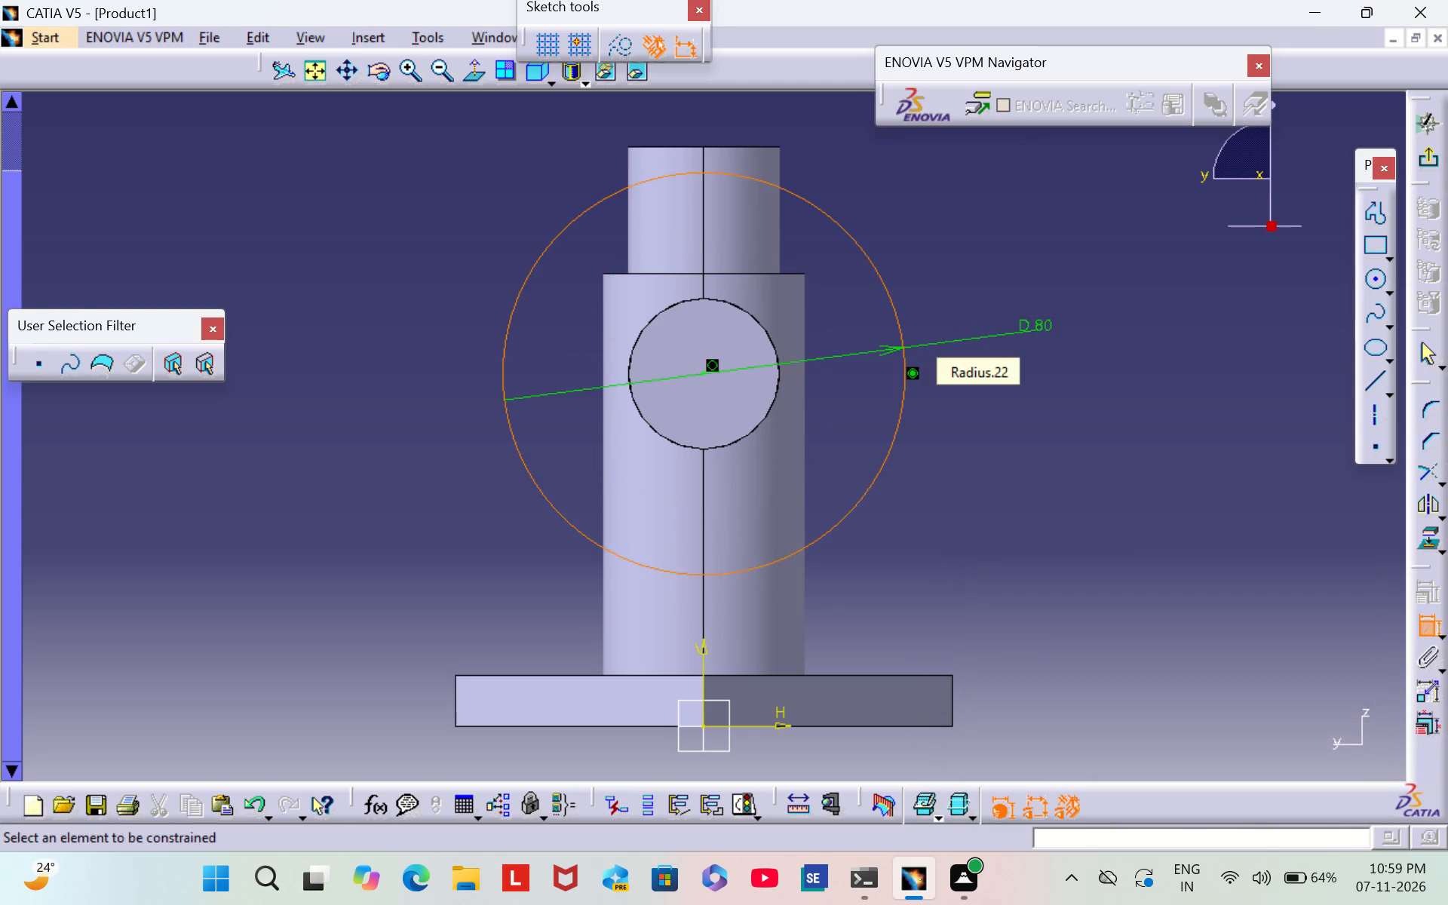
pyautogui.click(1018, 388)
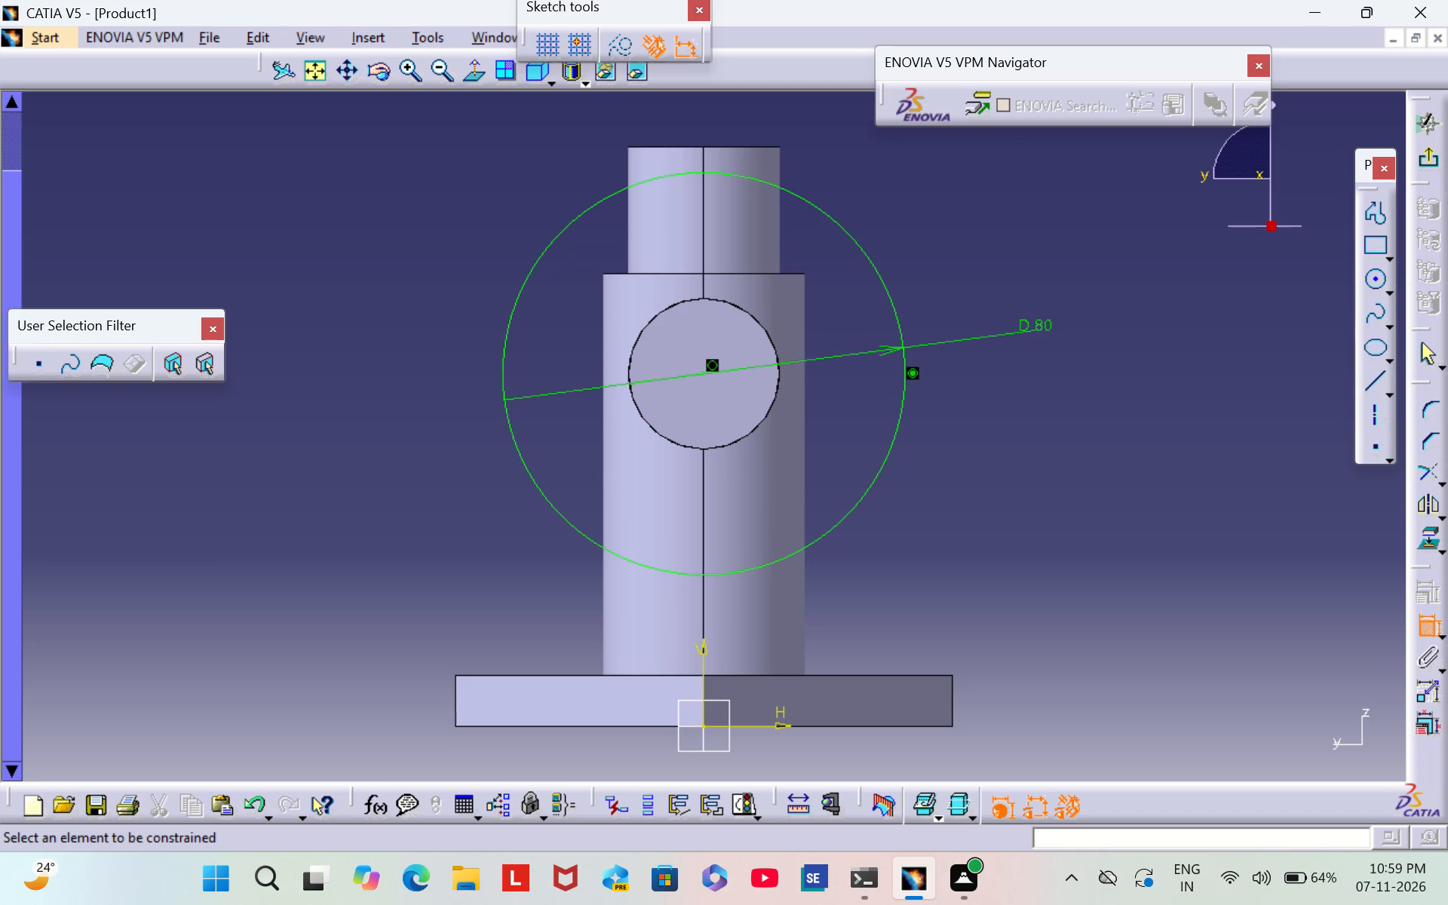
# Exit the sketch and extrude the 80 mm circle as a 10 mm pad, reversed towards the column.
pyautogui.click(1428, 164)
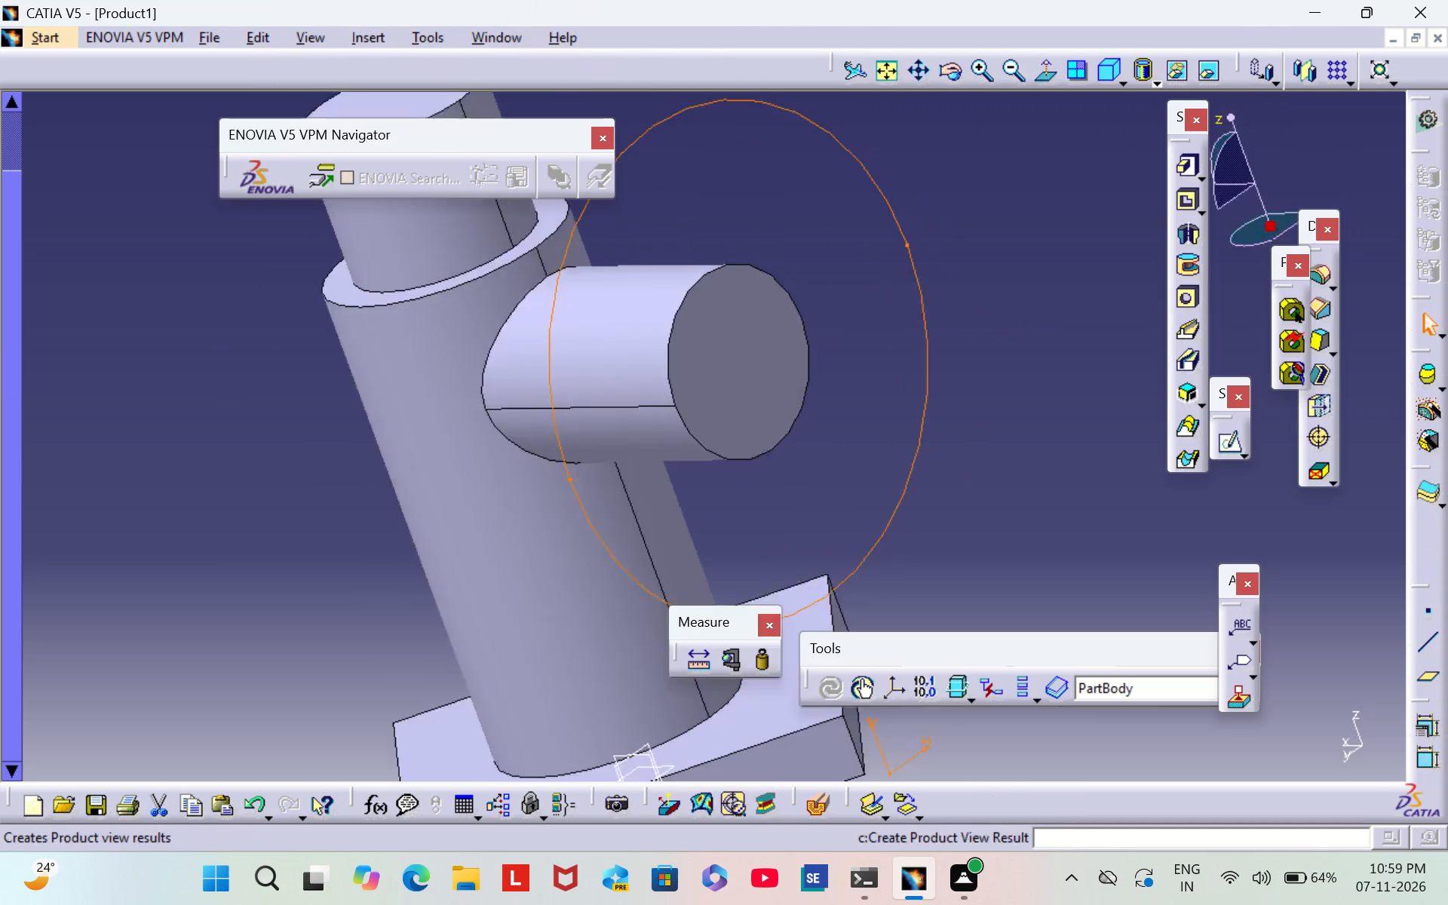
pyautogui.doubleClick(1021, 79)
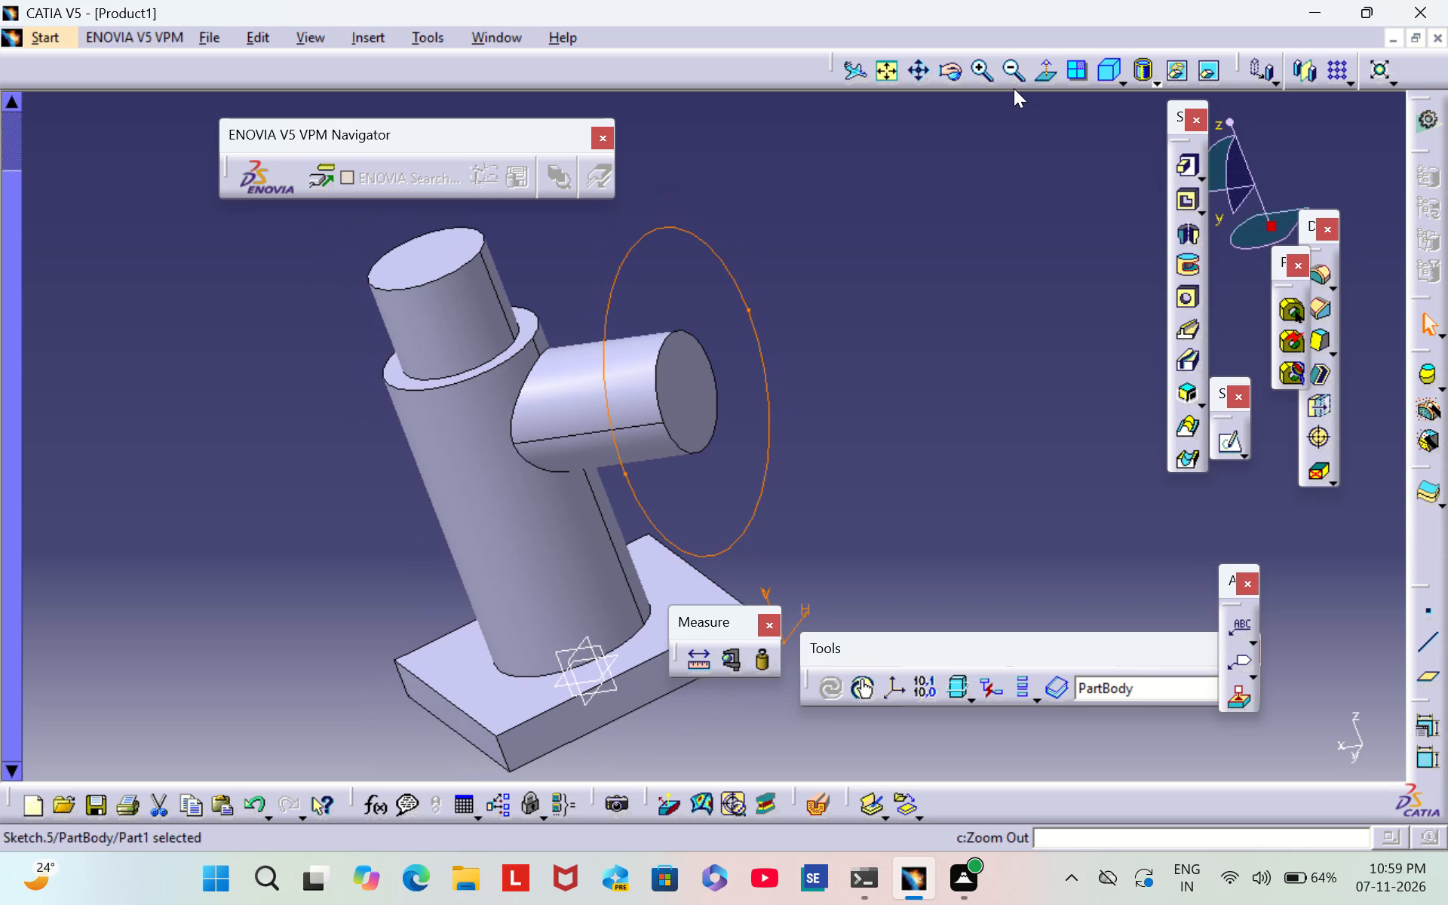
pyautogui.click(1187, 170)
pyautogui.click(1180, 665)
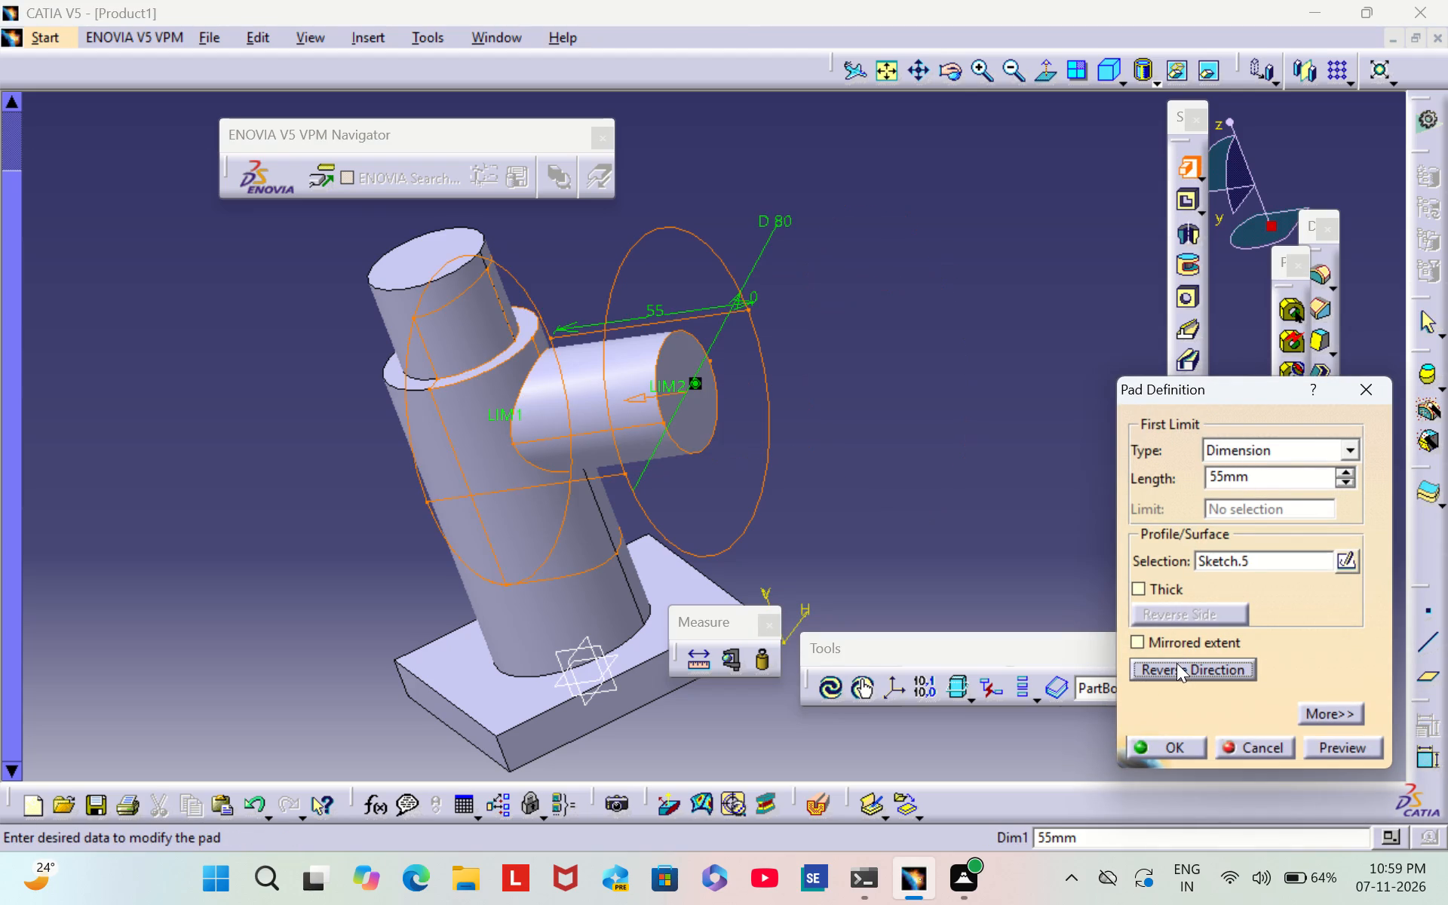
pyautogui.click(1256, 477)
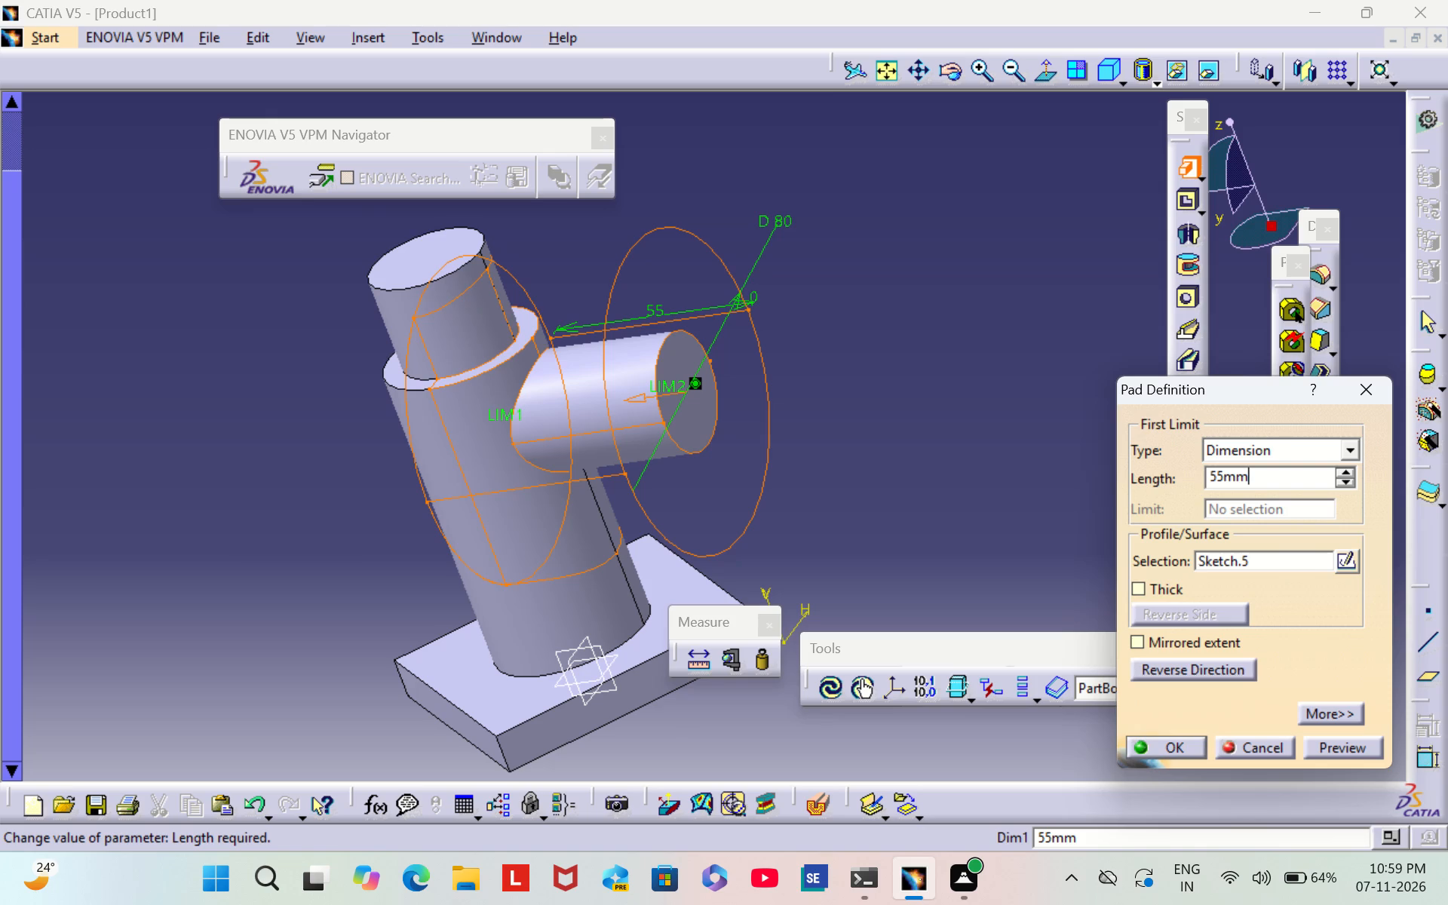
pyautogui.press('BackSpace')
pyautogui.press('BackSpace')
pyautogui.press('BackSpace')
pyautogui.press('BackSpace')
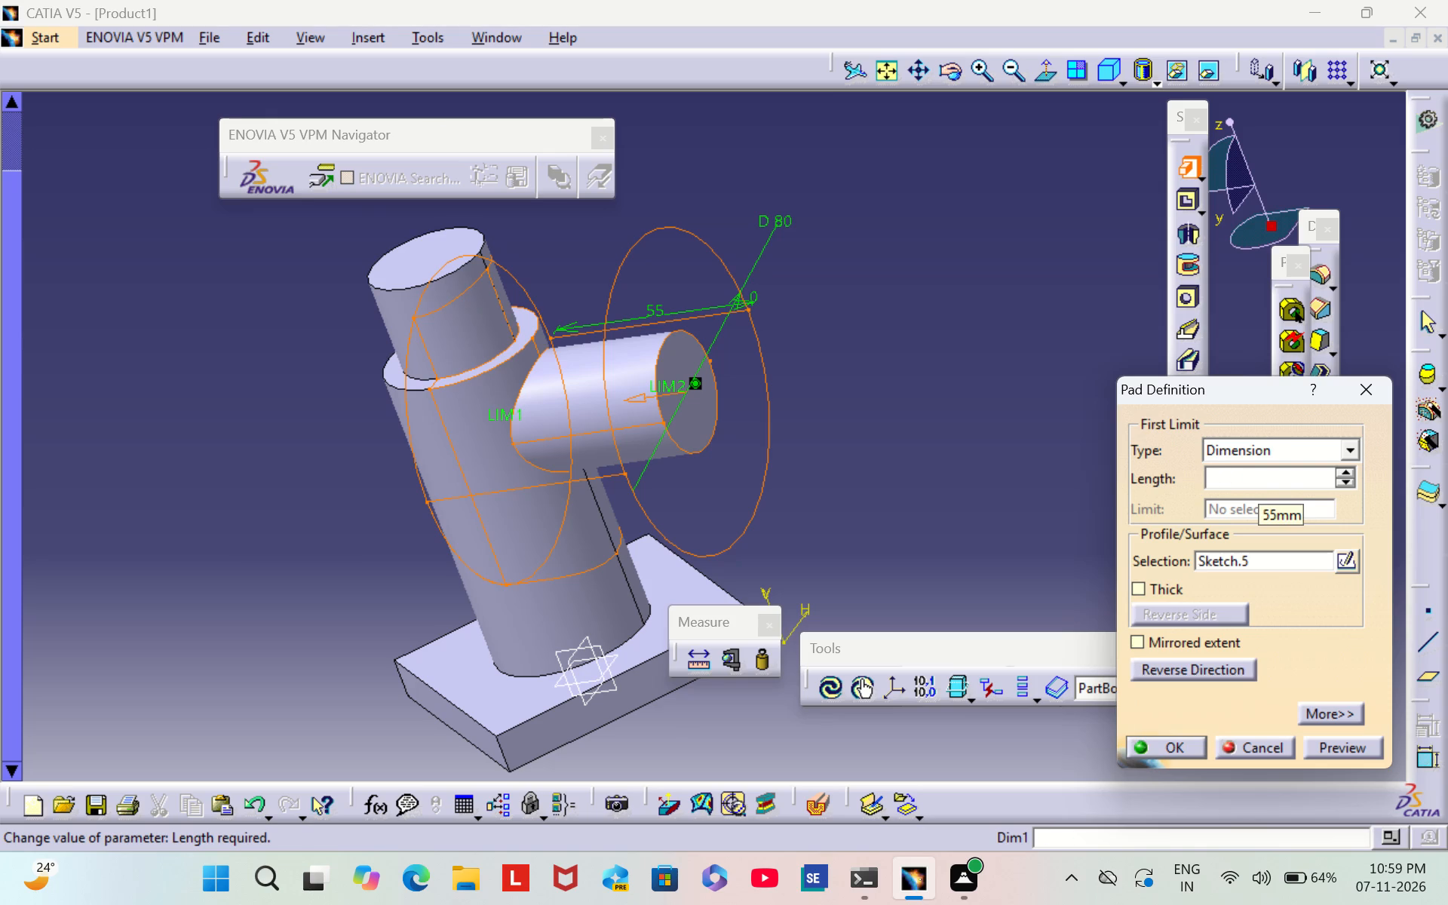
pyautogui.write('10')
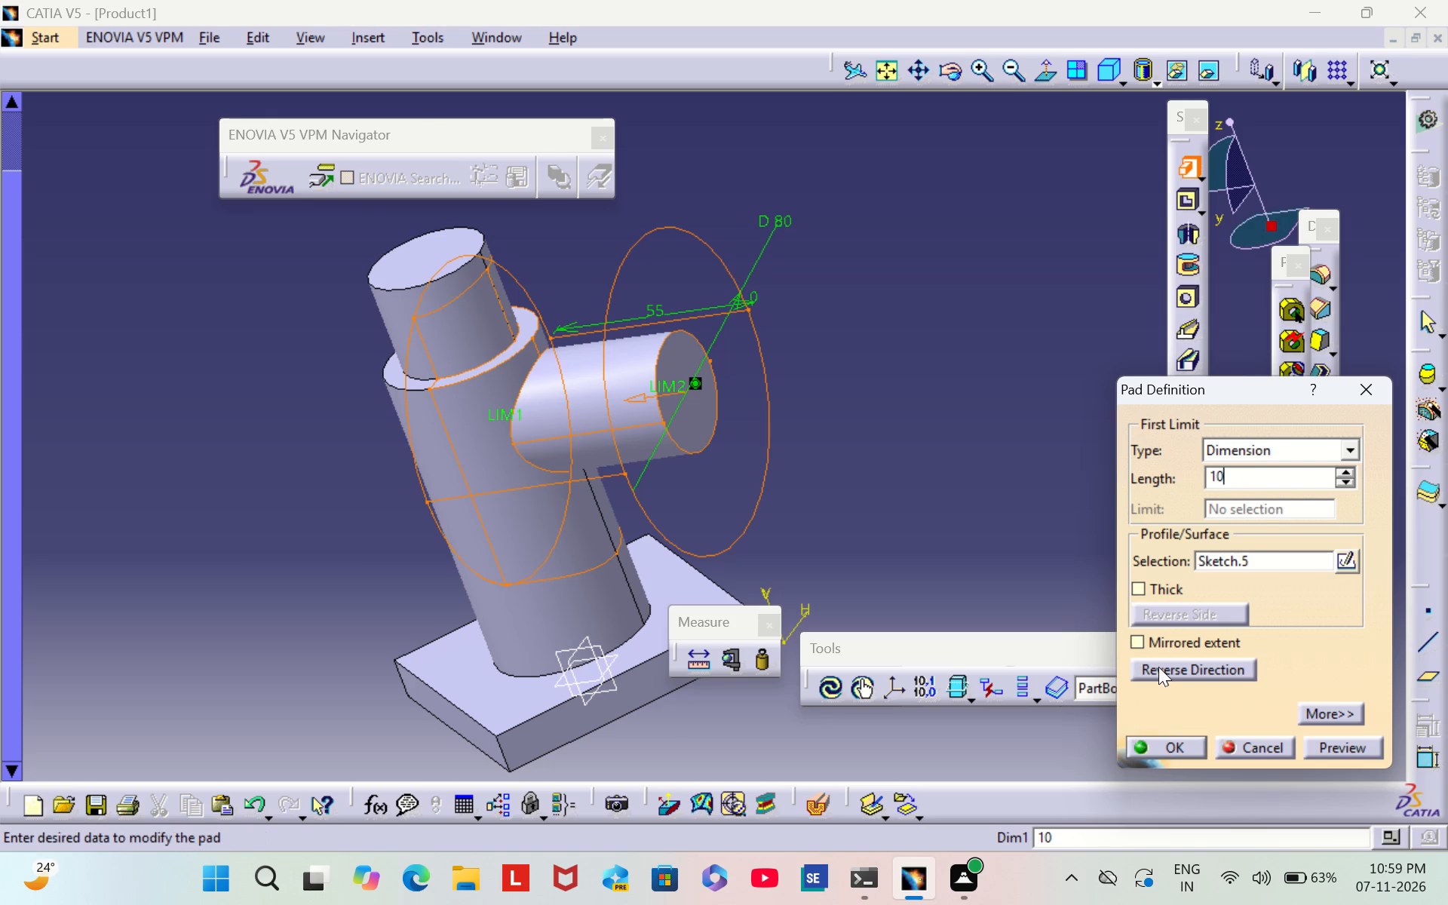
pyautogui.click(1168, 753)
pyautogui.click(1049, 498)
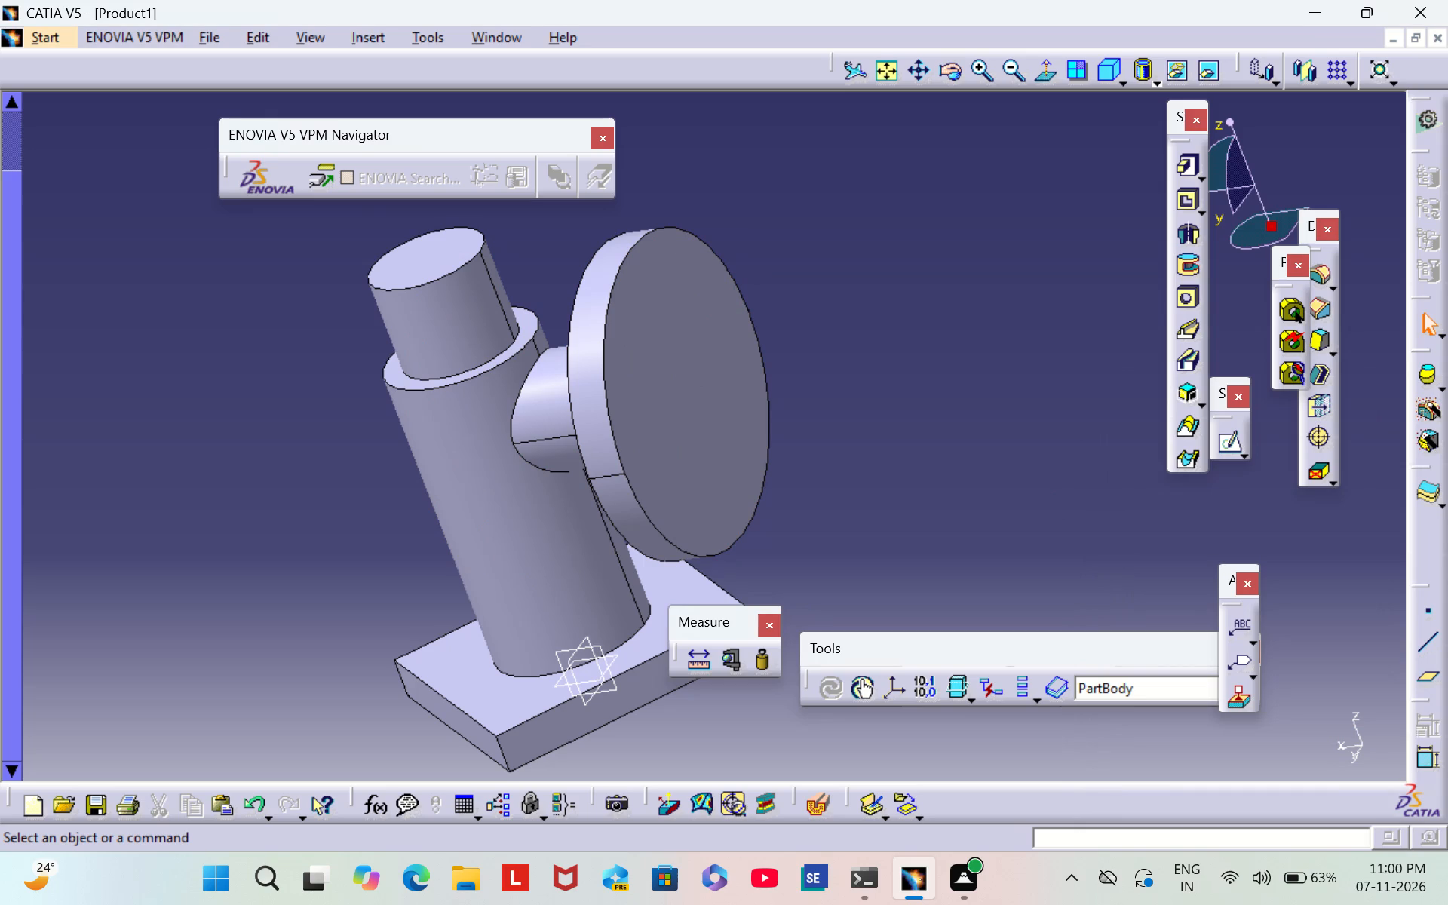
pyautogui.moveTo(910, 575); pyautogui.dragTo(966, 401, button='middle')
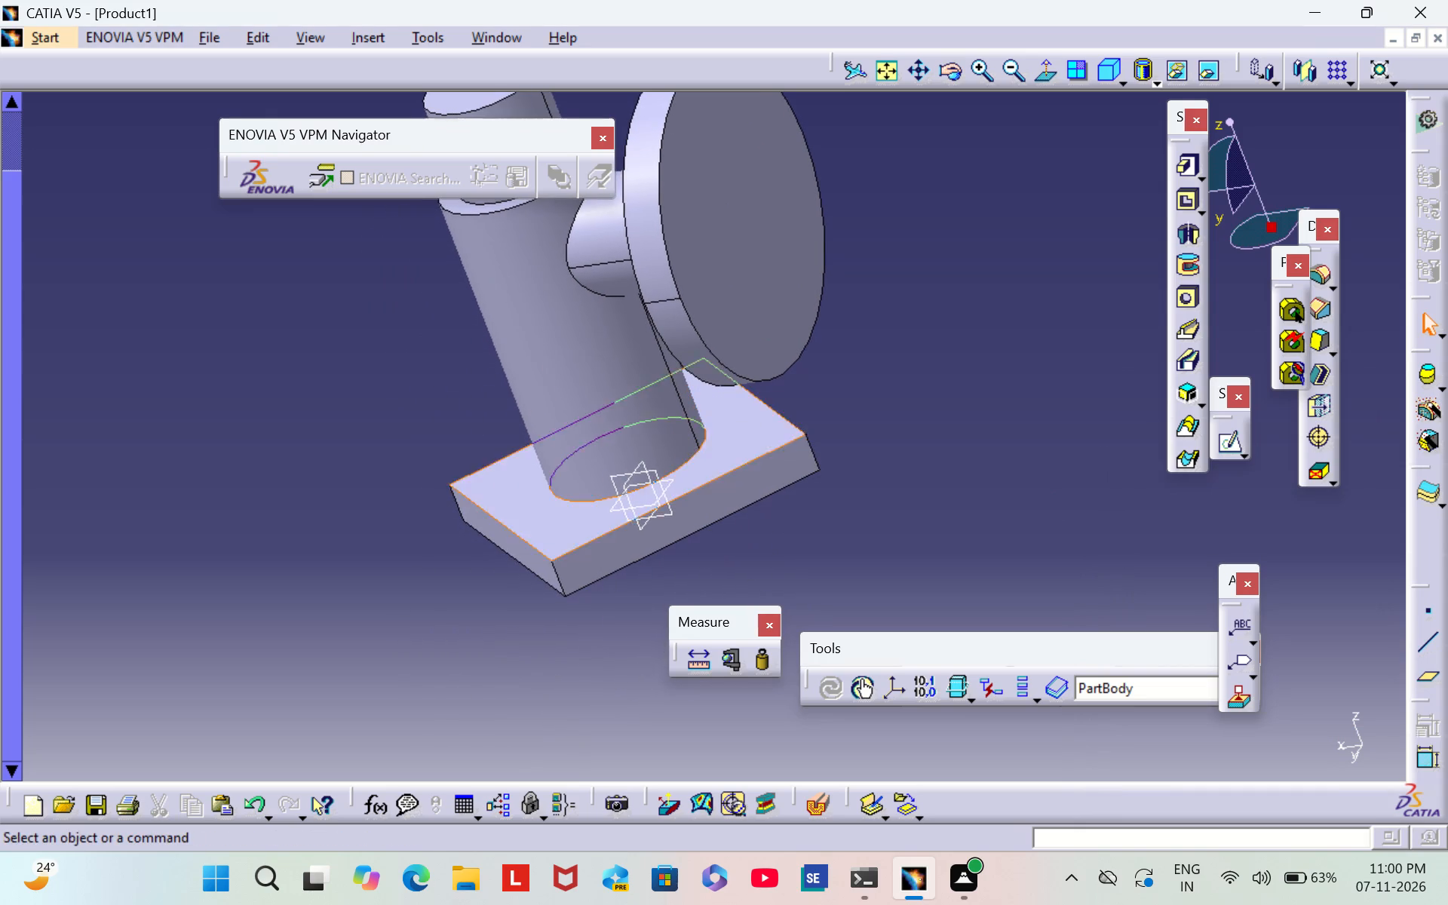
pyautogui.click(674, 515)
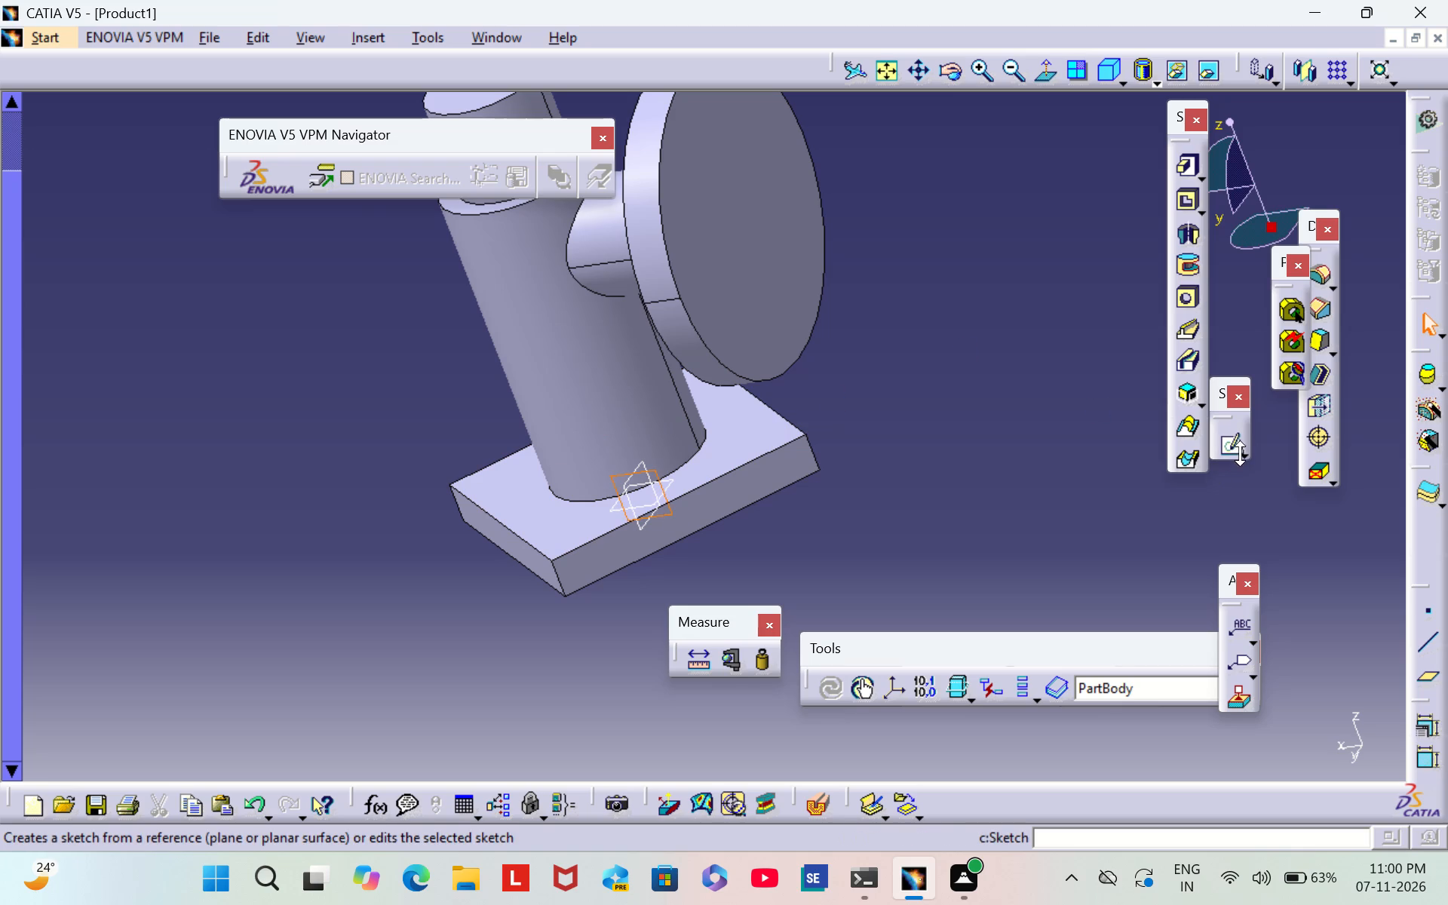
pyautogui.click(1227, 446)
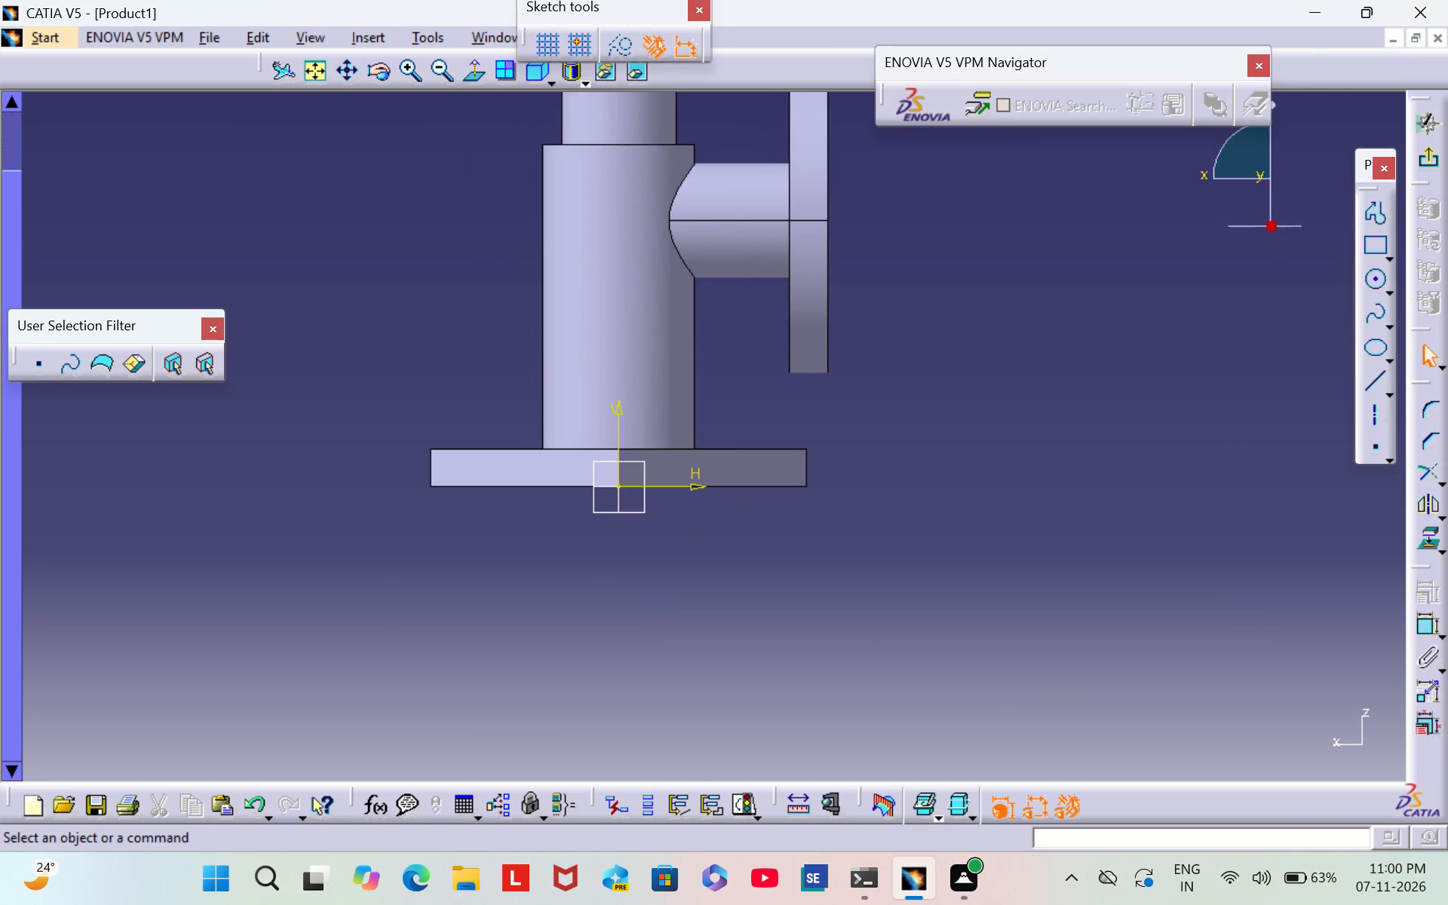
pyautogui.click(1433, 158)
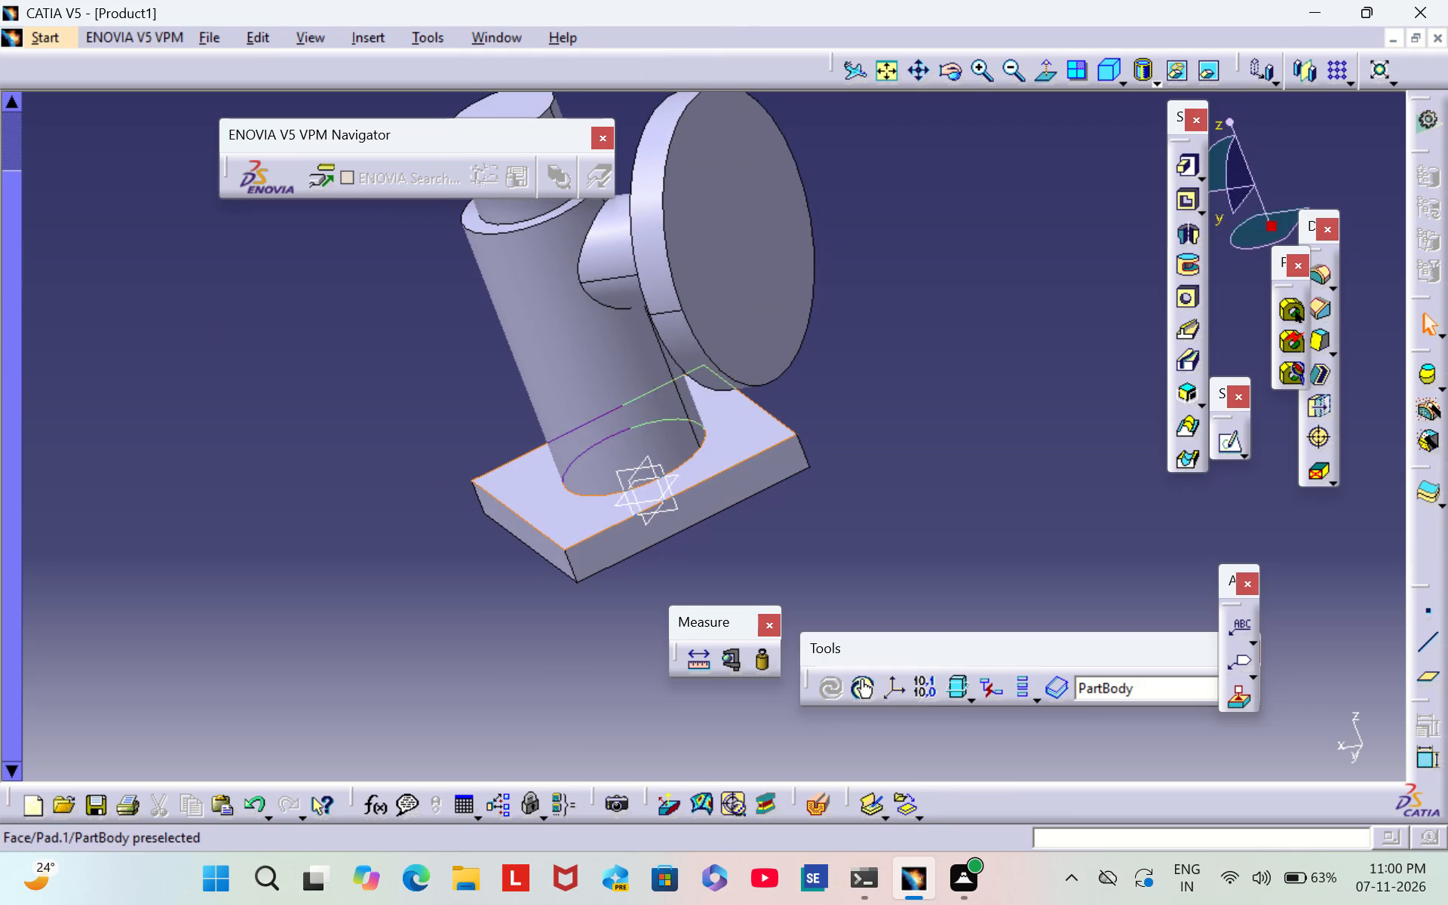
# Open a sketch on the yz plane and draw a circle about 35 mm in diameter, centred on the vertical axis about 64 mm above the origin.
pyautogui.moveTo(355, 648); pyautogui.dragTo(428, 670, button='middle')
pyautogui.scroll(-1, 356, 646)
pyautogui.moveTo(356, 646); pyautogui.dragTo(428, 670, button='right')
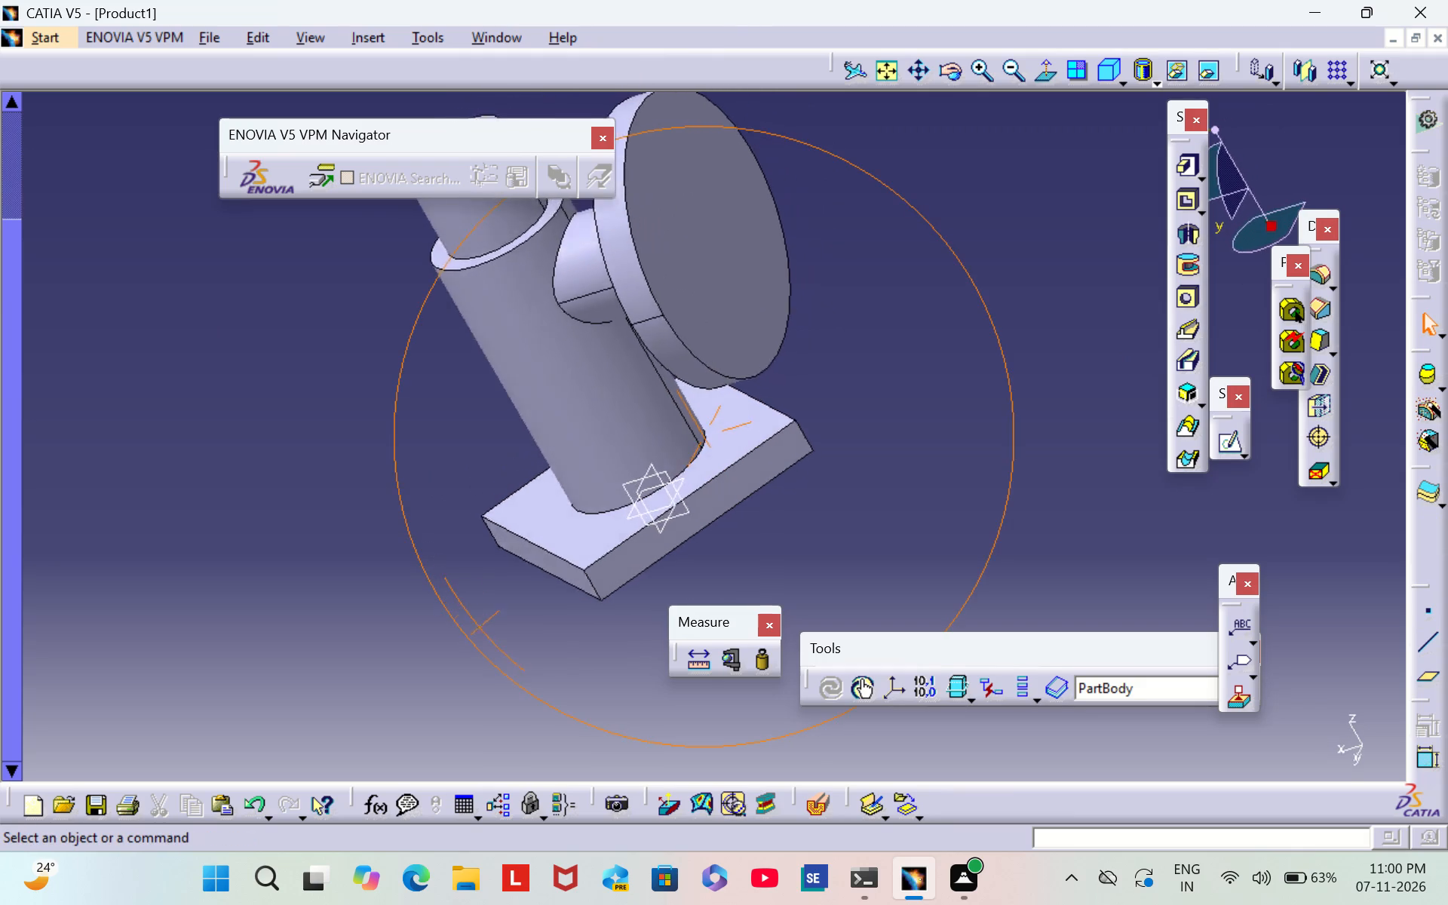
pyautogui.moveTo(428, 670); pyautogui.dragTo(508, 624, button='middle')
pyautogui.moveTo(428, 670); pyautogui.dragTo(508, 624, button='right')
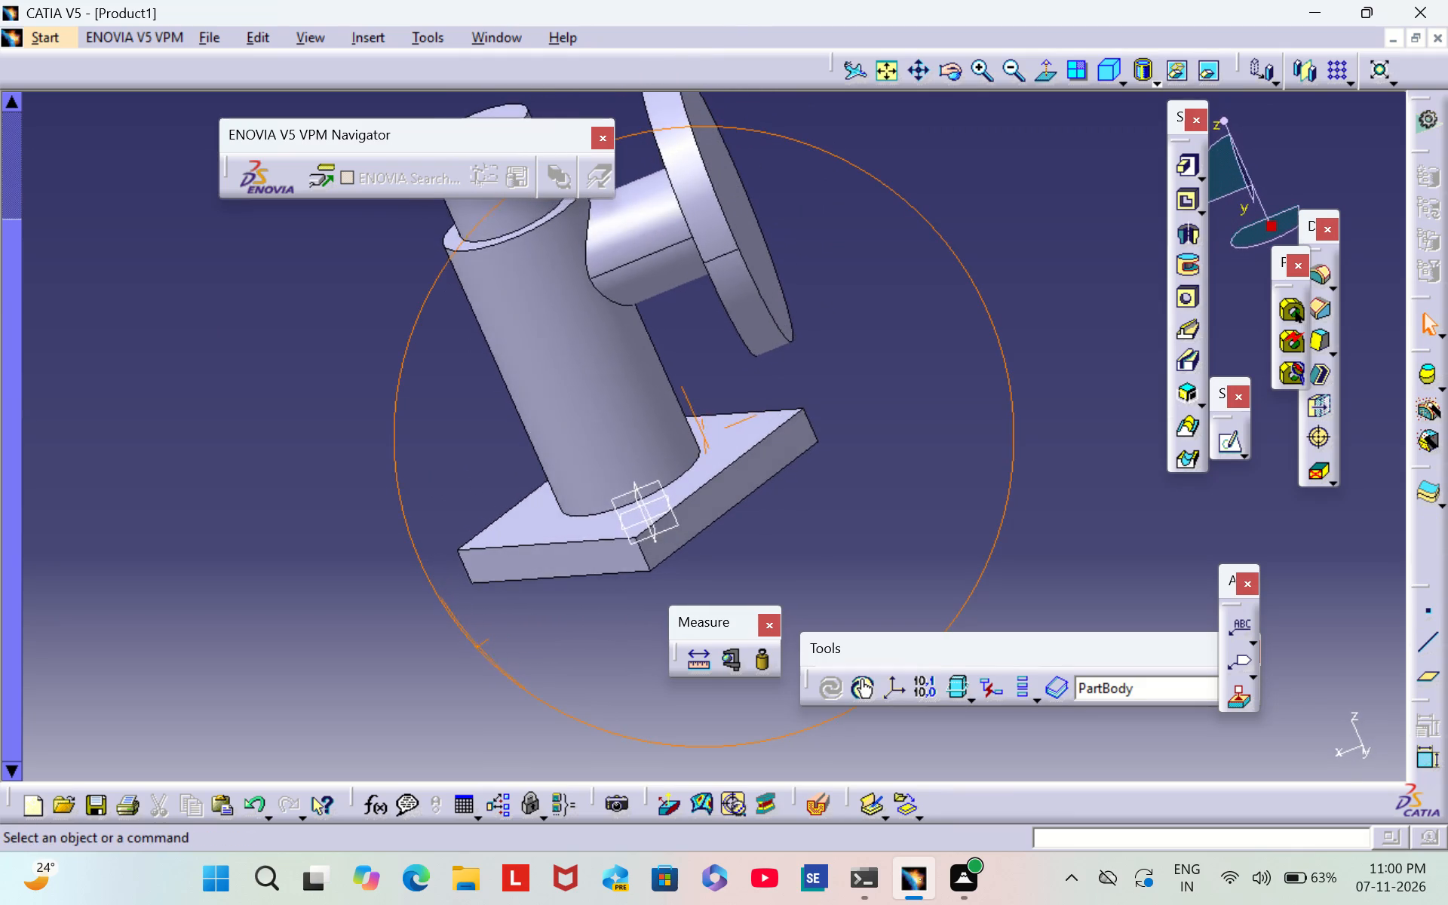
pyautogui.moveTo(508, 624); pyautogui.dragTo(536, 621, button='middle')
pyautogui.moveTo(508, 624); pyautogui.dragTo(536, 621, button='right')
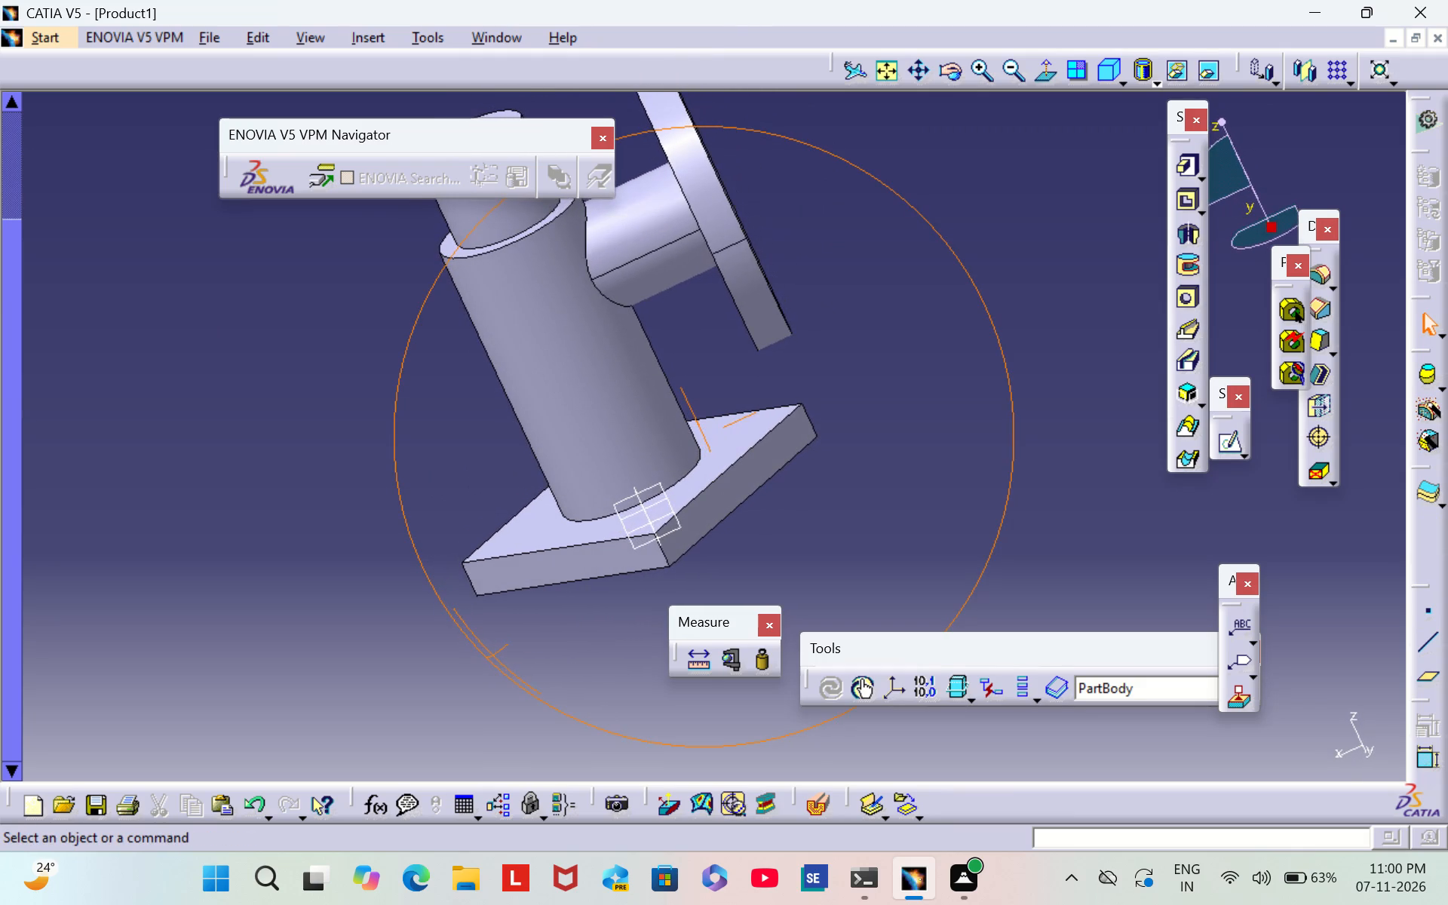
pyautogui.moveTo(536, 621); pyautogui.dragTo(543, 620, button='right')
pyautogui.moveTo(536, 621); pyautogui.dragTo(543, 620, button='middle')
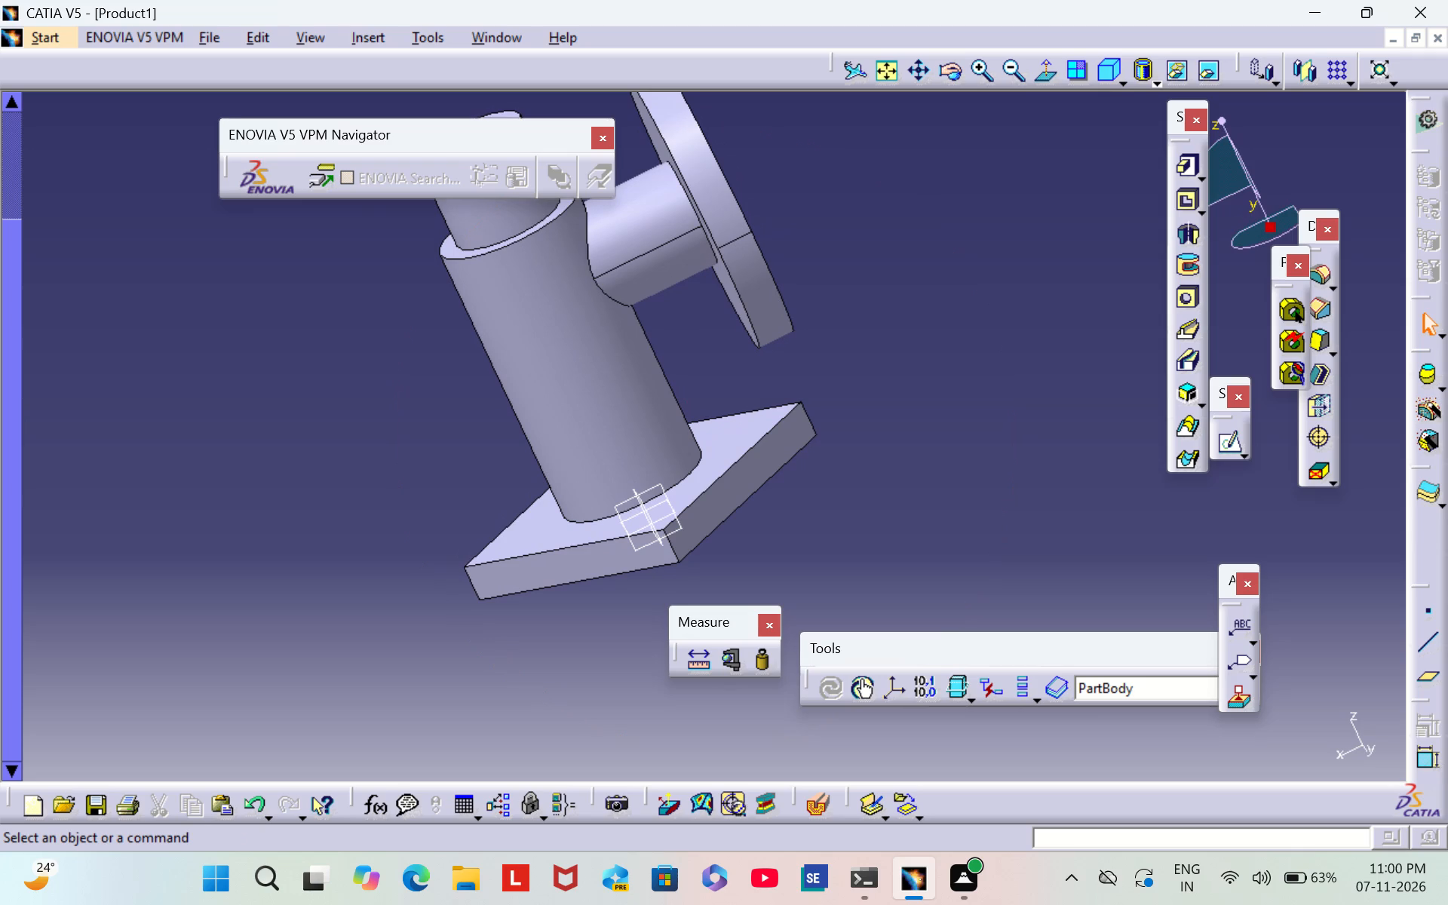
pyautogui.click(647, 517)
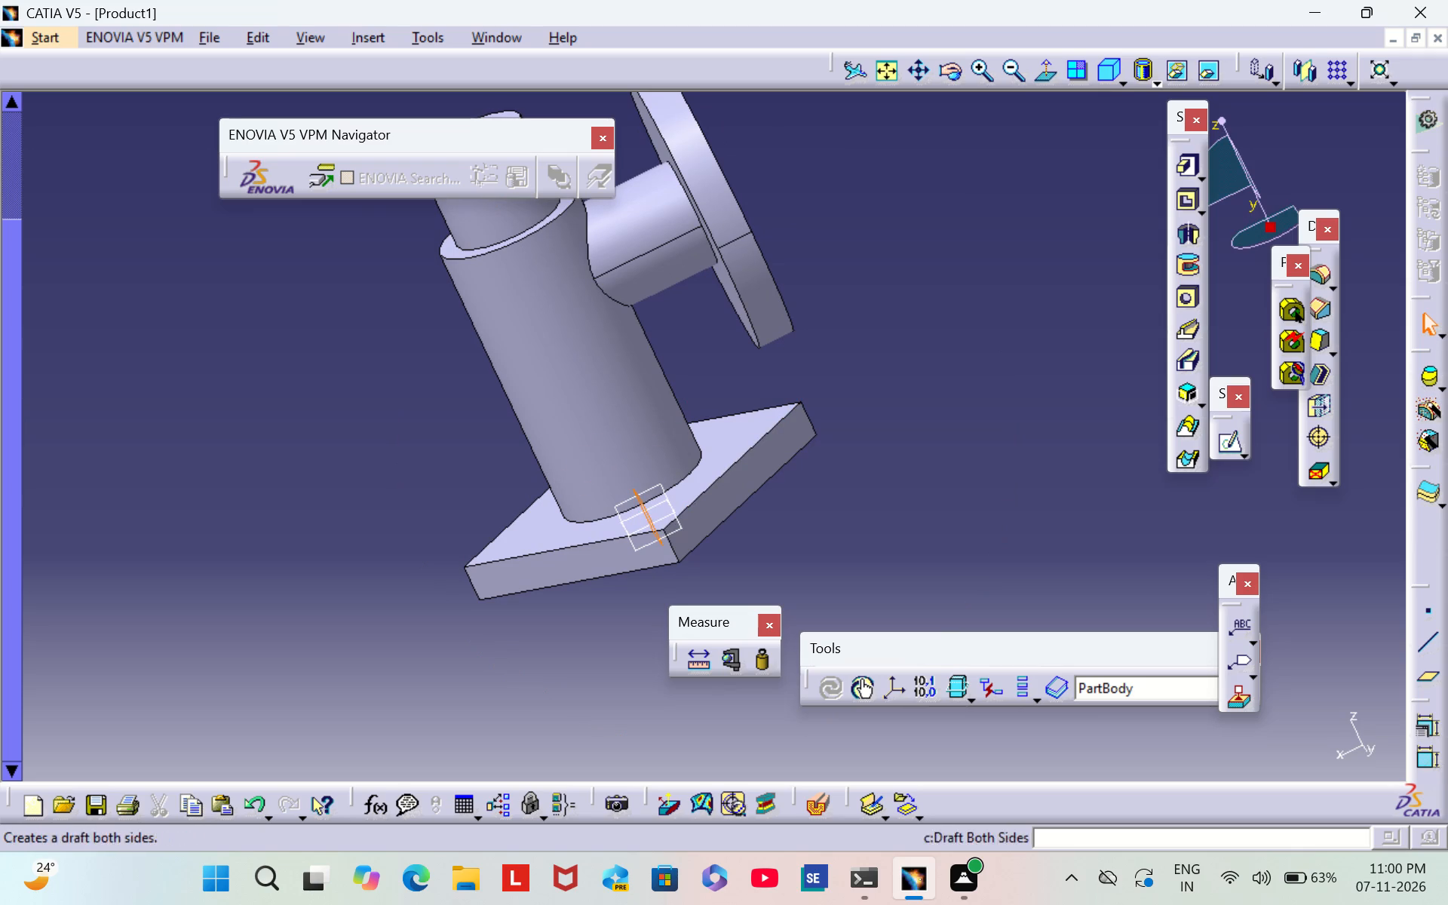
pyautogui.click(1226, 444)
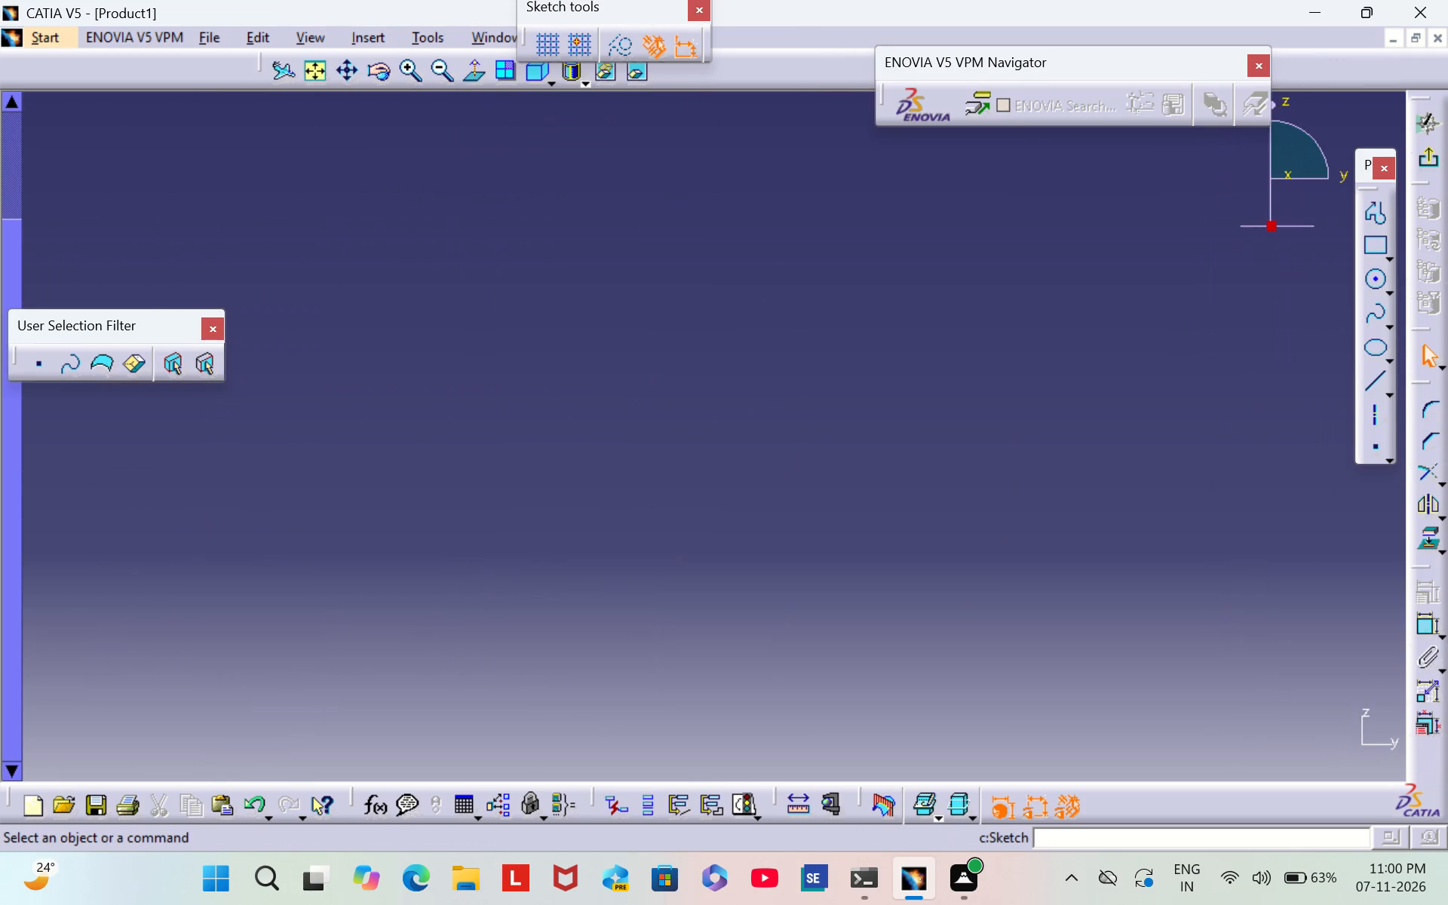
pyautogui.click(314, 77)
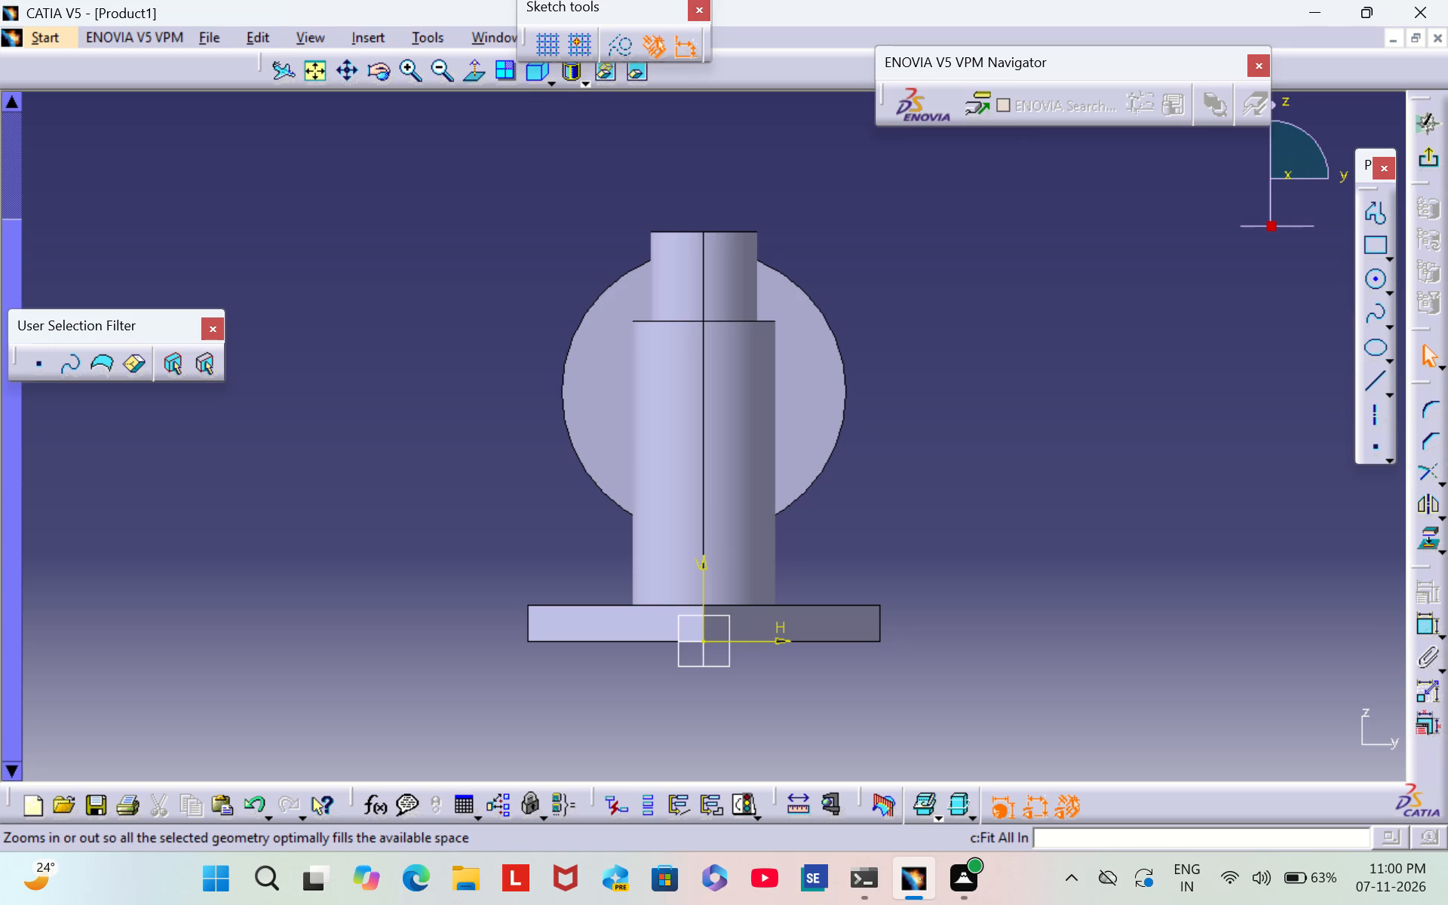
pyautogui.click(1370, 279)
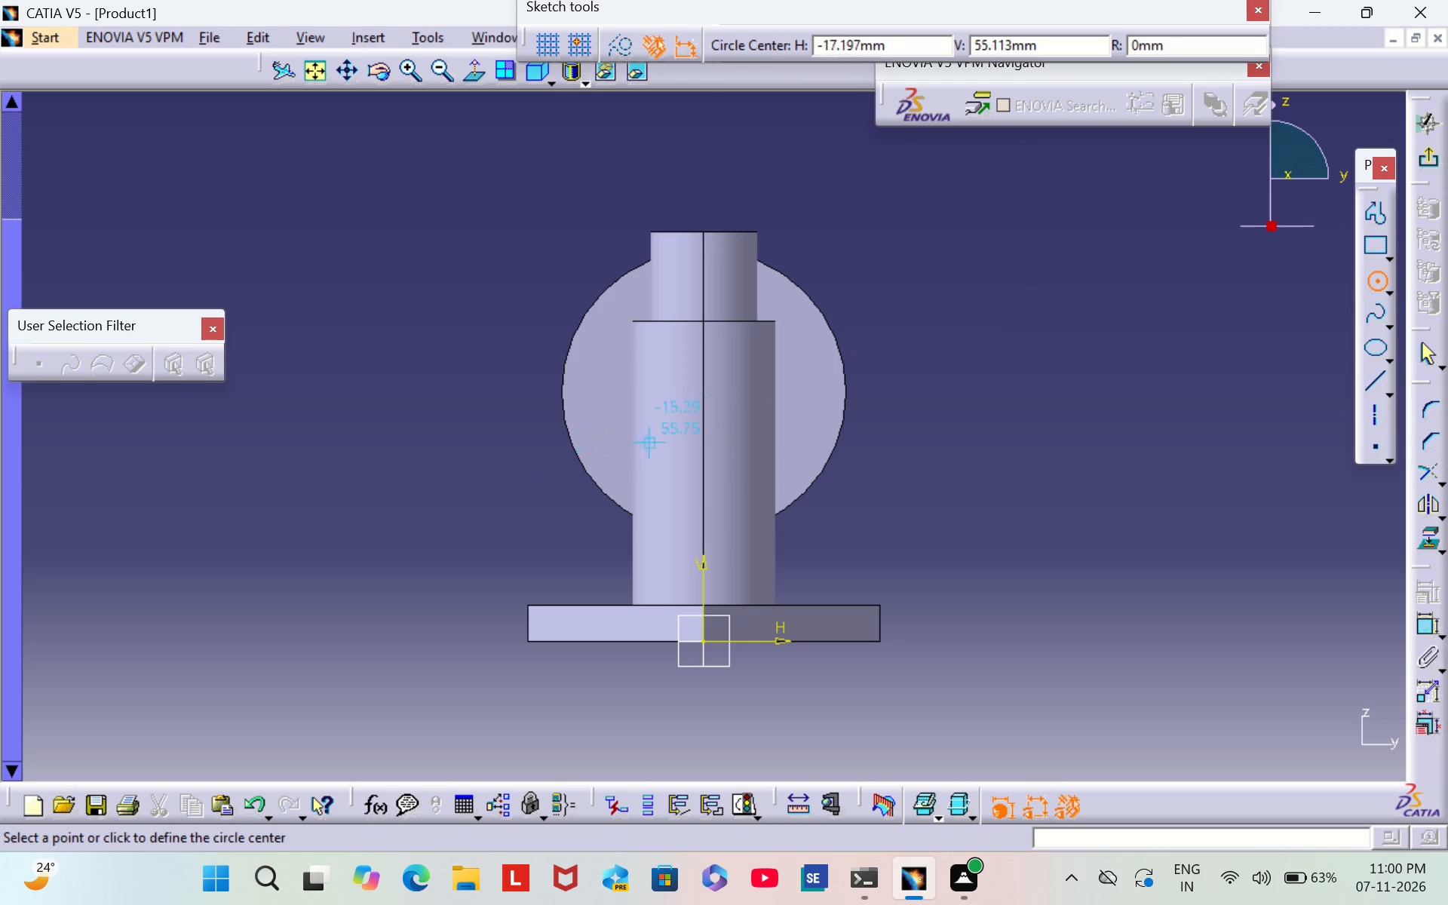
pyautogui.click(700, 413)
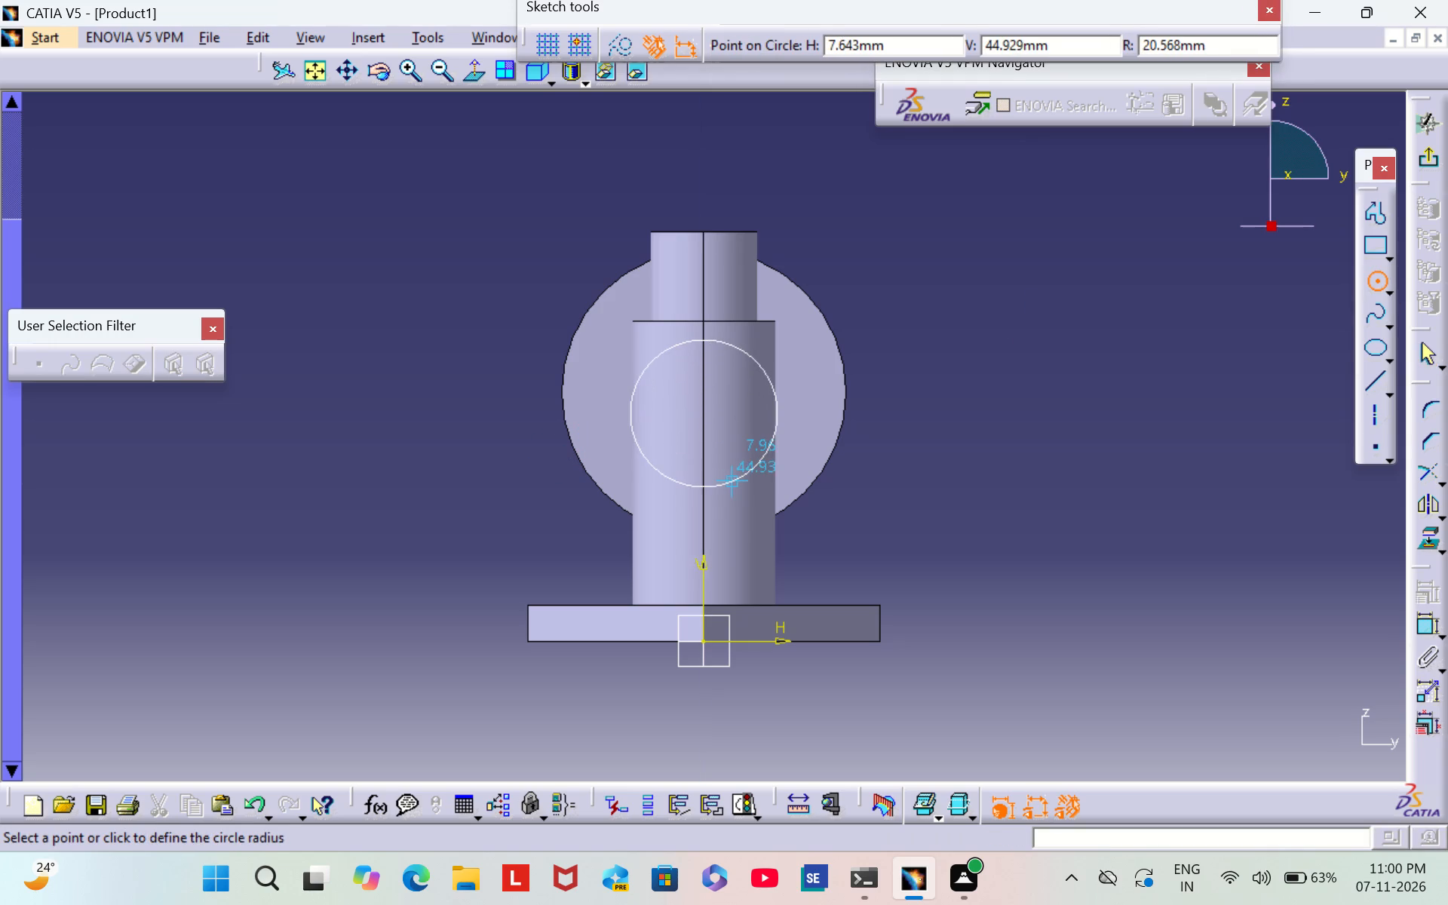
pyautogui.click(723, 468)
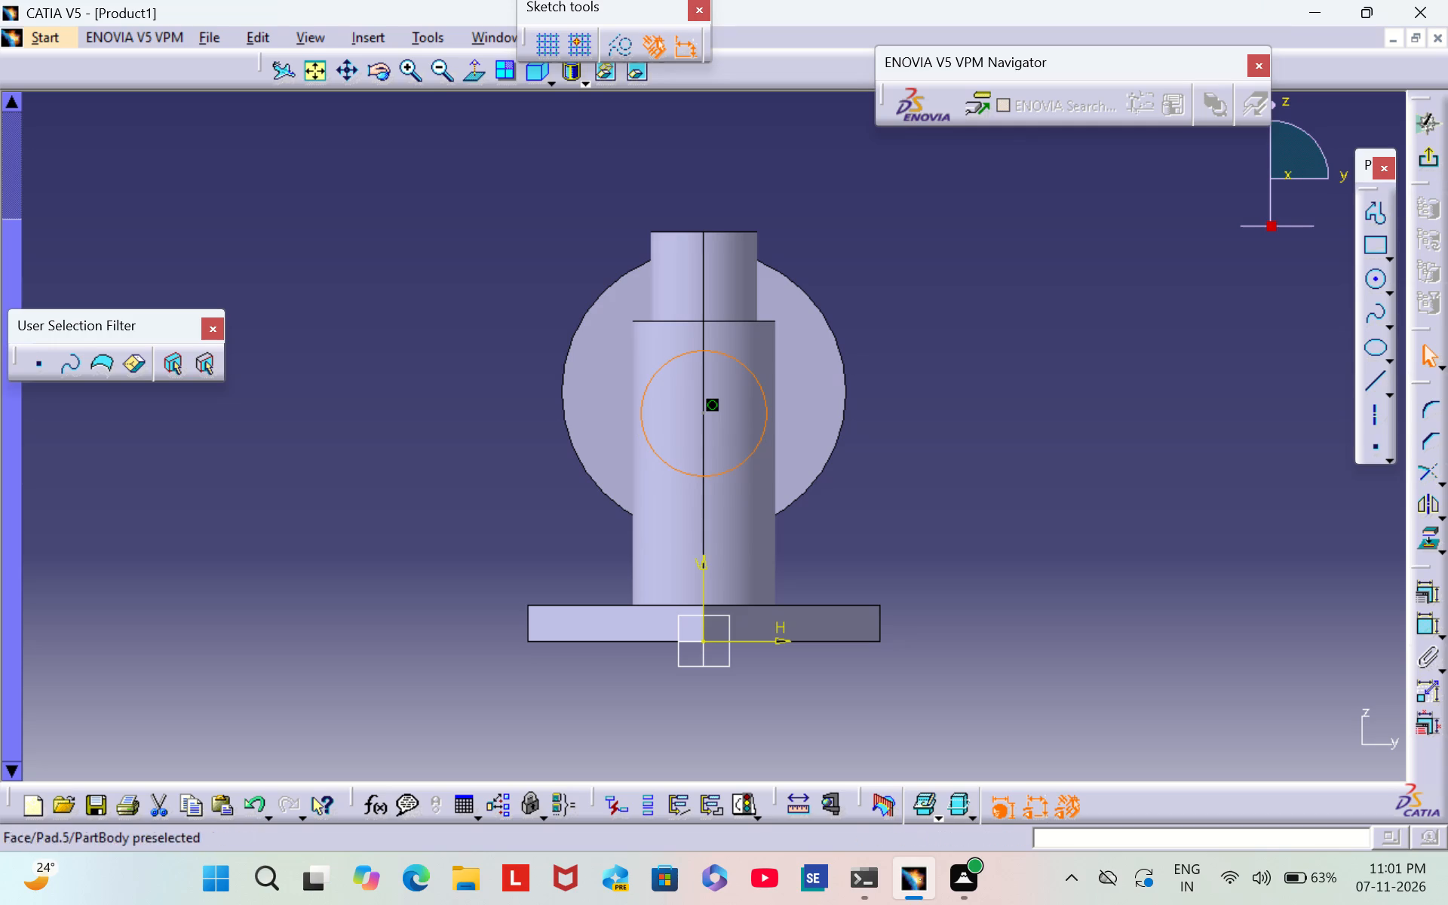
# Dimension the circle's diameter, set it to 30 mm, and place the dimension text close to the circle.
pyautogui.click(1425, 624)
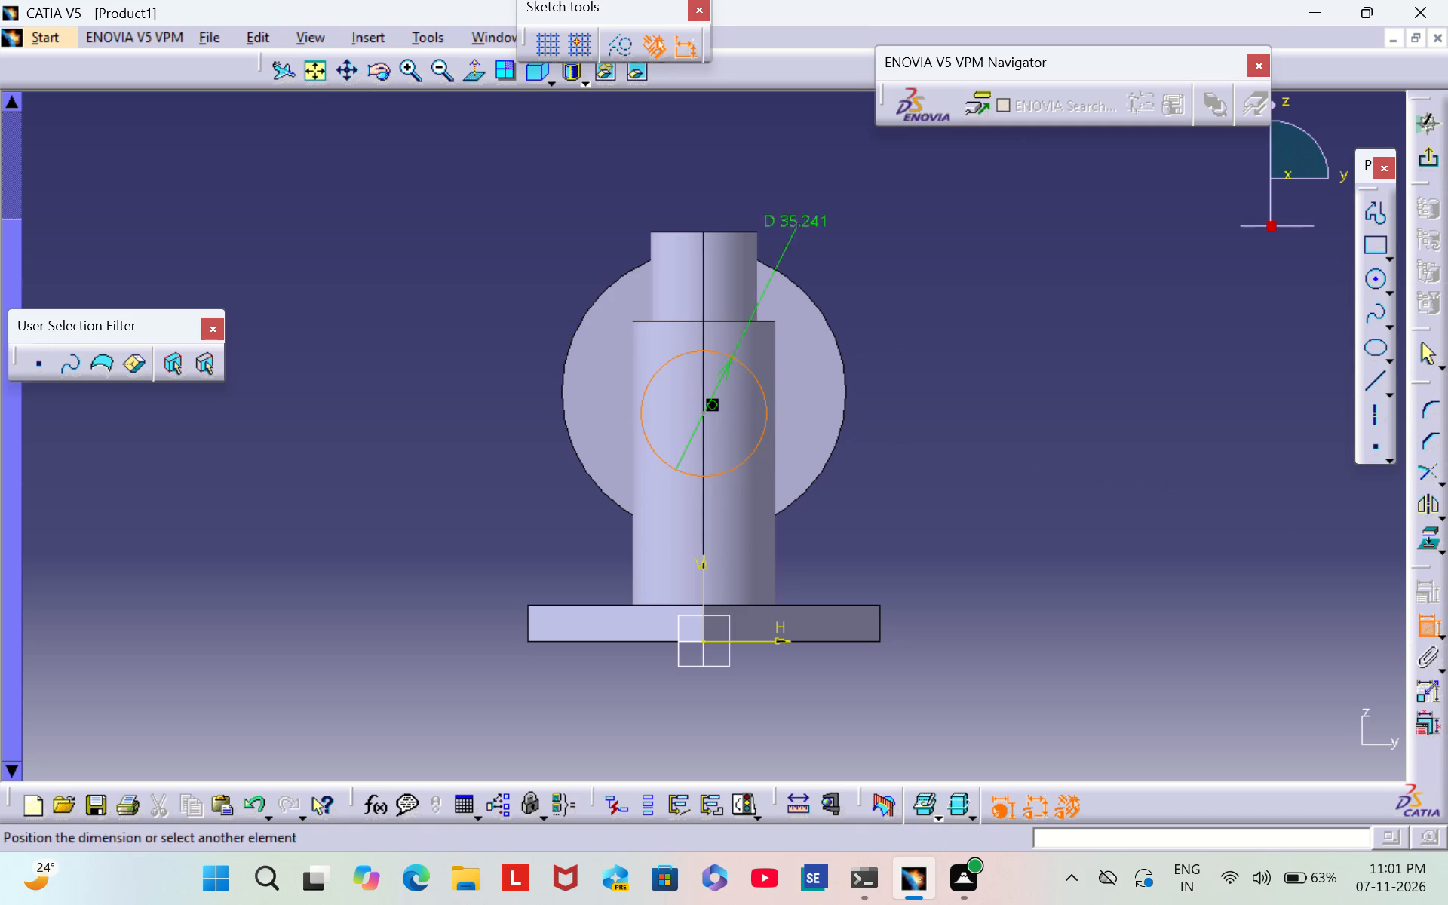
pyautogui.click(880, 314)
pyautogui.doubleClick(877, 311)
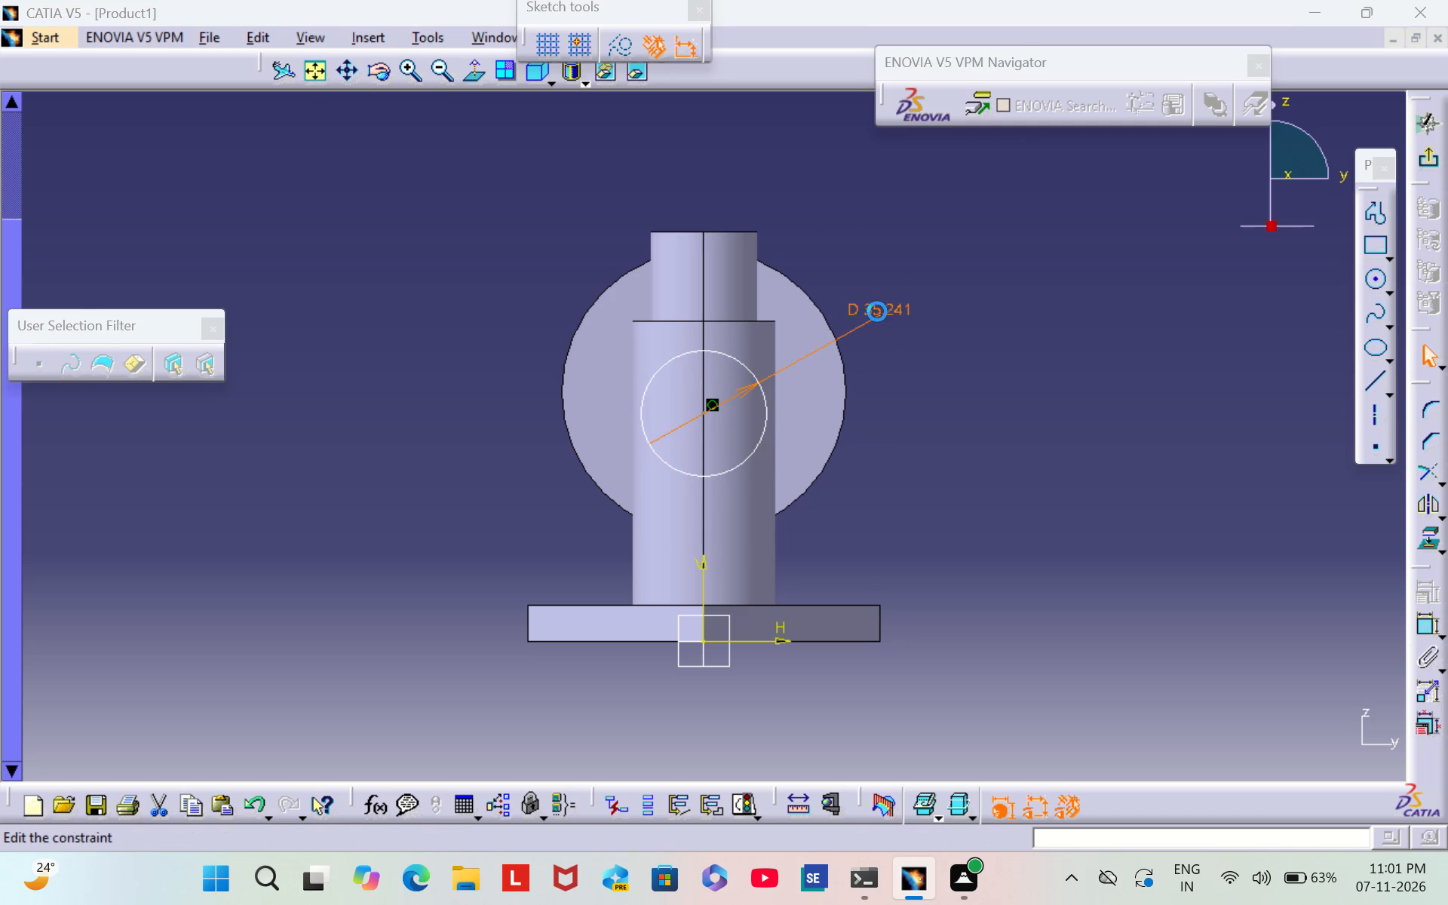
pyautogui.press('BackSpace')
pyautogui.write('30')
pyautogui.press('Return')
pyautogui.click(943, 332)
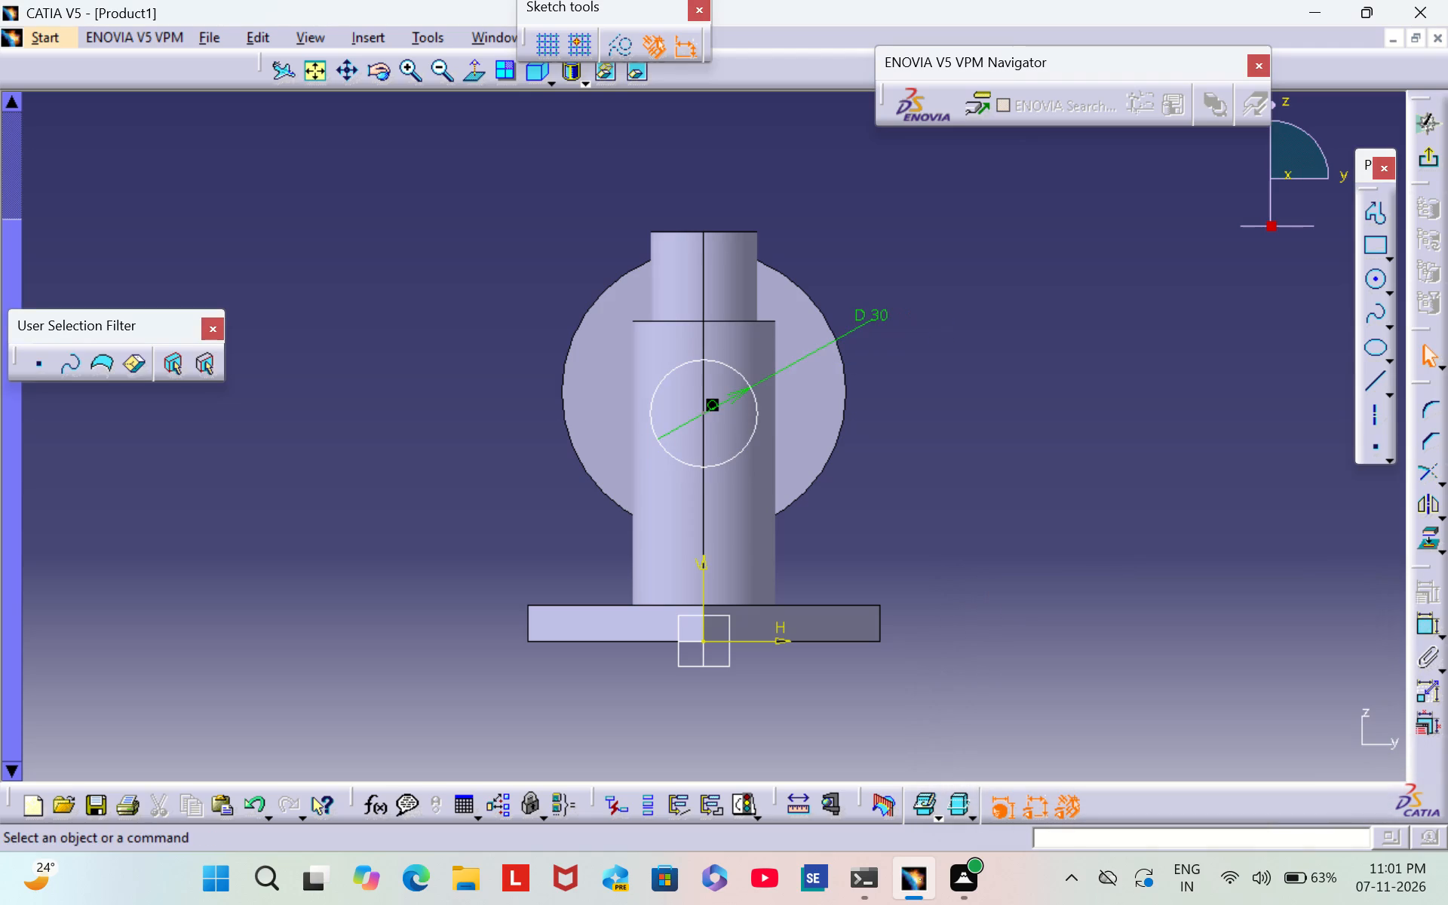
pyautogui.moveTo(879, 312); pyautogui.dragTo(802, 374)
pyautogui.click(1019, 241)
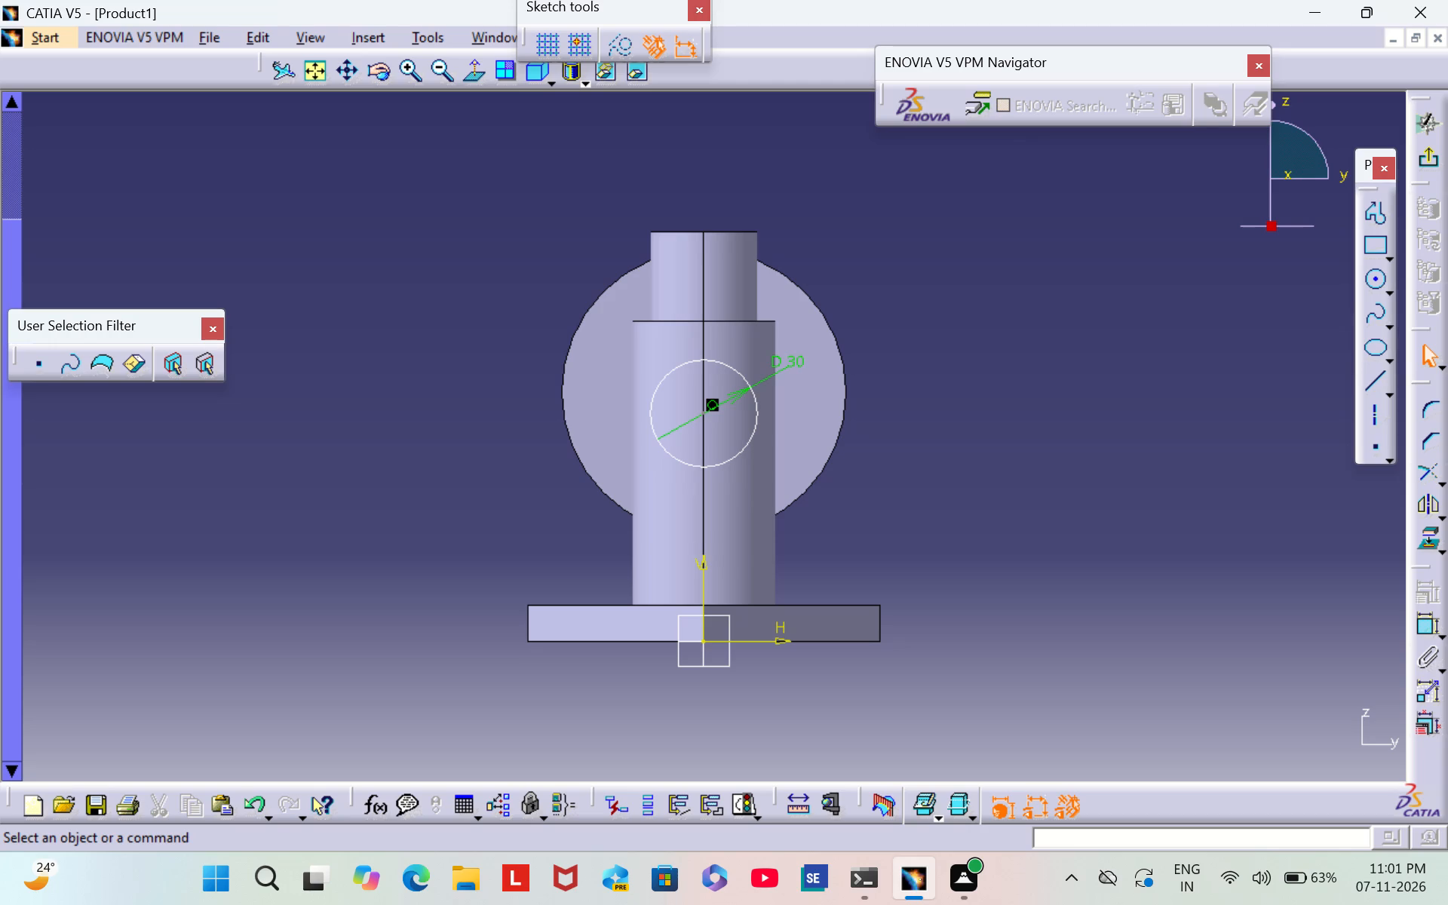
# Dimension the height of the circle's centre above the horizontal axis and set it to 50 mm.
pyautogui.doubleClick(1422, 631)
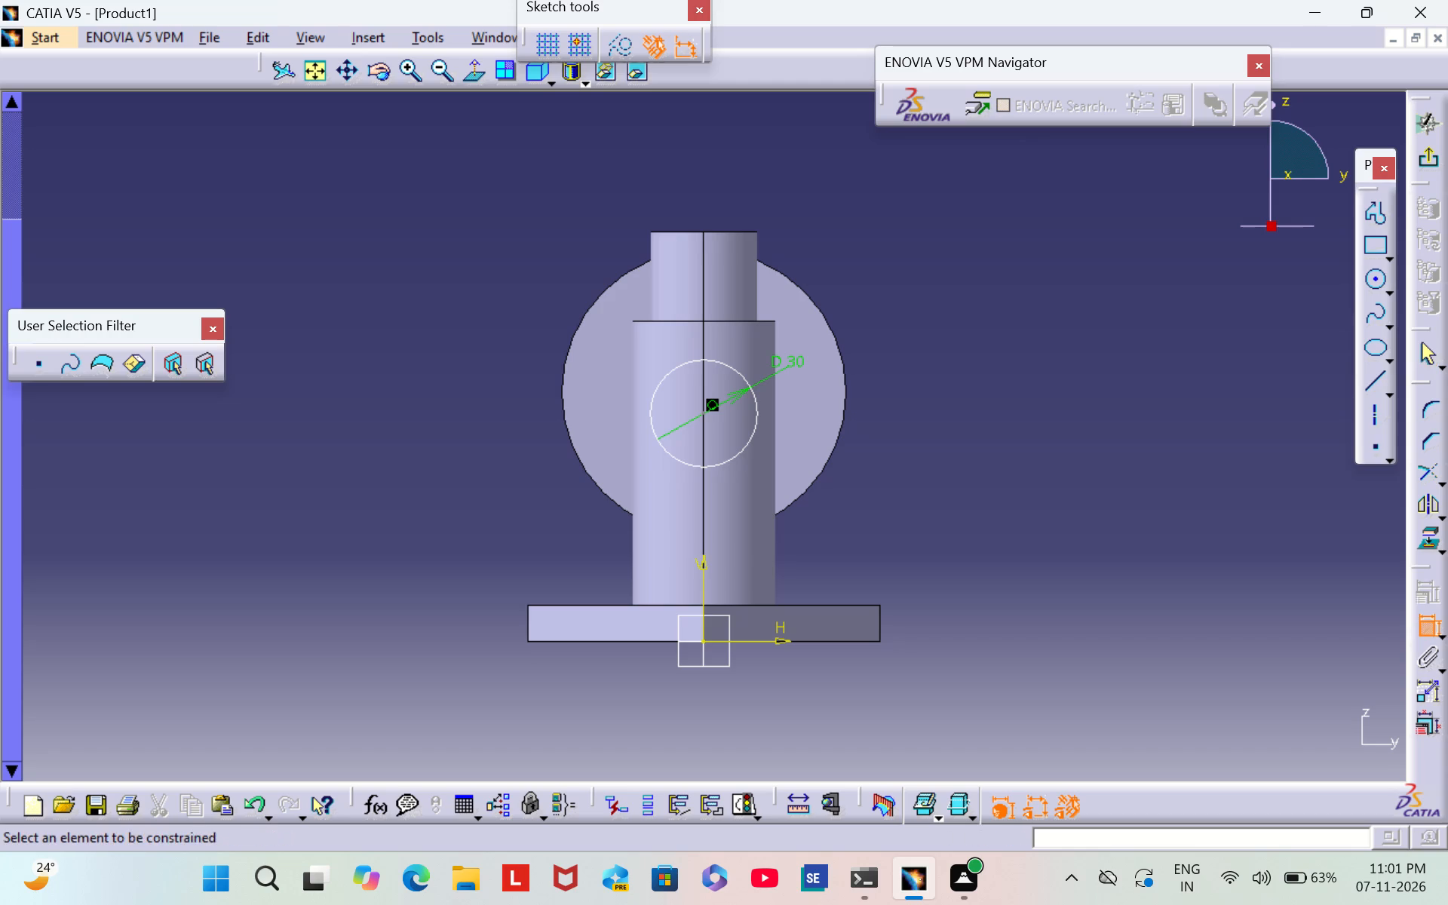
pyautogui.click(777, 637)
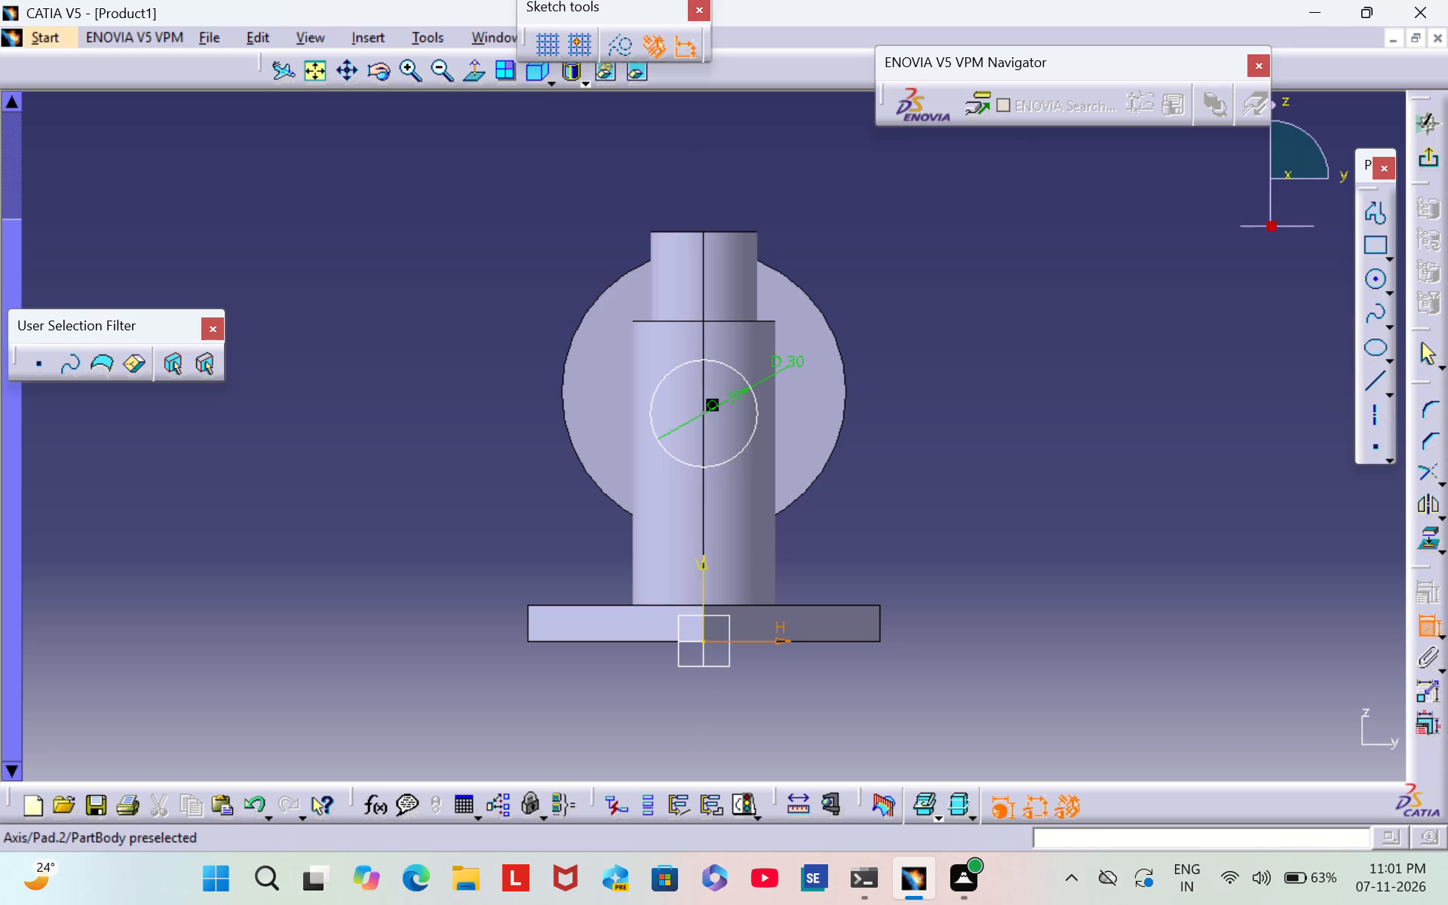
pyautogui.click(702, 413)
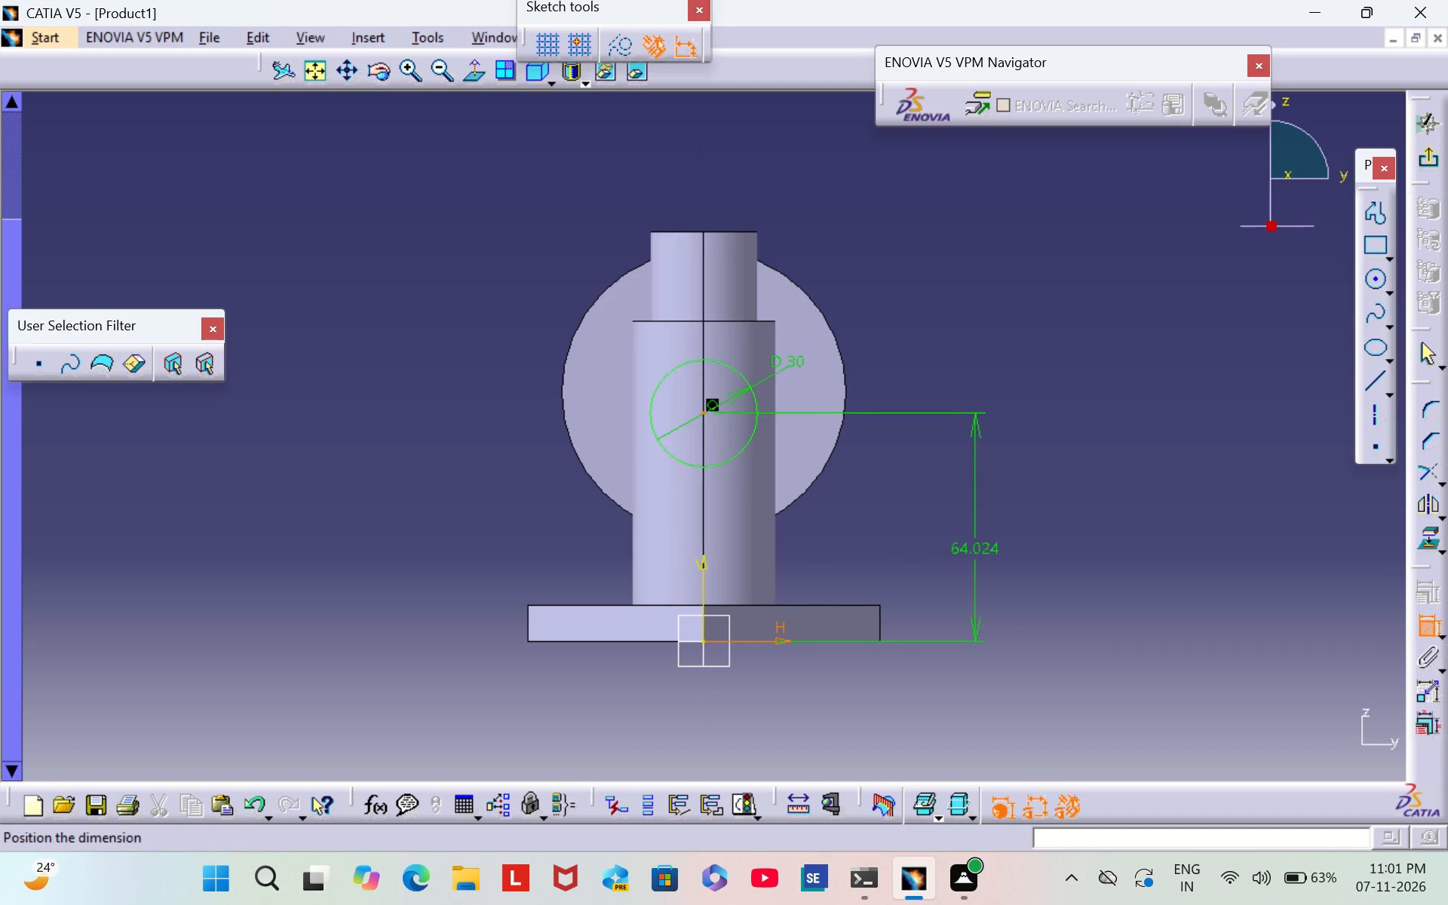
pyautogui.click(974, 549)
pyautogui.doubleClick(968, 551)
pyautogui.press('BackSpace')
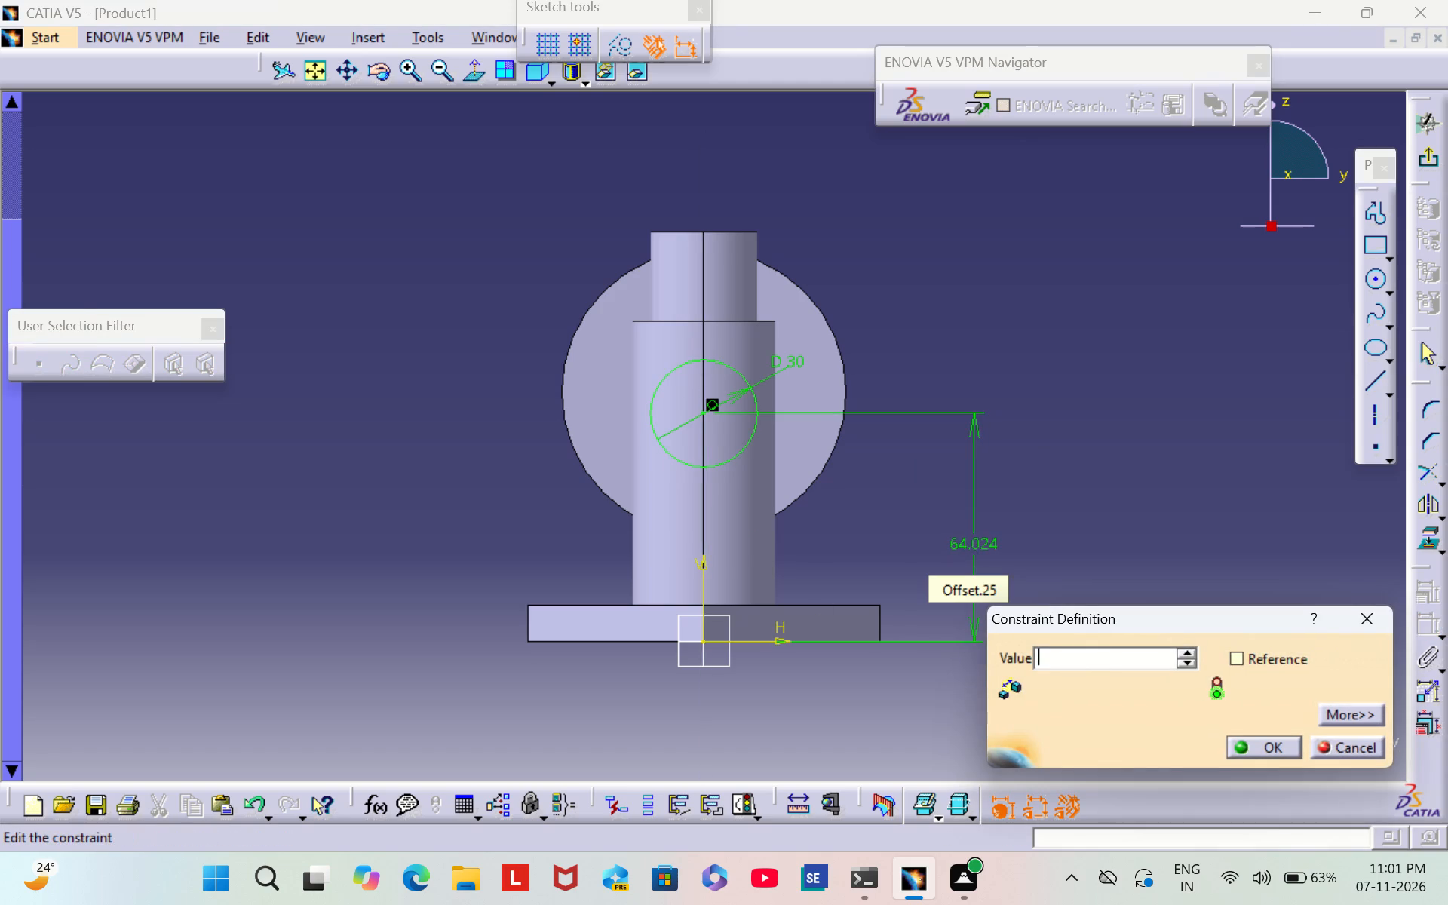
pyautogui.write('50')
pyautogui.click(1271, 749)
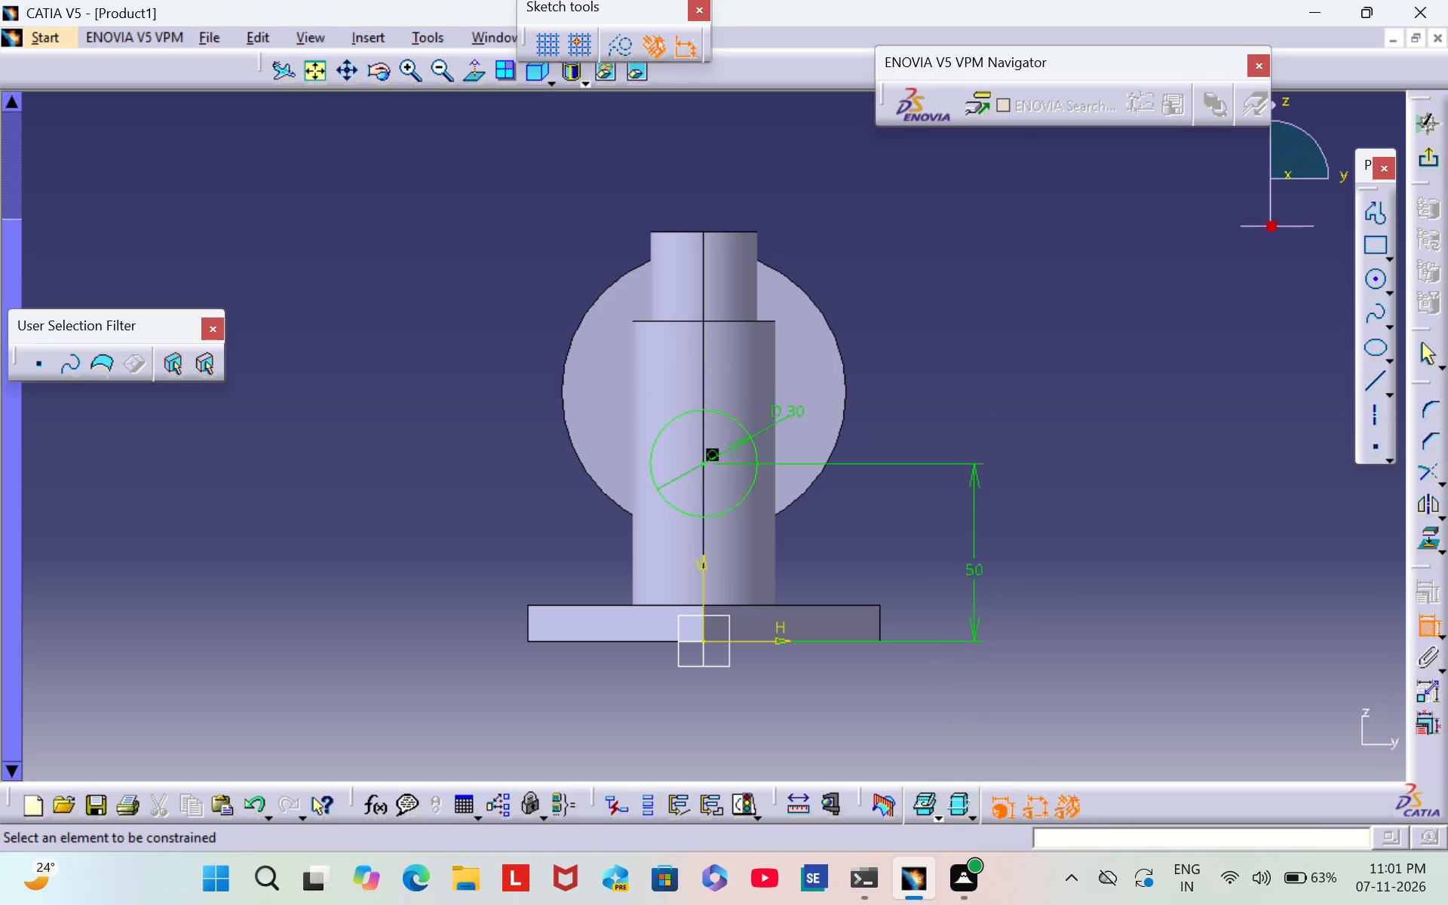
pyautogui.click(1118, 476)
# Exit the sketch and extrude the 30 mm circle as a pad with the length entered as 55-27.
pyautogui.click(1428, 161)
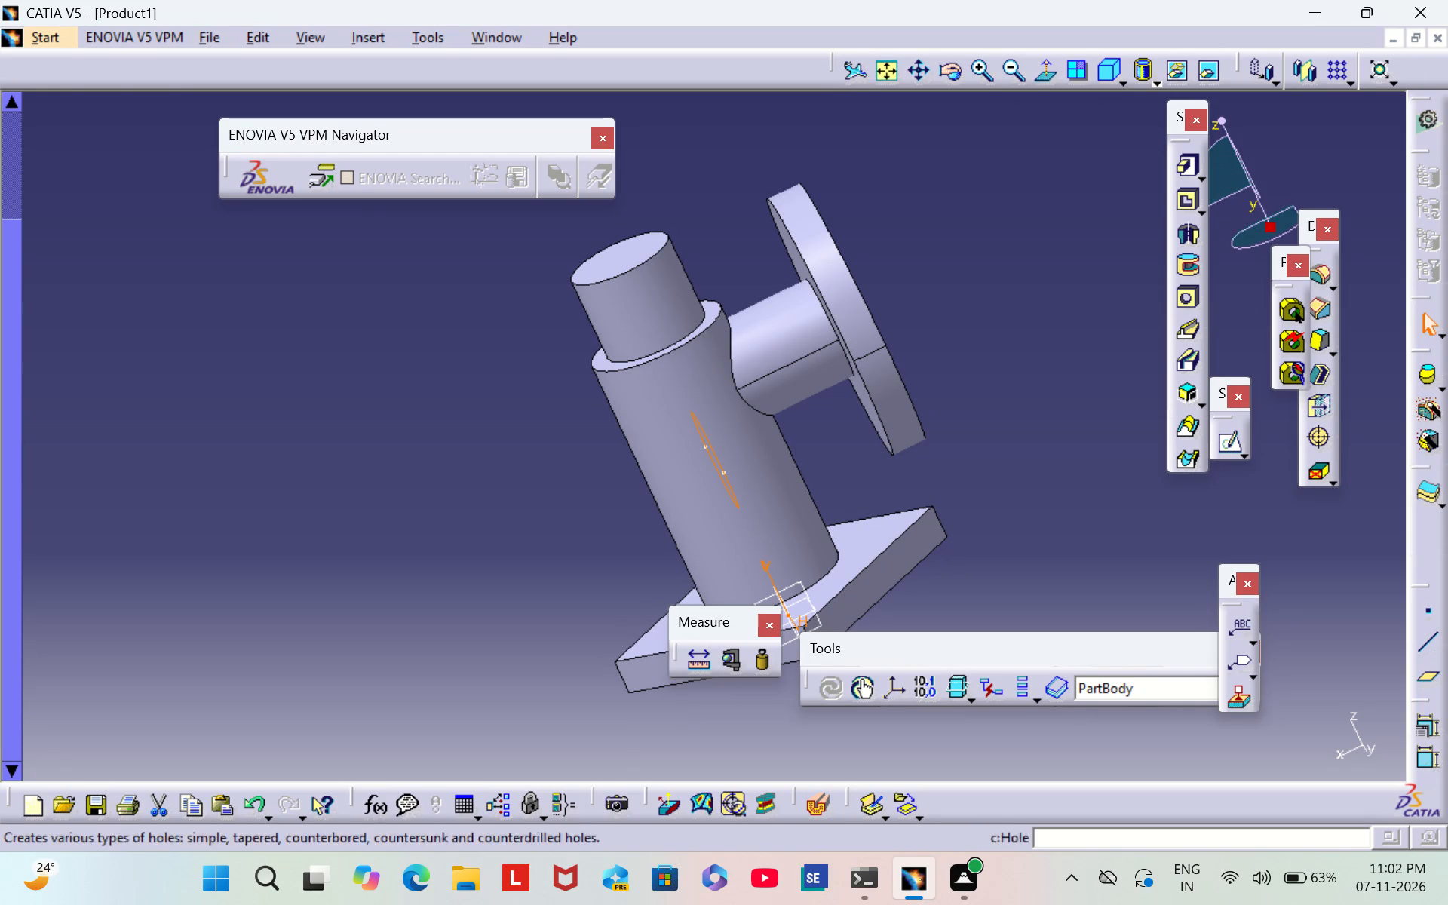
pyautogui.click(1176, 169)
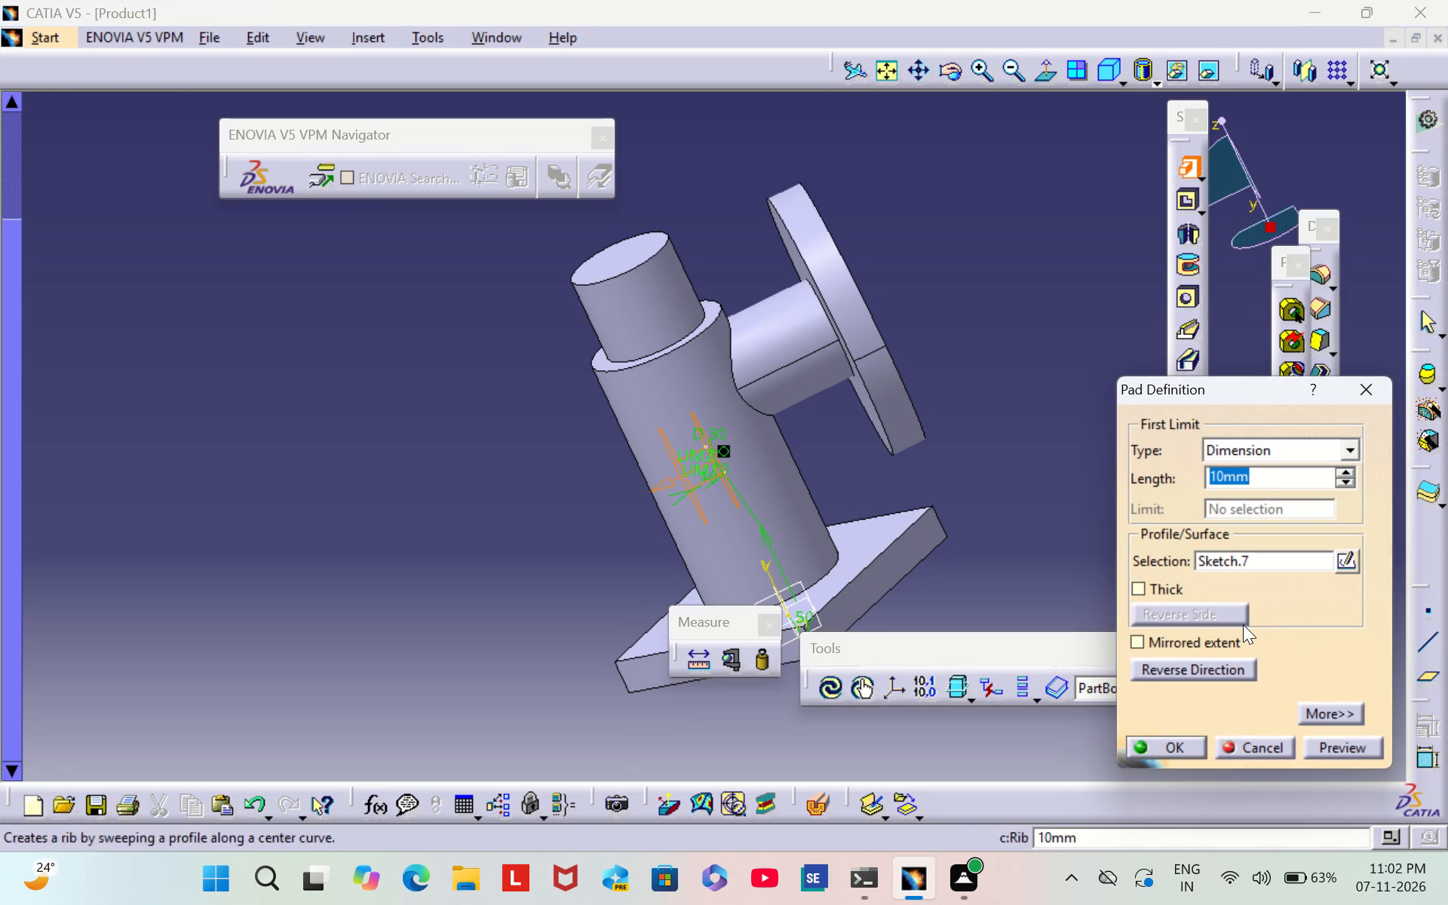
pyautogui.press('BackSpace')
pyautogui.write('55')
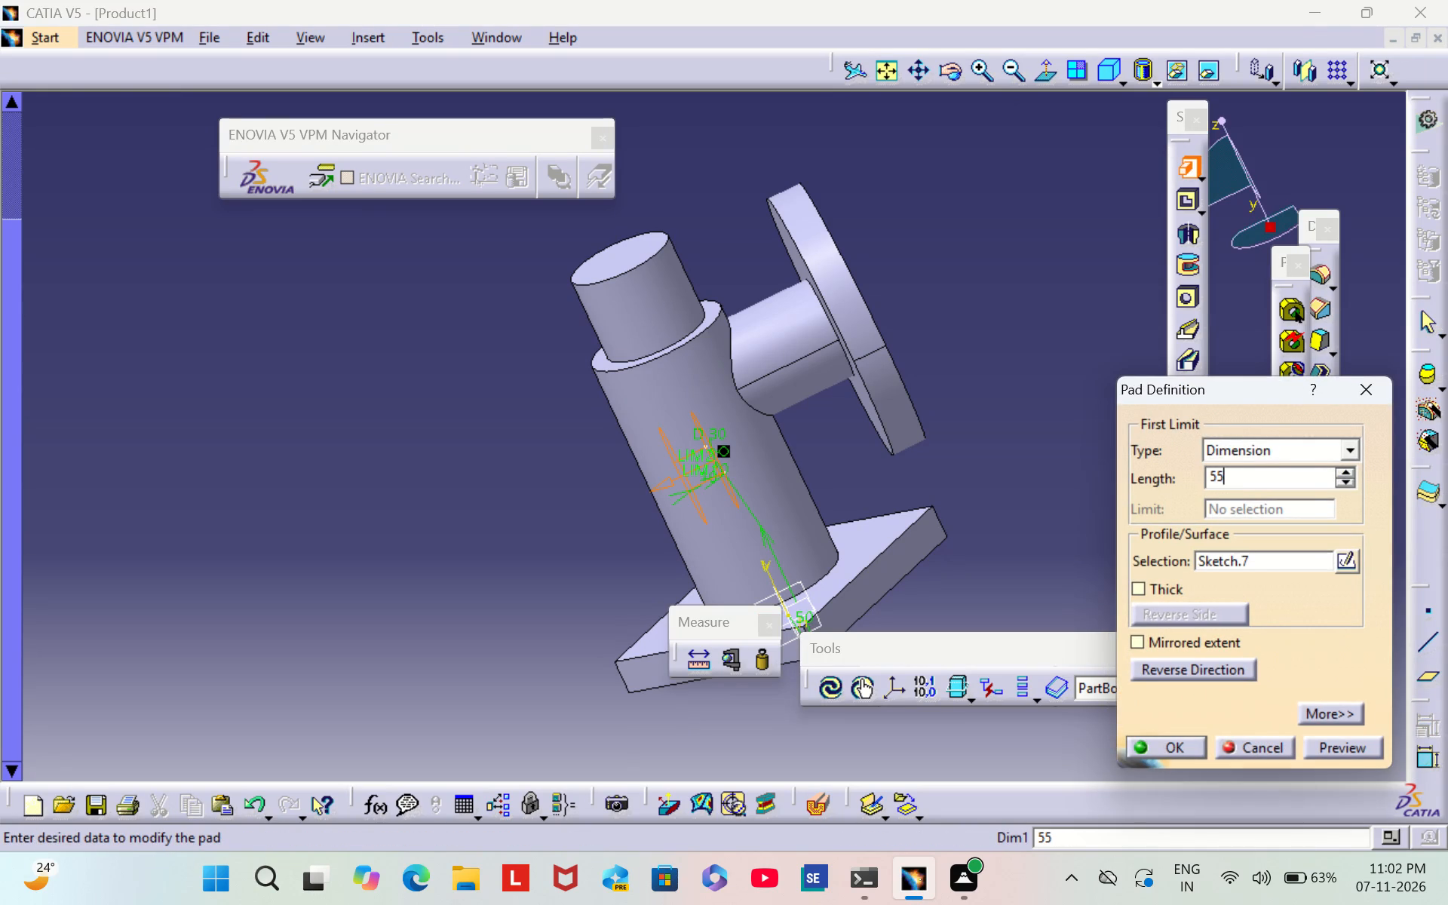
pyautogui.press('-')
pyautogui.write('27')
pyautogui.click(1178, 752)
pyautogui.click(337, 624)
# Open a sketch on the new side boss's end face and draw a circle about 22 mm in diameter, clear of the part beside the upper column.
pyautogui.moveTo(437, 566); pyautogui.dragTo(533, 505, button='middle')
pyautogui.scroll(-1, 437, 566)
pyautogui.moveTo(439, 564); pyautogui.dragTo(533, 505, button='right')
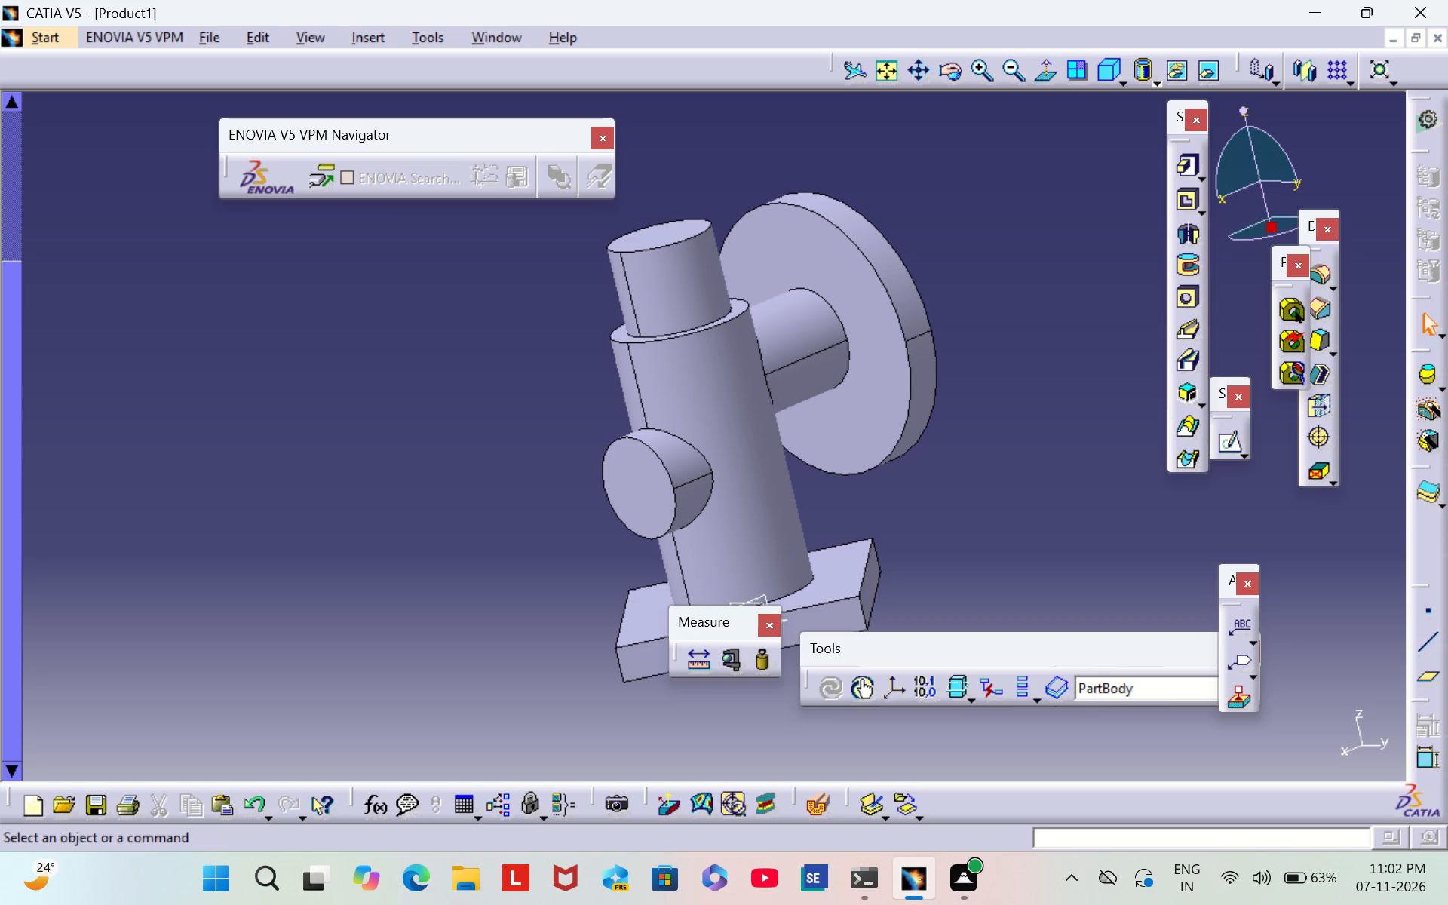
pyautogui.click(636, 521)
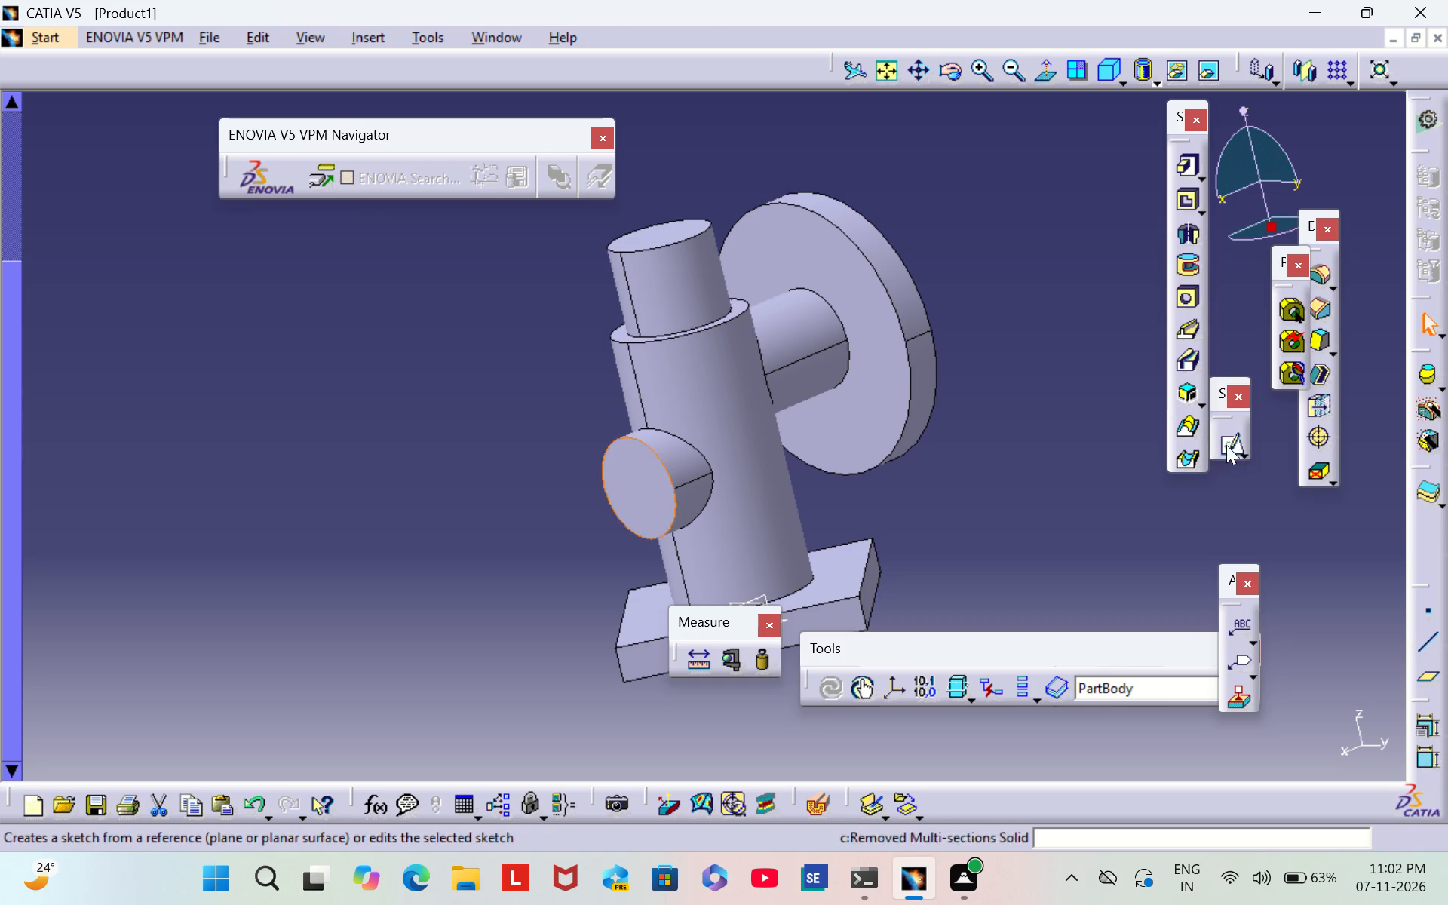
pyautogui.click(1226, 444)
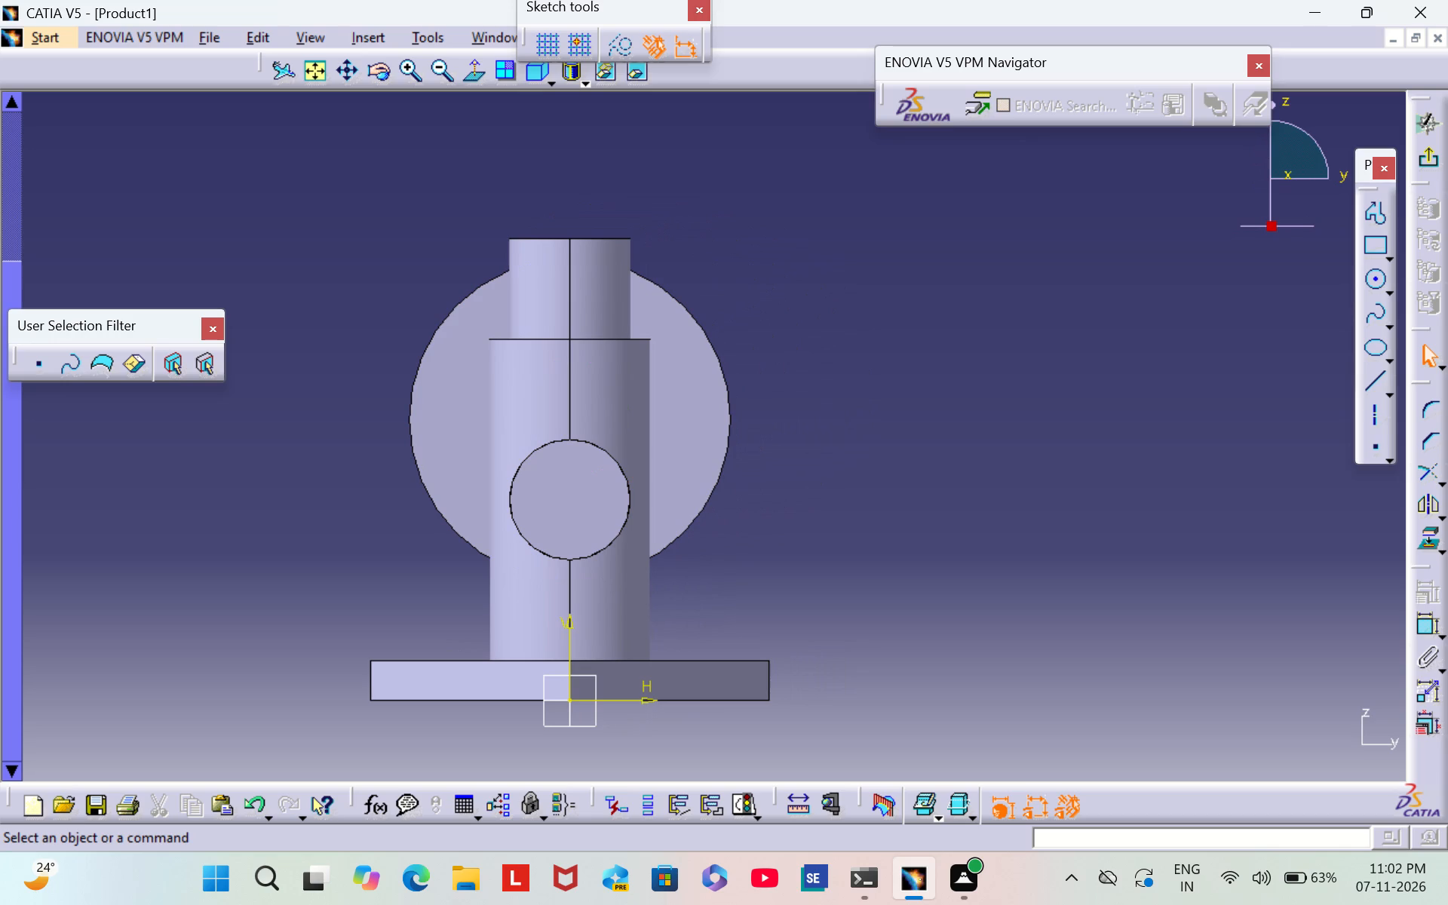
pyautogui.click(1378, 283)
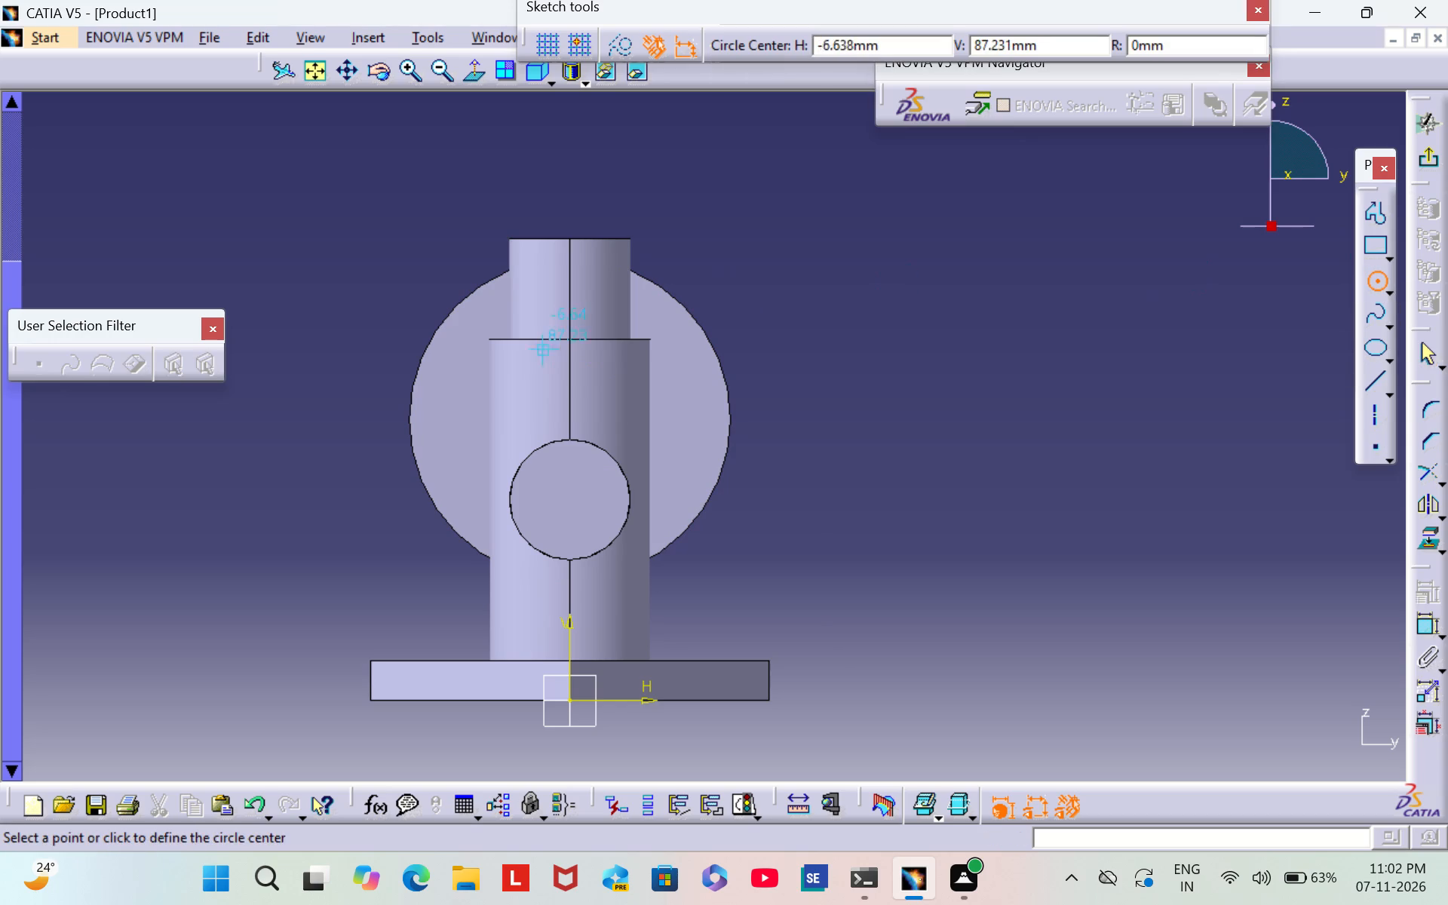
pyautogui.click(741, 289)
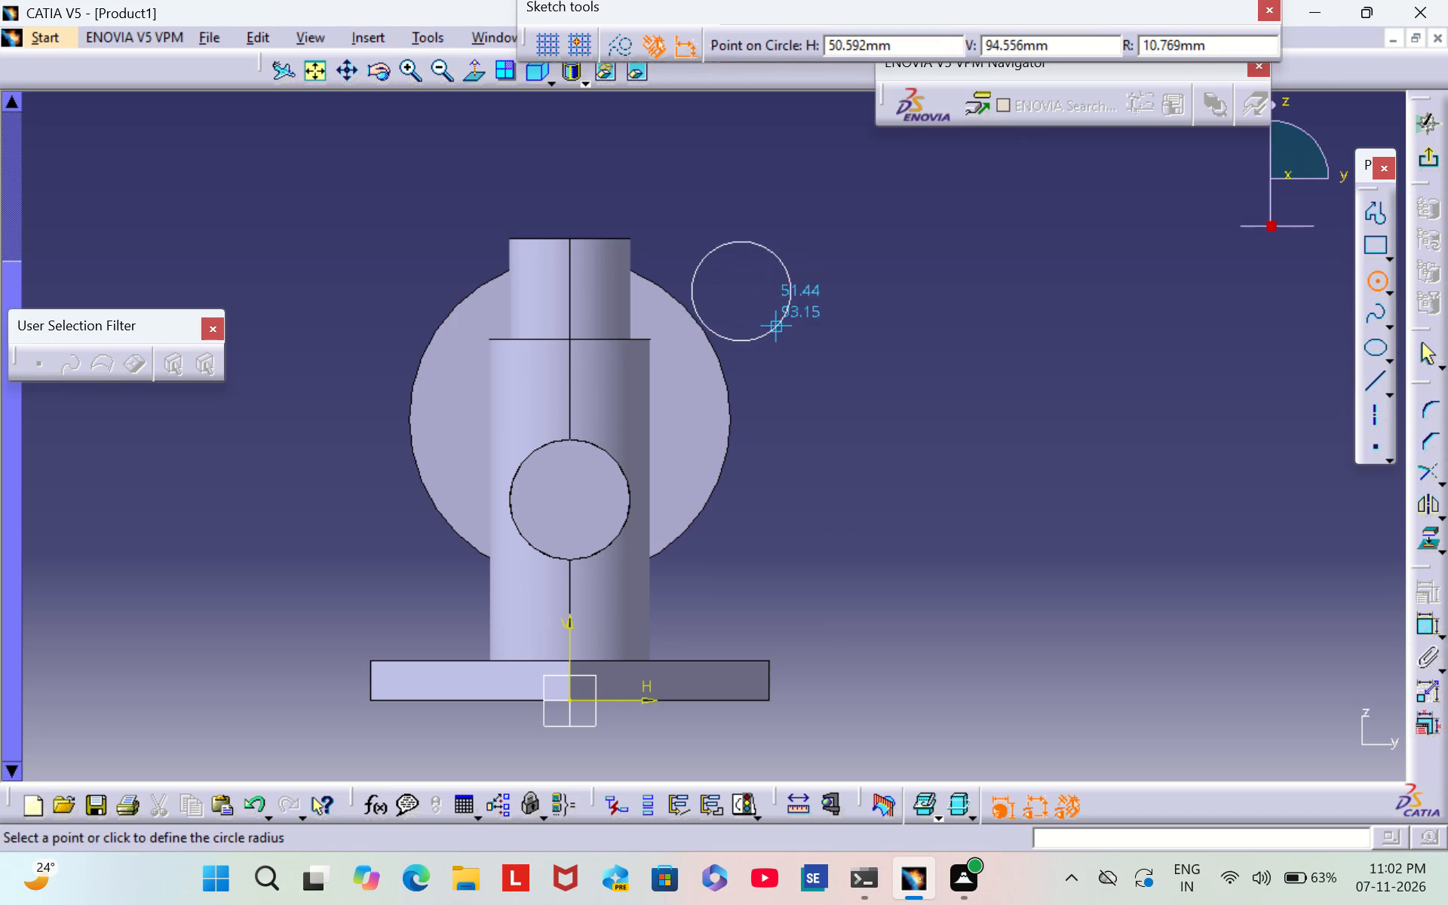
pyautogui.click(772, 319)
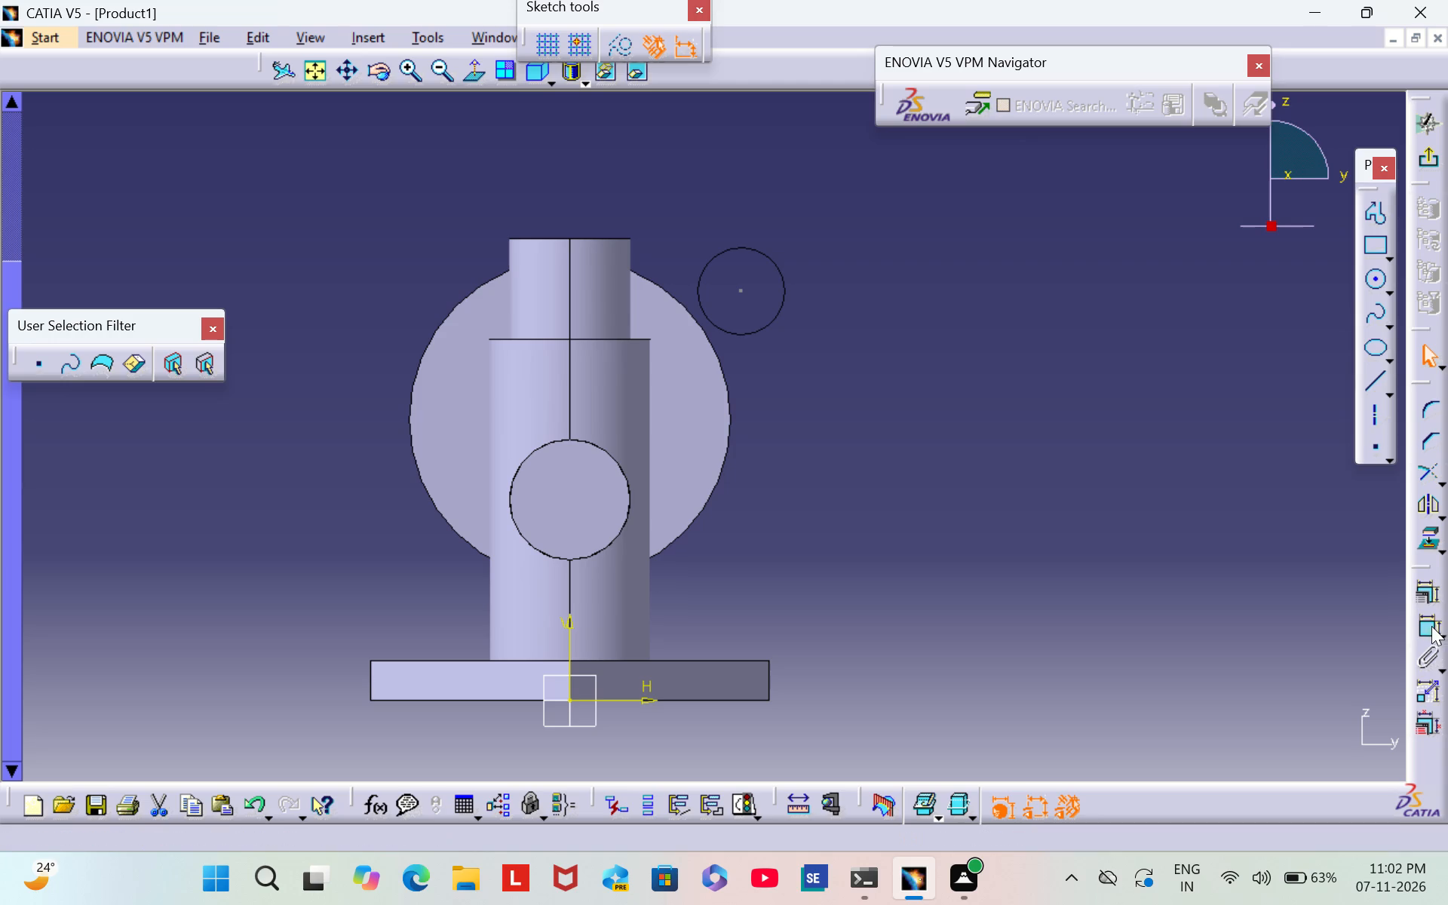
# Dimension the circle's diameter and set it to 25 mm.
pyautogui.click(1428, 622)
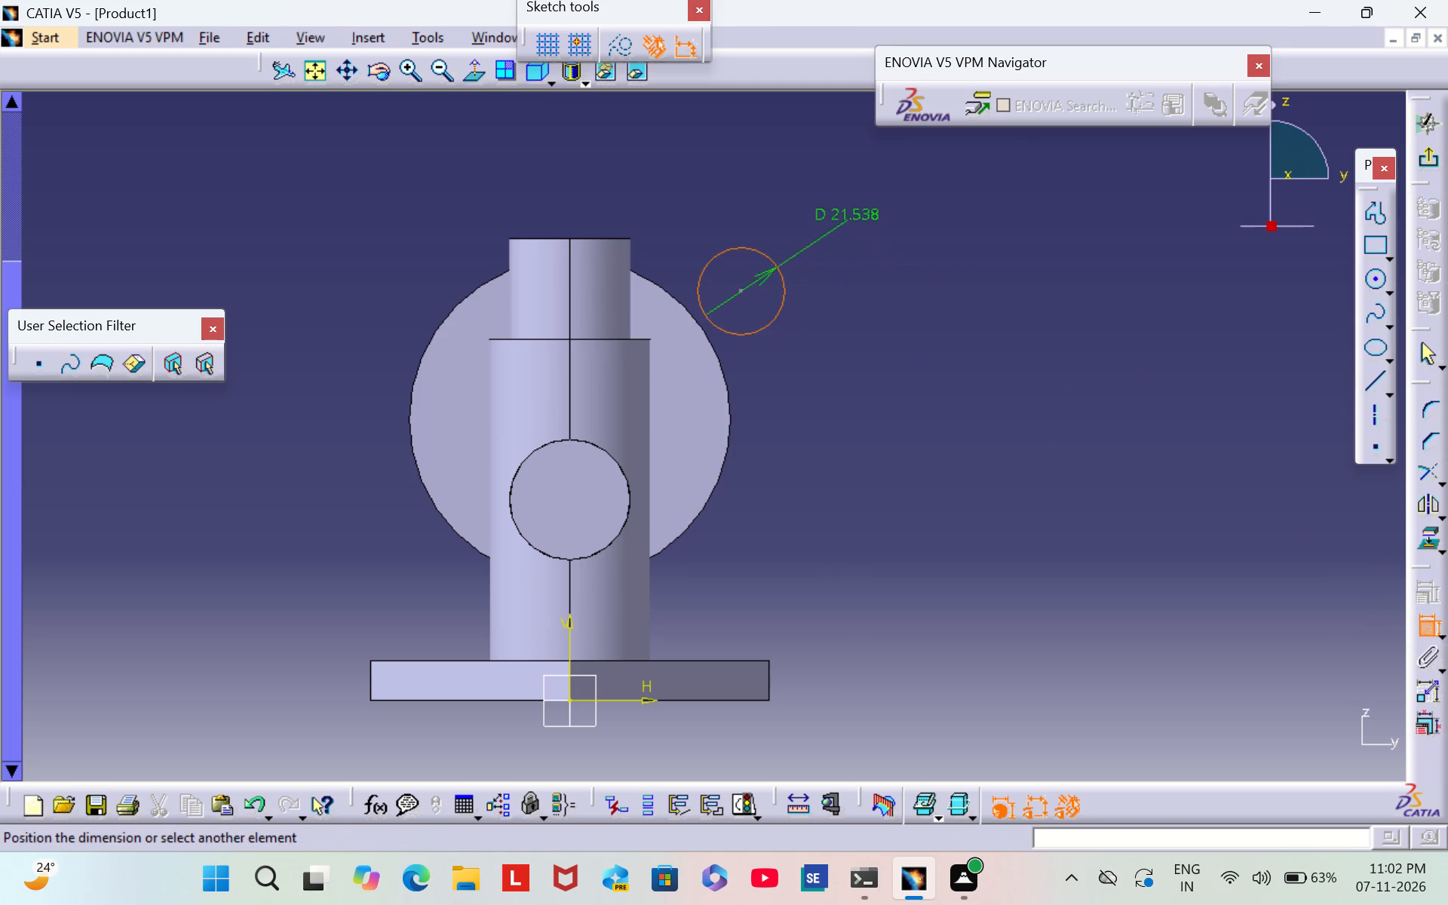
pyautogui.click(838, 209)
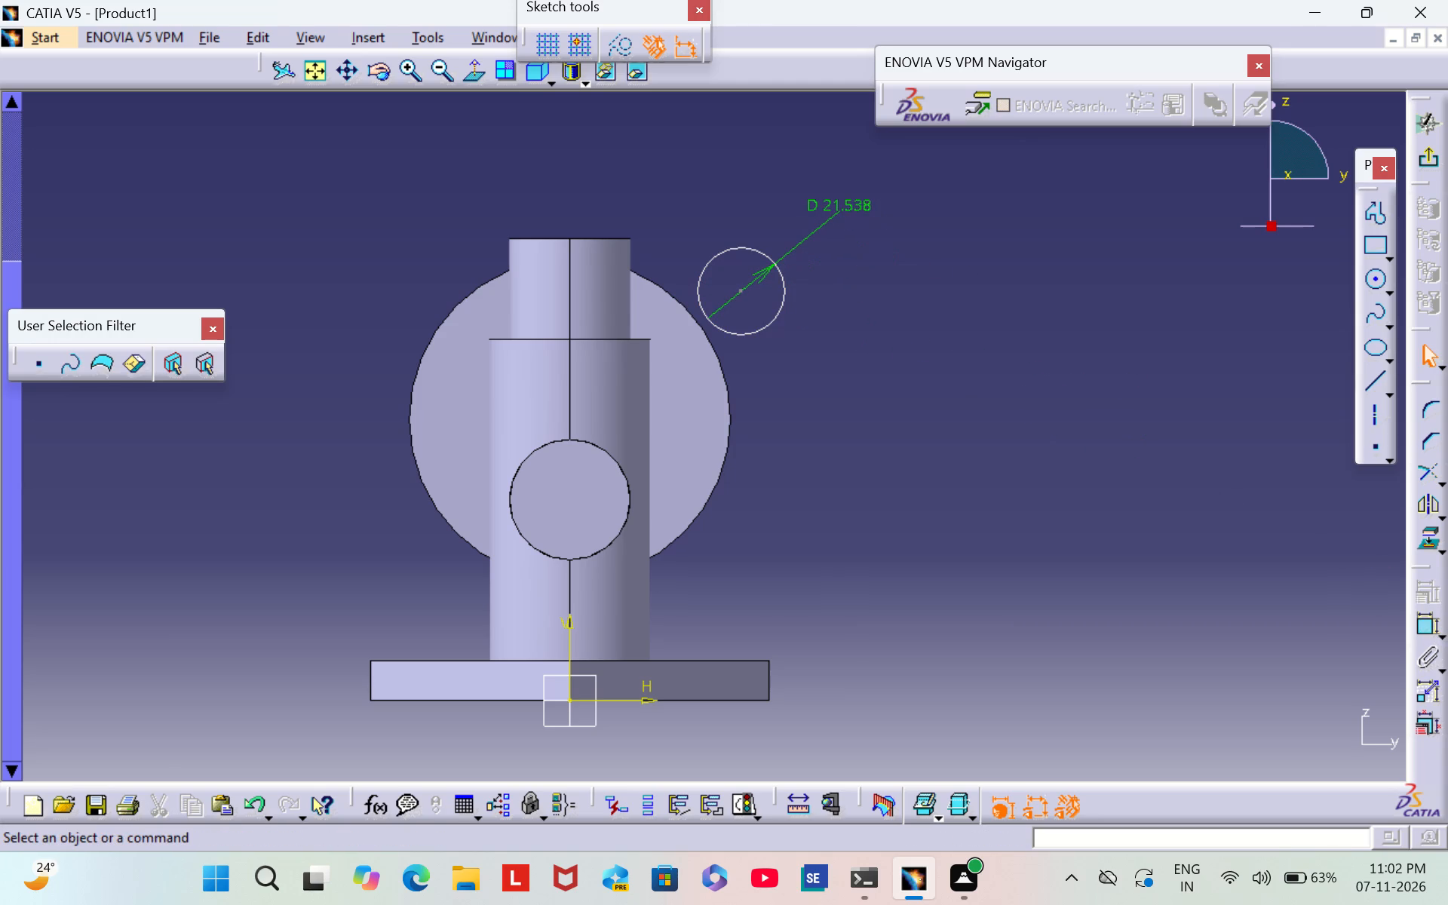
pyautogui.doubleClick(838, 209)
pyautogui.press('BackSpace')
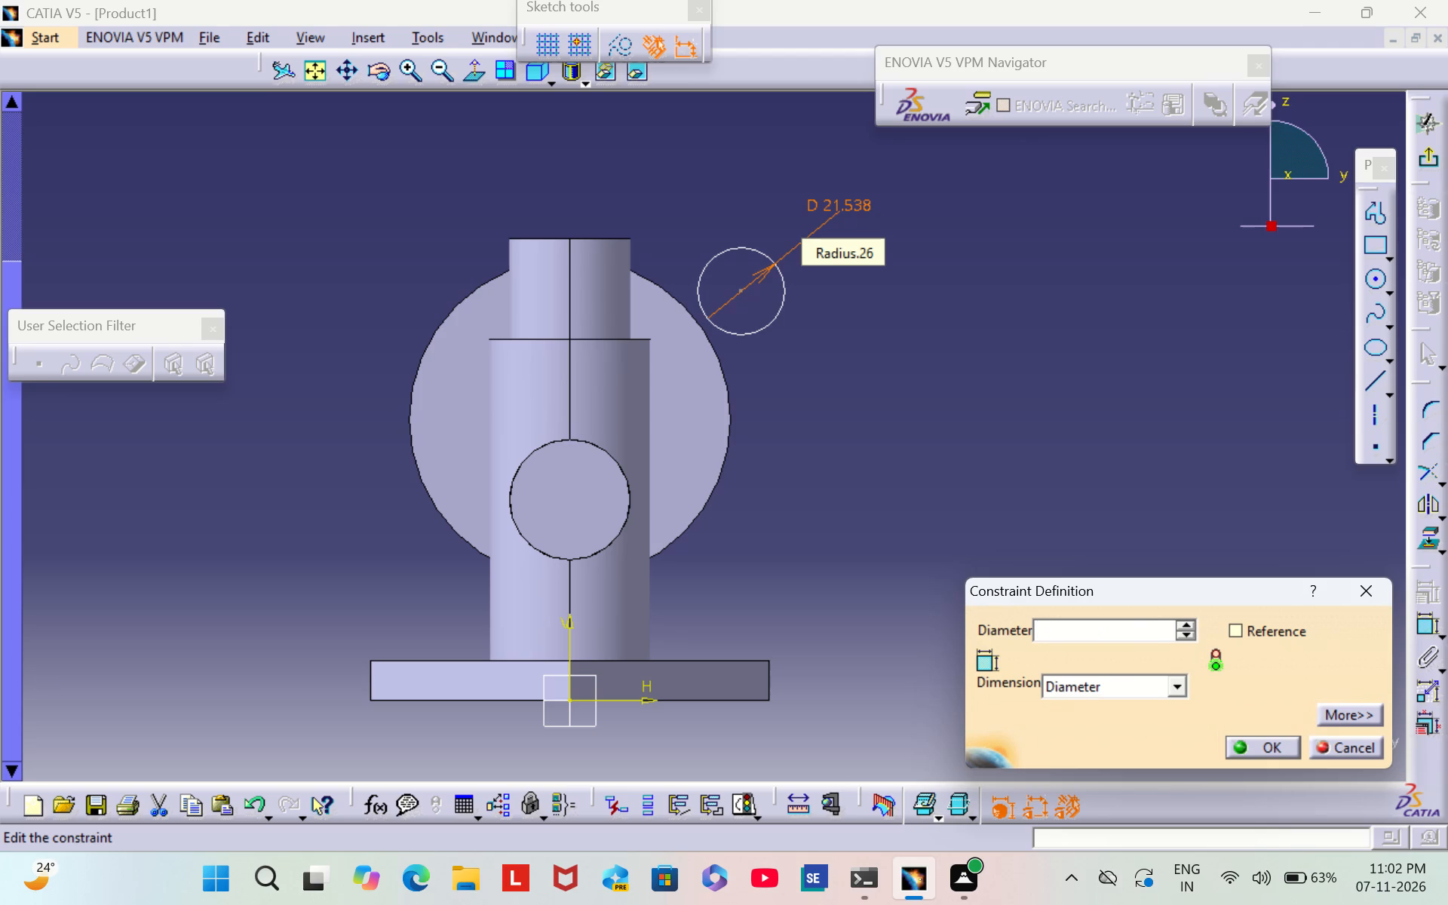
pyautogui.write('25')
pyautogui.press('Return')
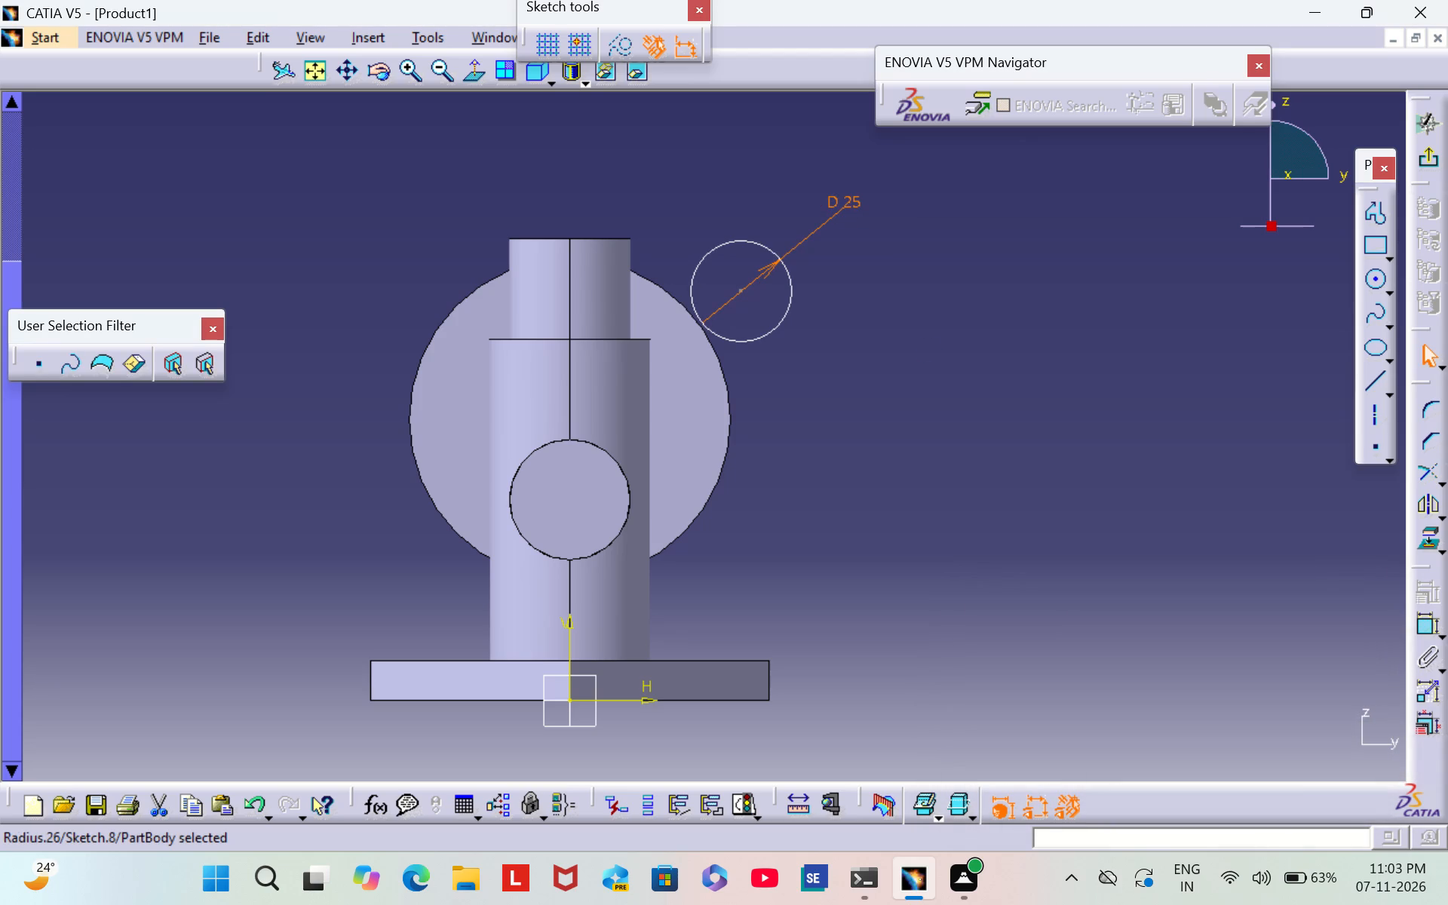
pyautogui.click(928, 349)
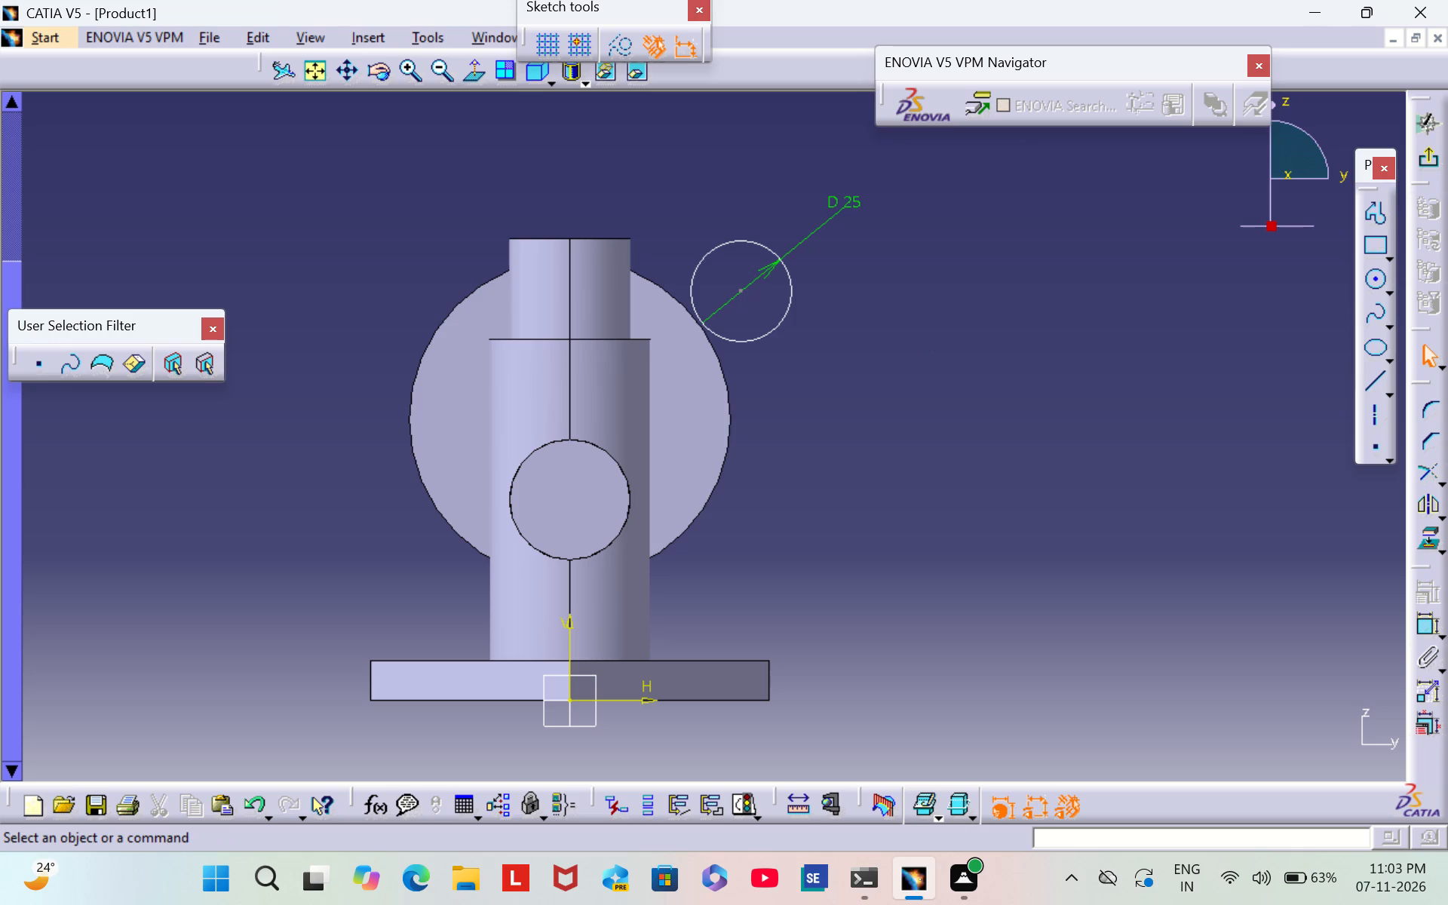
# Constrain the 25 mm circle to be concentric with the circular edge of the 30 mm side boss.
pyautogui.doubleClick(1422, 630)
pyautogui.click(615, 539)
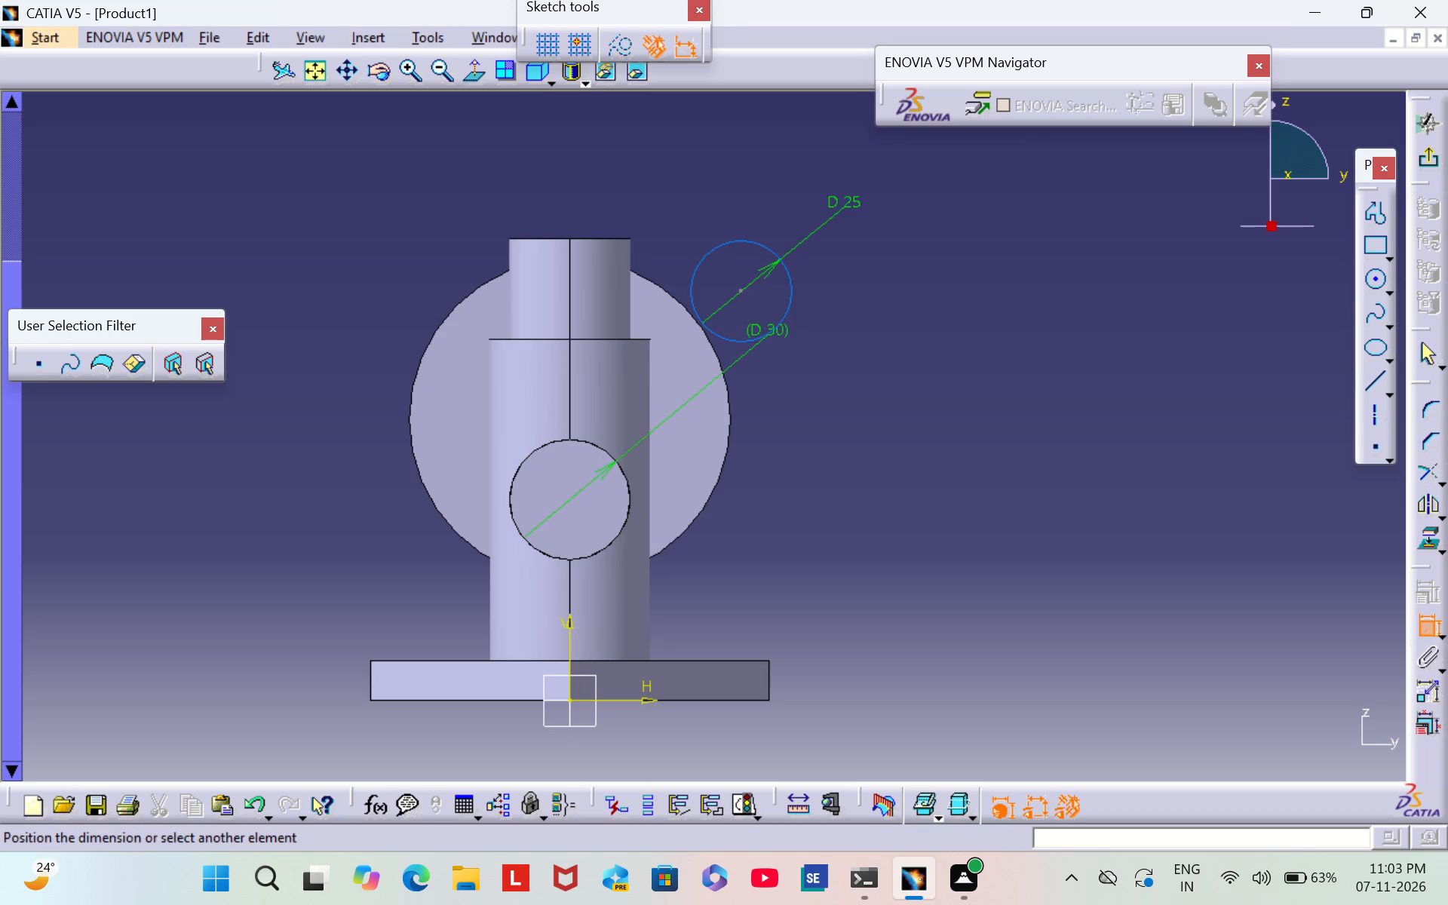
pyautogui.click(768, 334)
pyautogui.rightClick(768, 333)
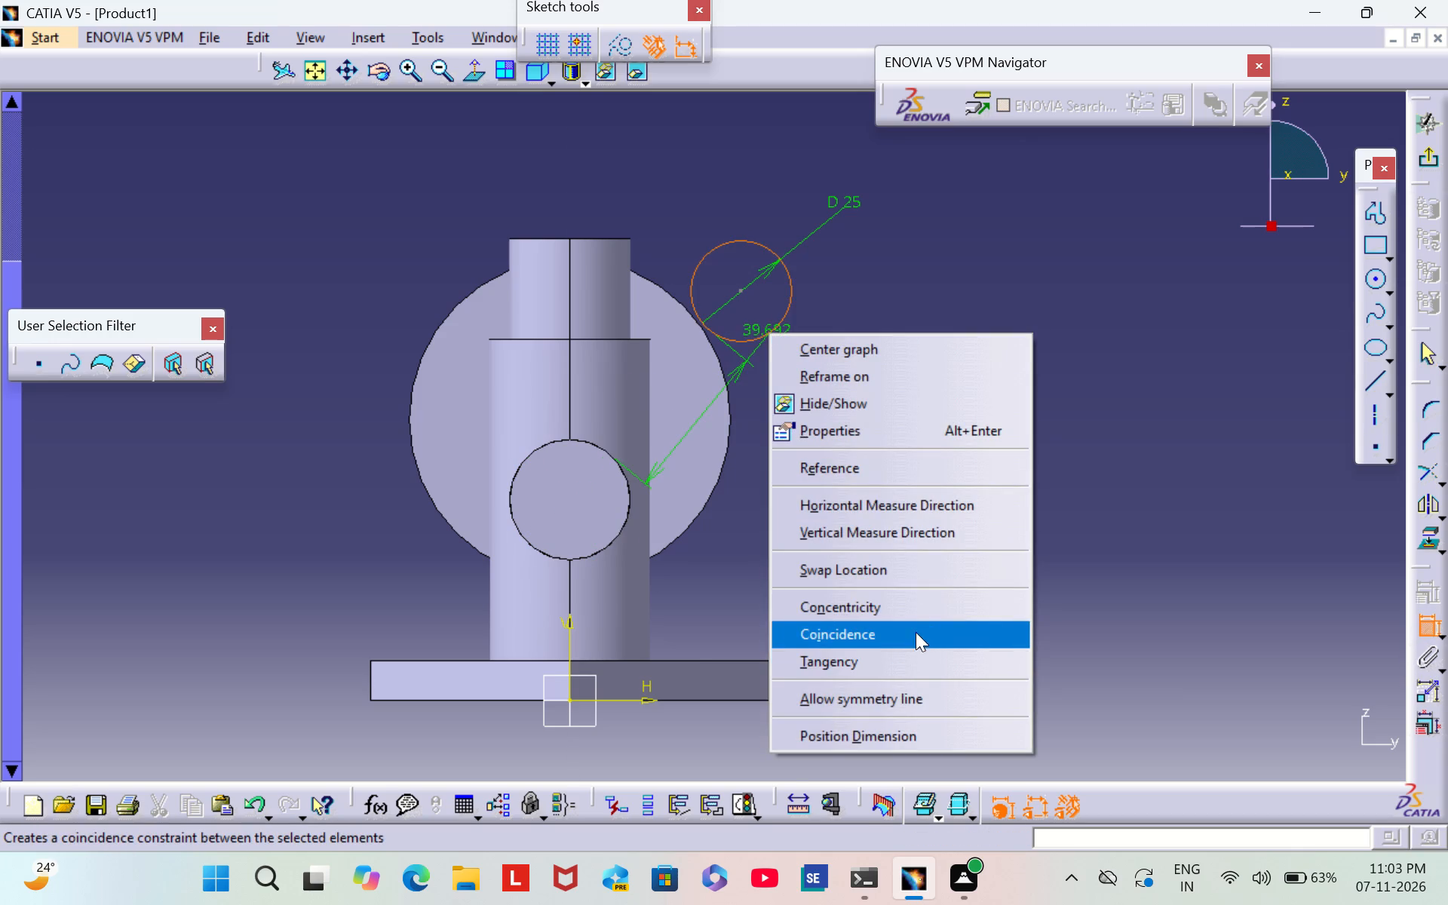
pyautogui.click(910, 610)
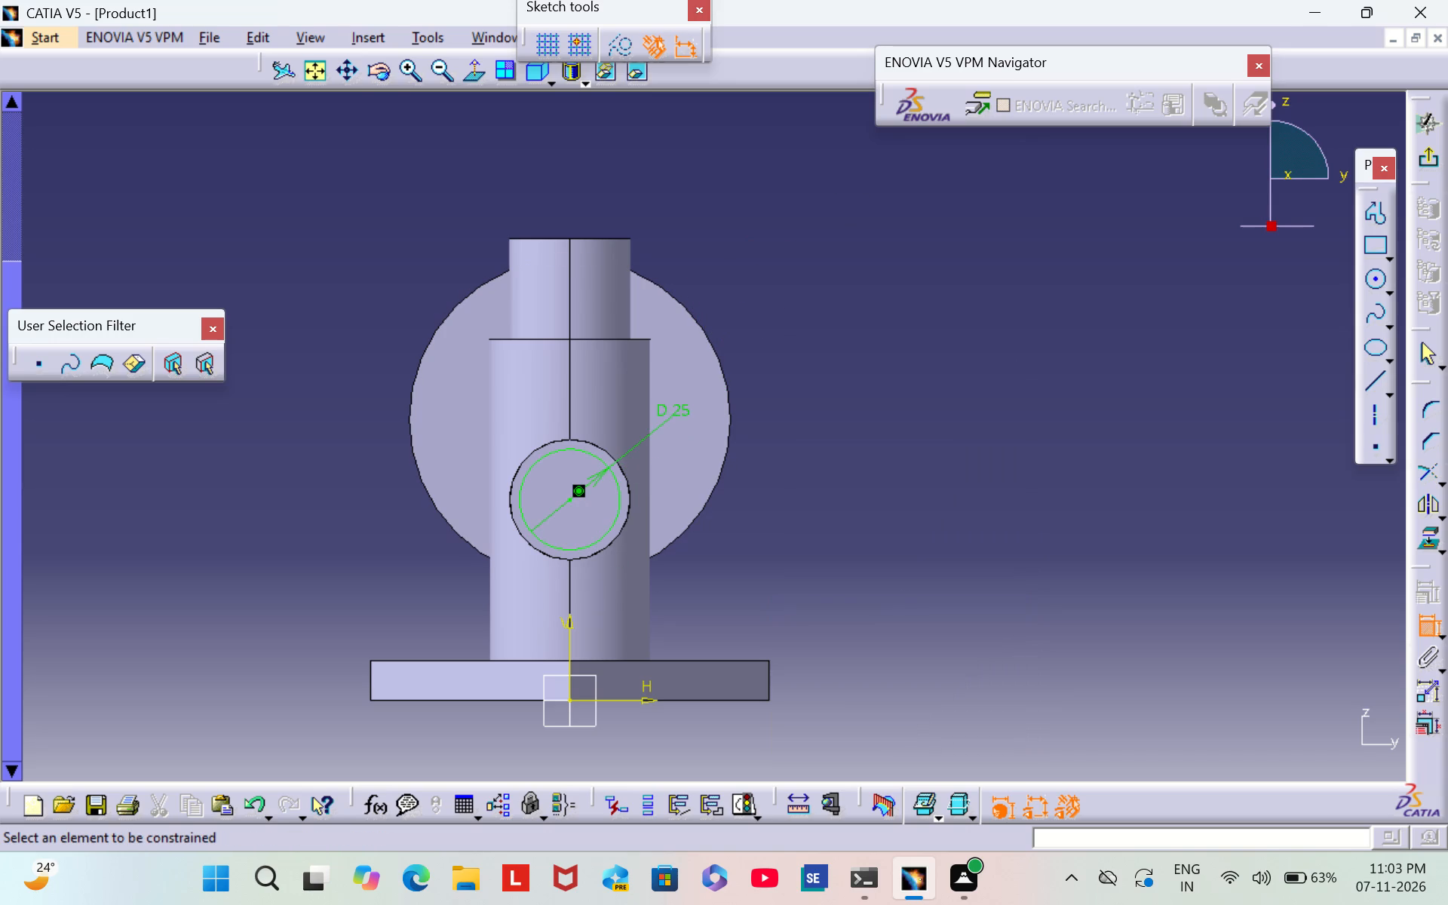
# Exit the sketch and extrude the 25 mm circle as a pad 3 mm long.
pyautogui.click(400, 78)
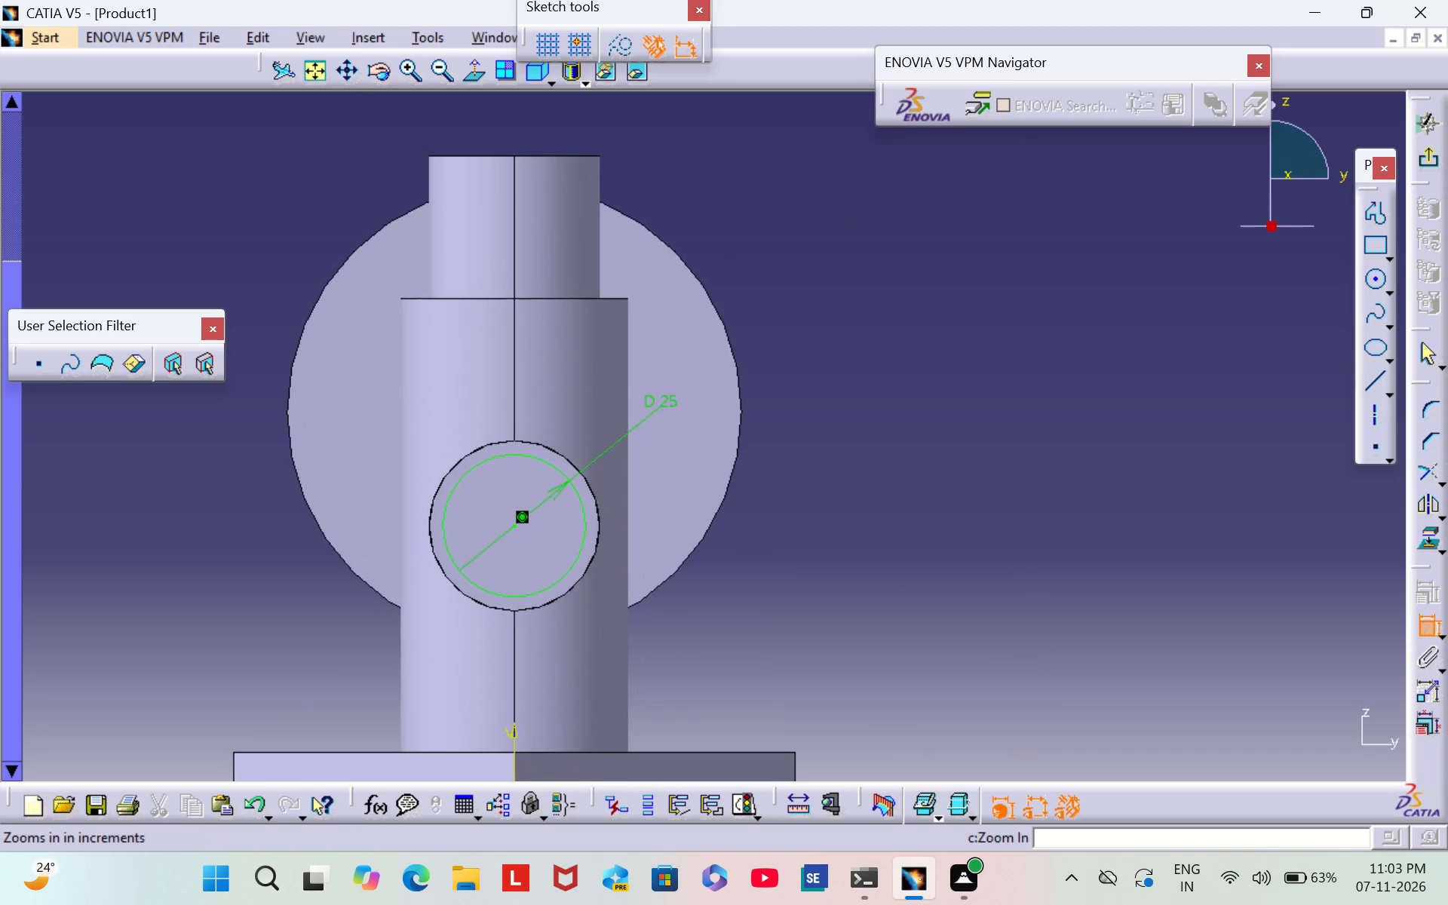
pyautogui.moveTo(809, 548); pyautogui.dragTo(1011, 455, button='middle')
pyautogui.scroll(1, 1008, 455)
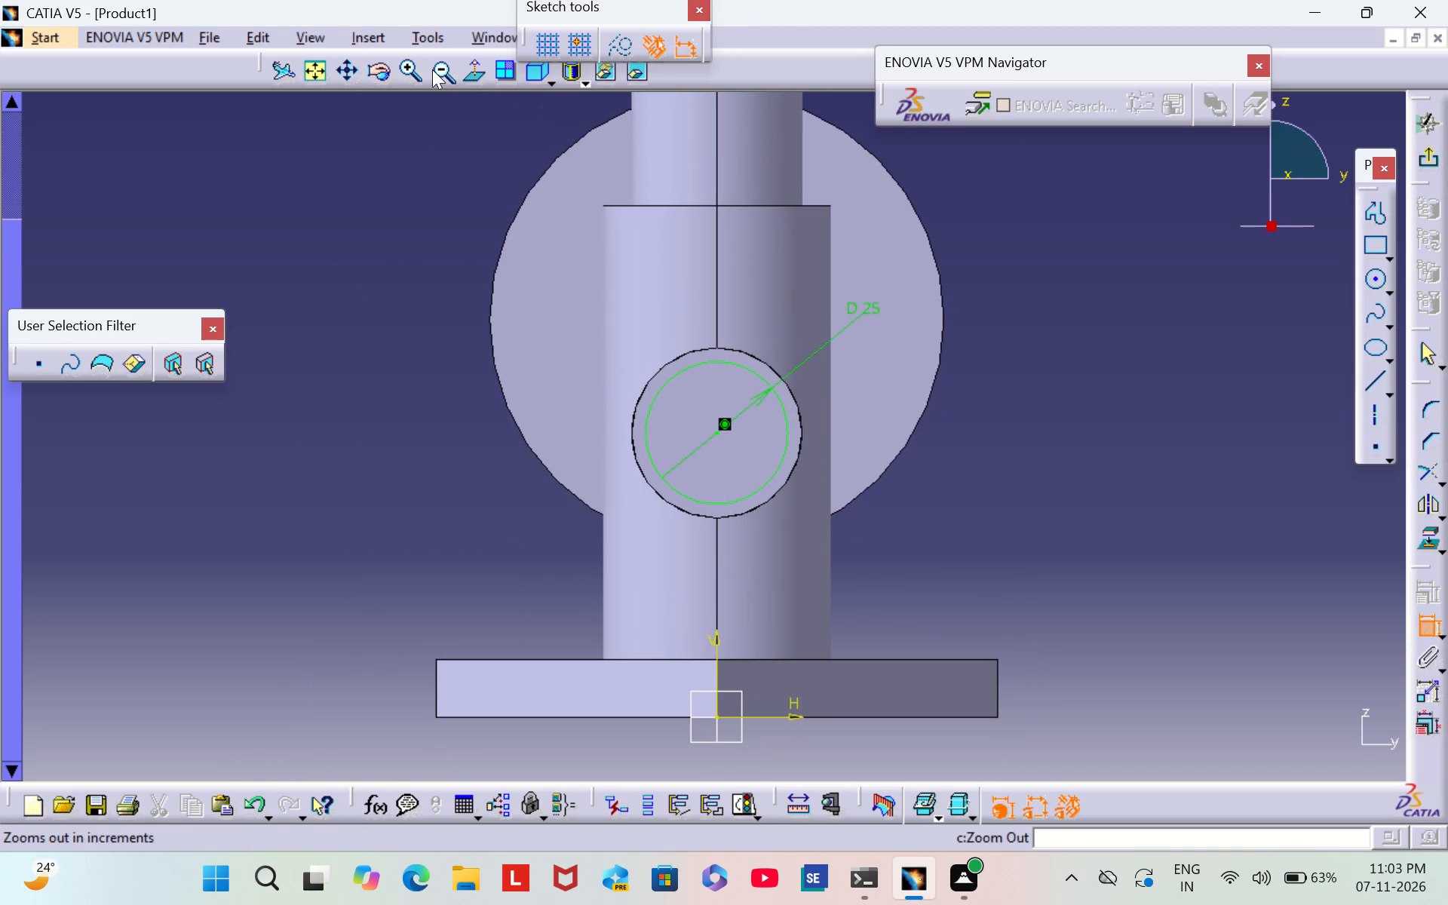
pyautogui.click(440, 69)
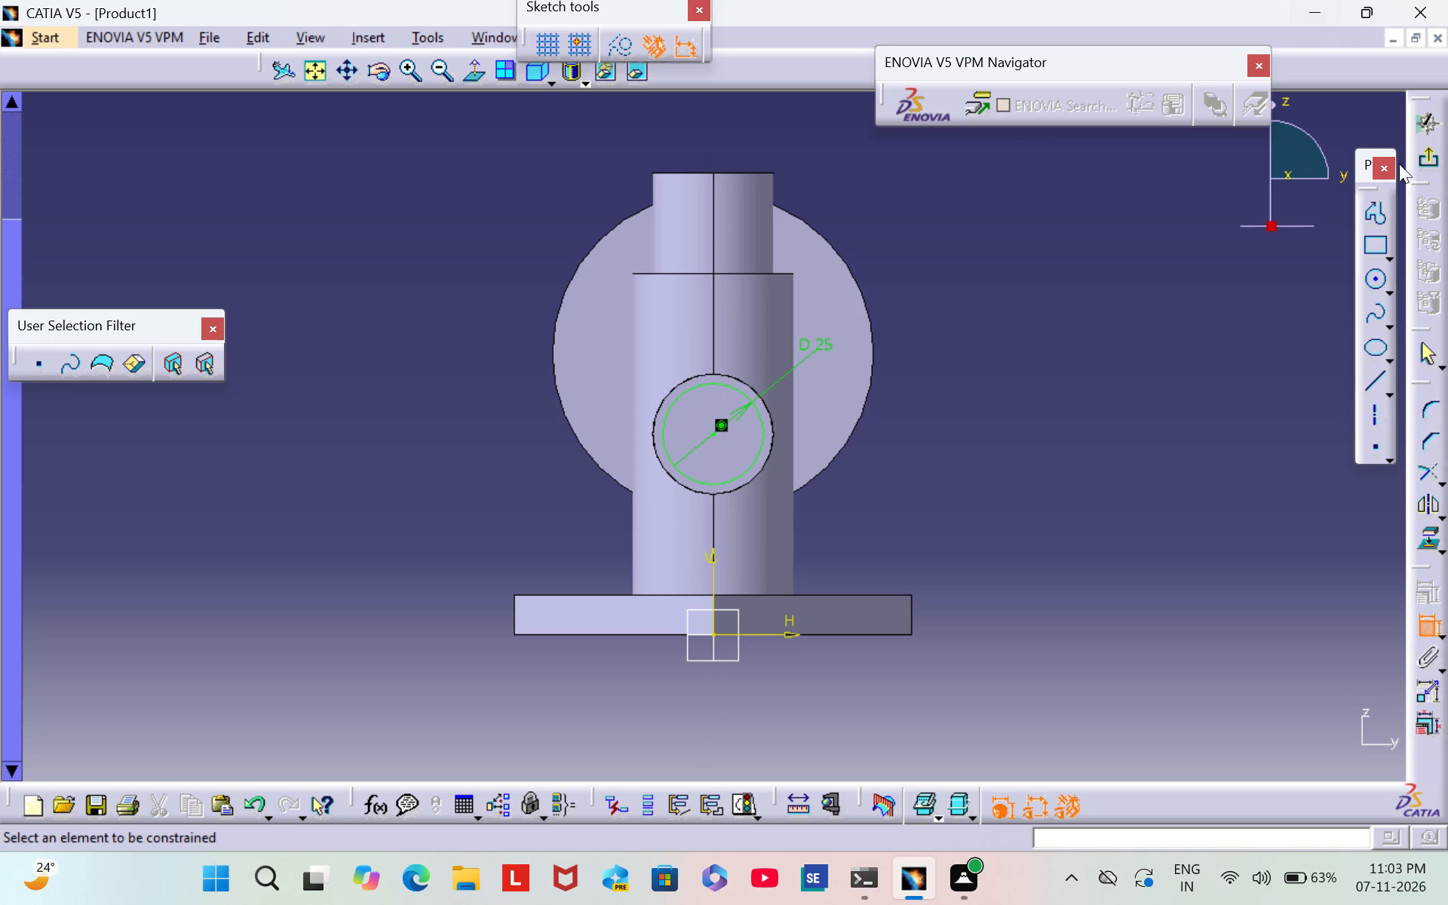
pyautogui.click(1422, 169)
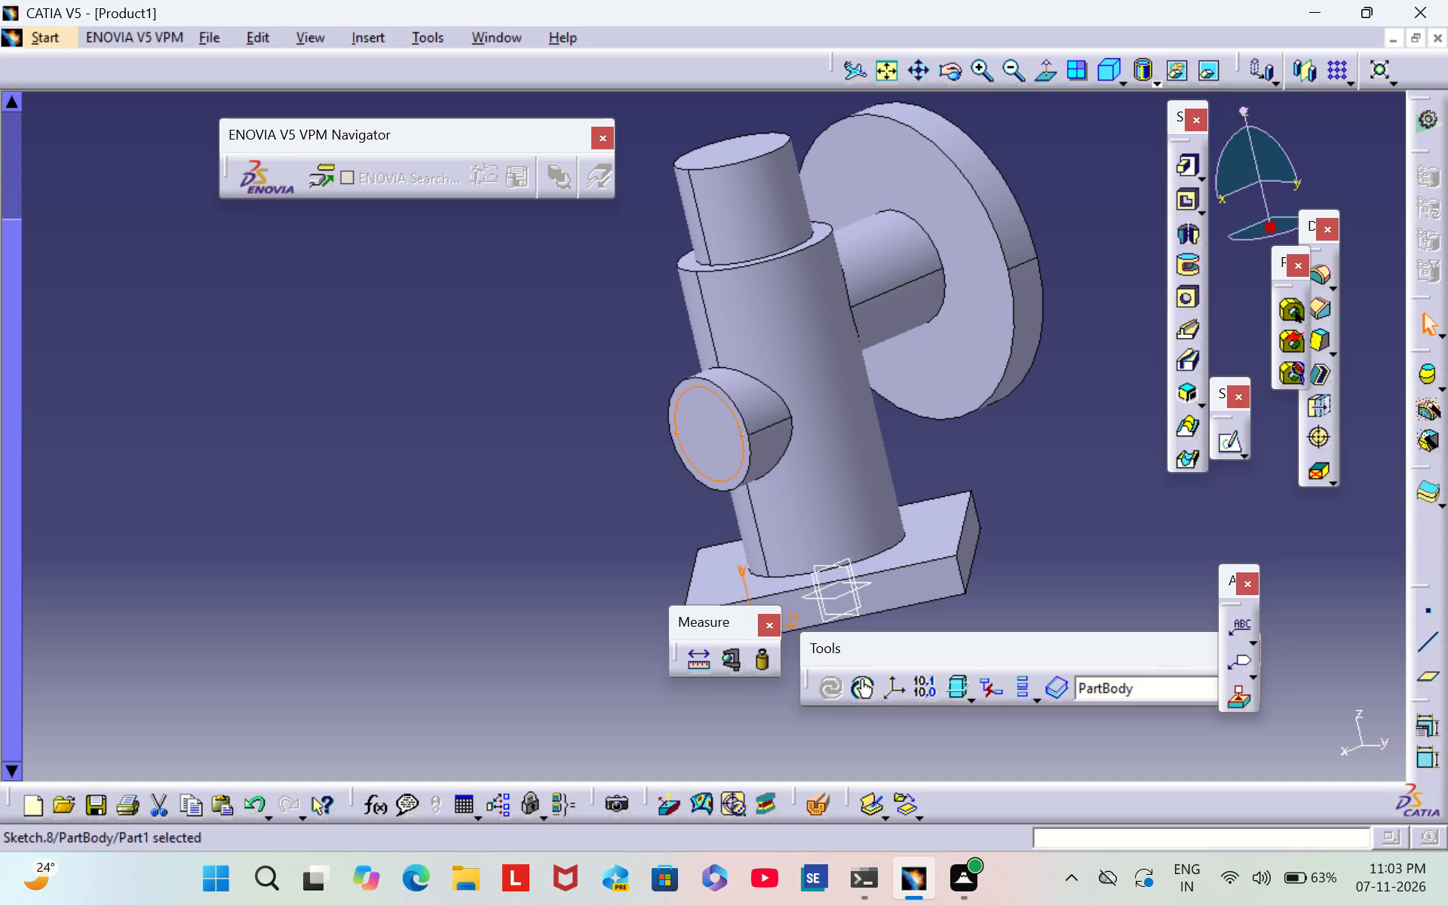
pyautogui.click(1184, 176)
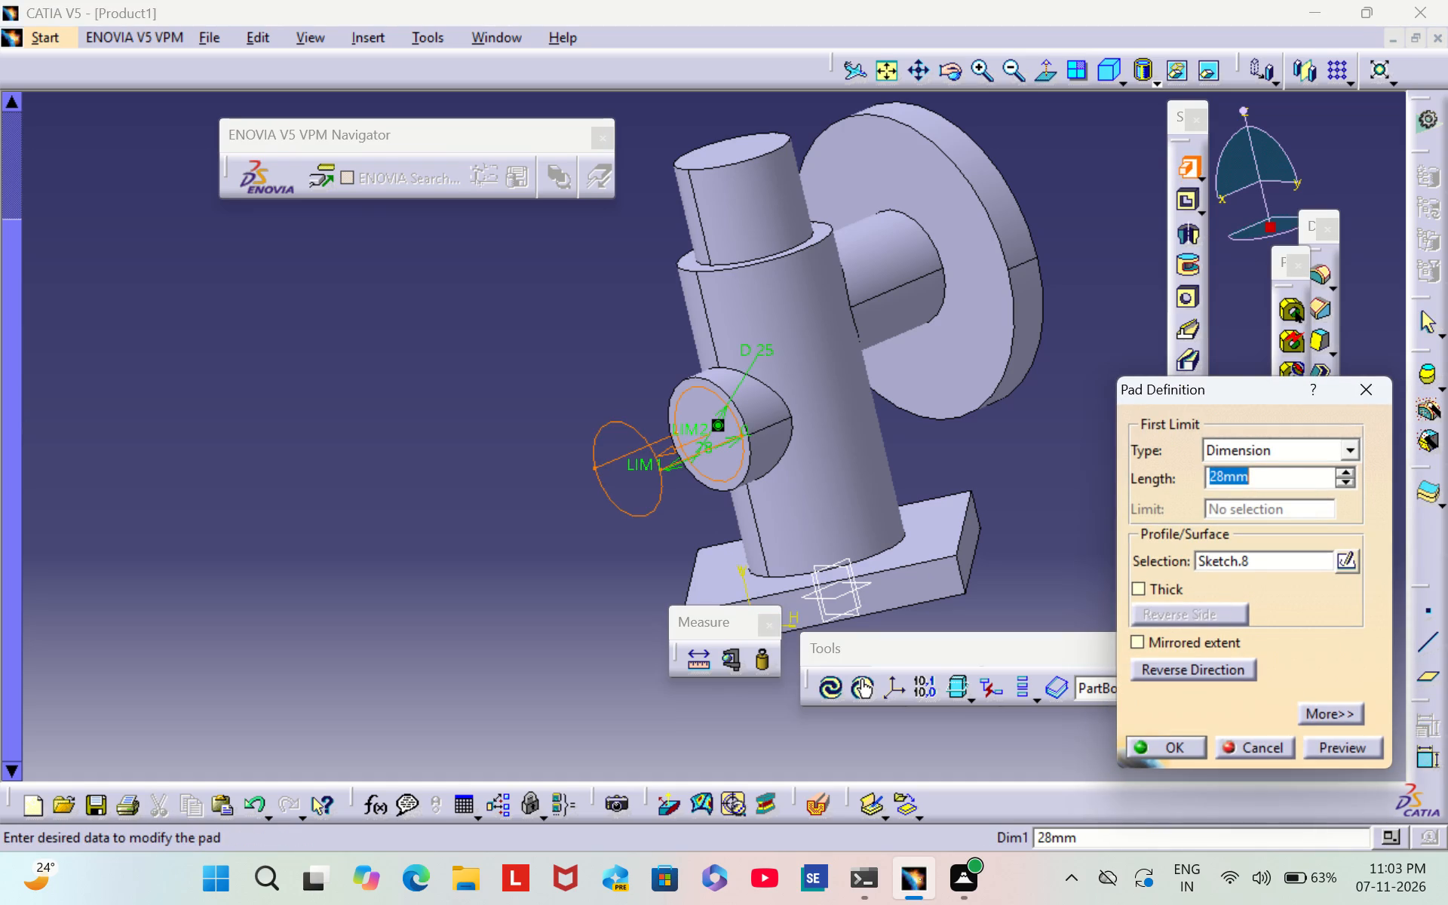
pyautogui.press('BackSpace')
pyautogui.press('3')
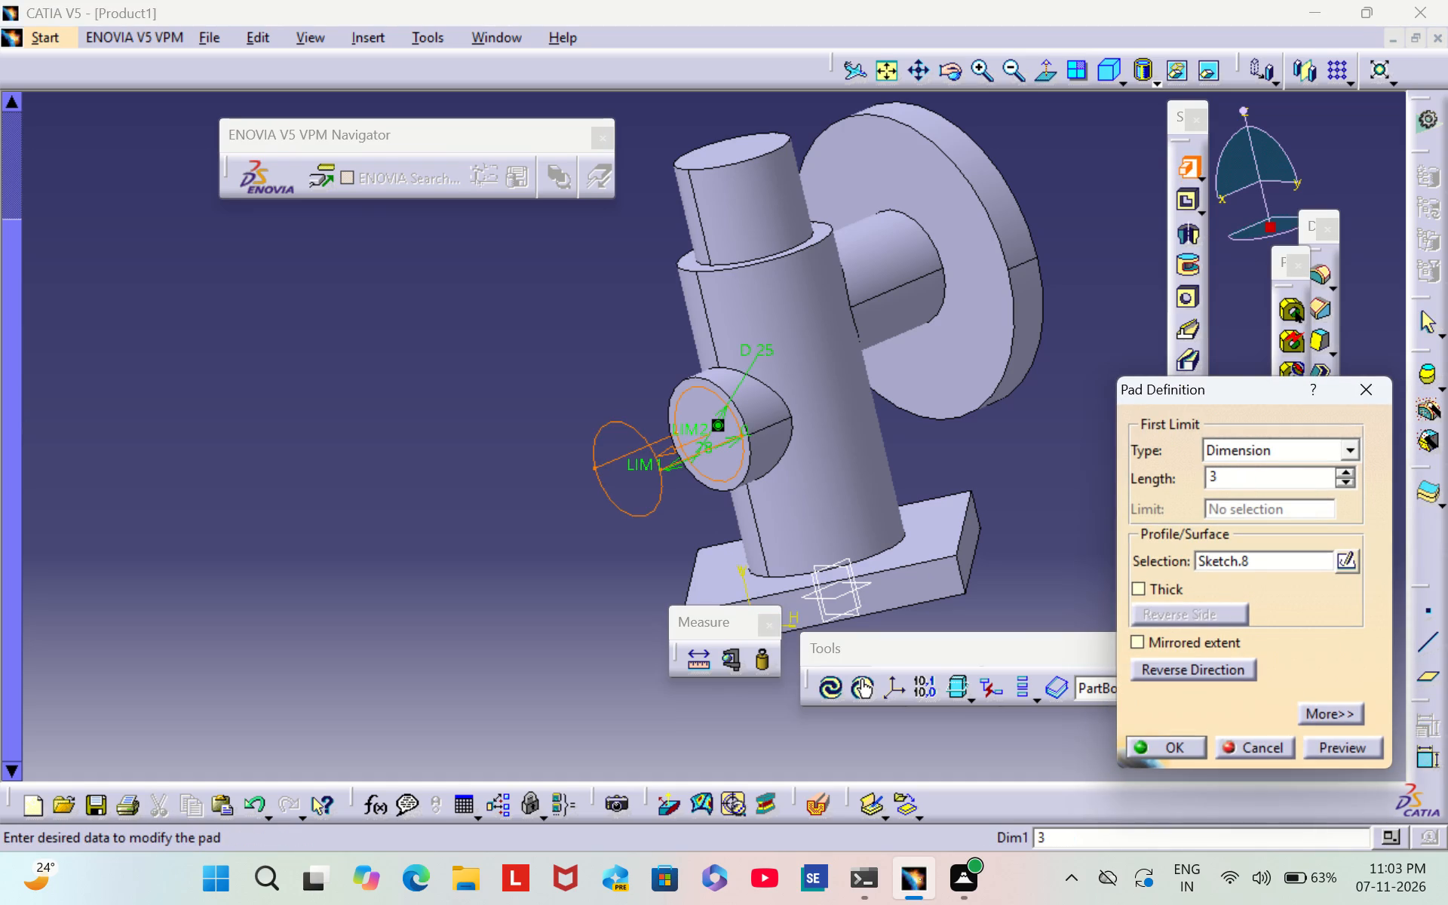
pyautogui.press('Return')
pyautogui.click(530, 618)
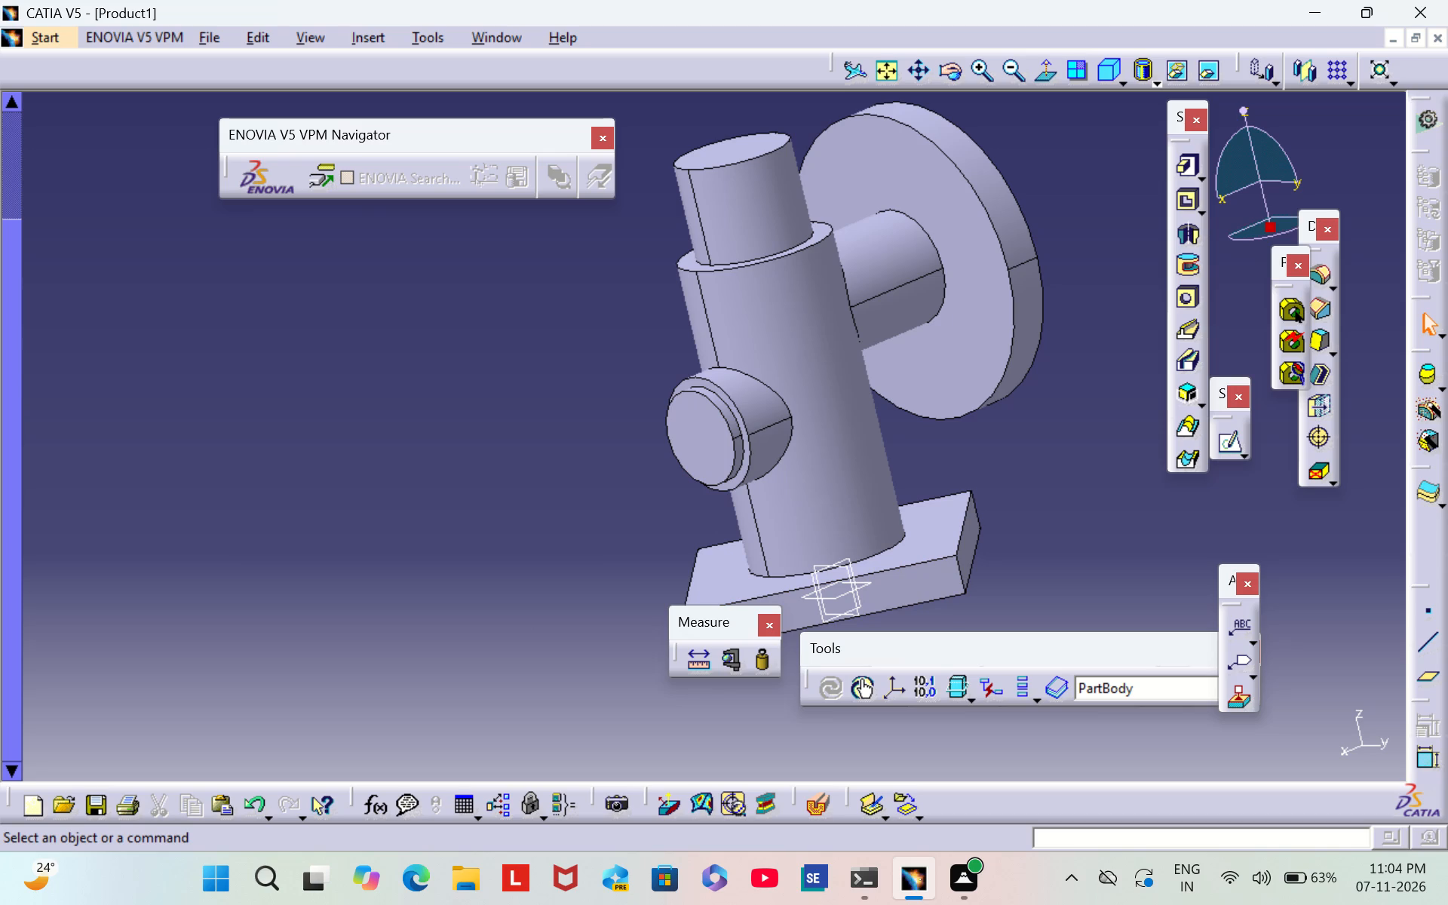
# Open a sketch on the 25 mm step's end face and draw a circle about 24 mm in diameter, clear of the part beside the upper column.
pyautogui.click(702, 452)
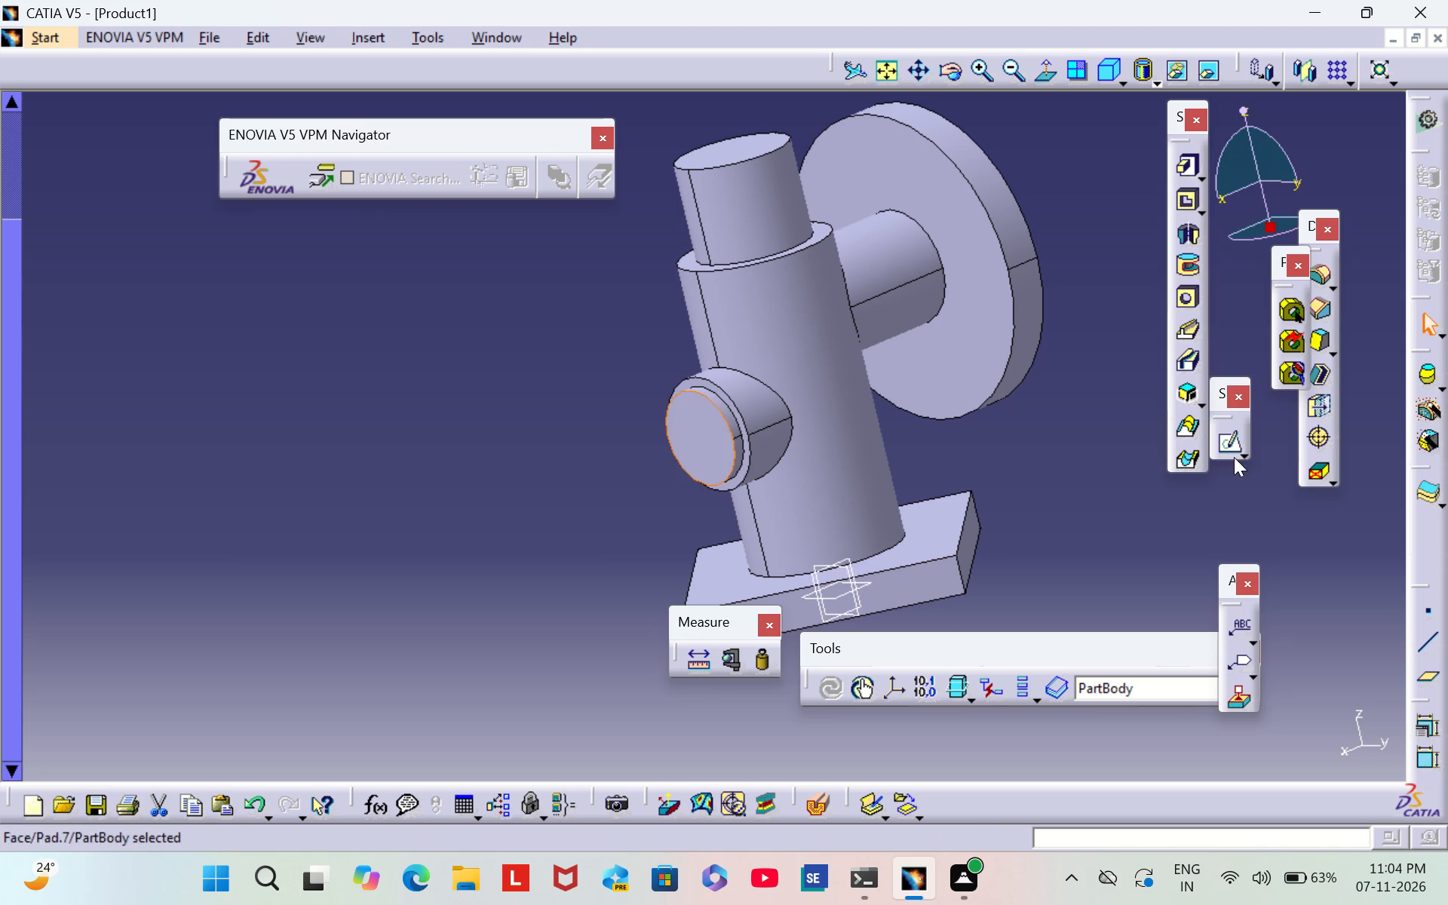
pyautogui.click(1230, 446)
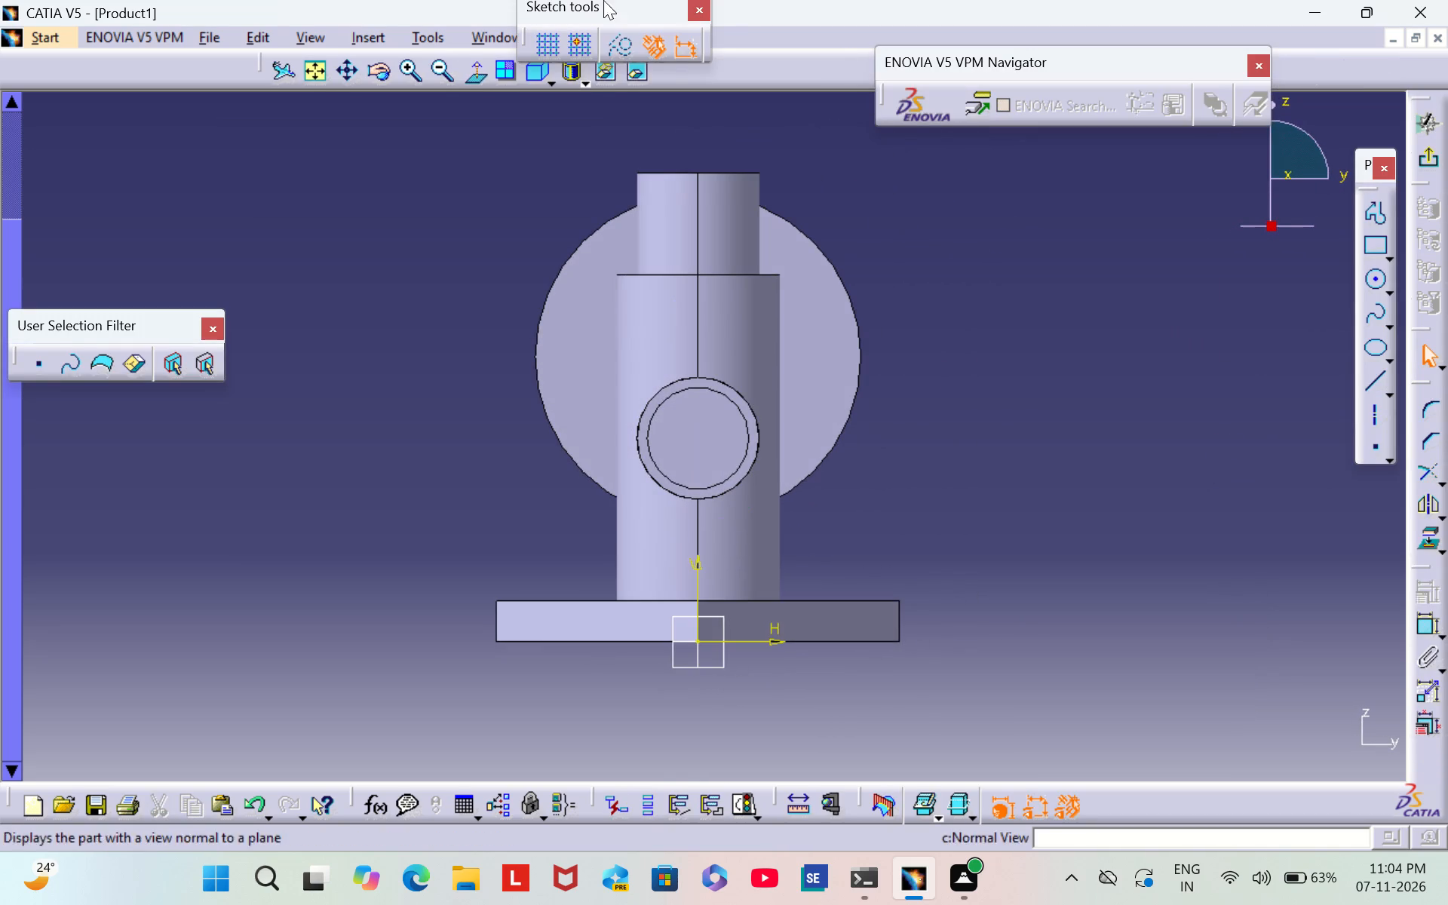
pyautogui.click(1378, 288)
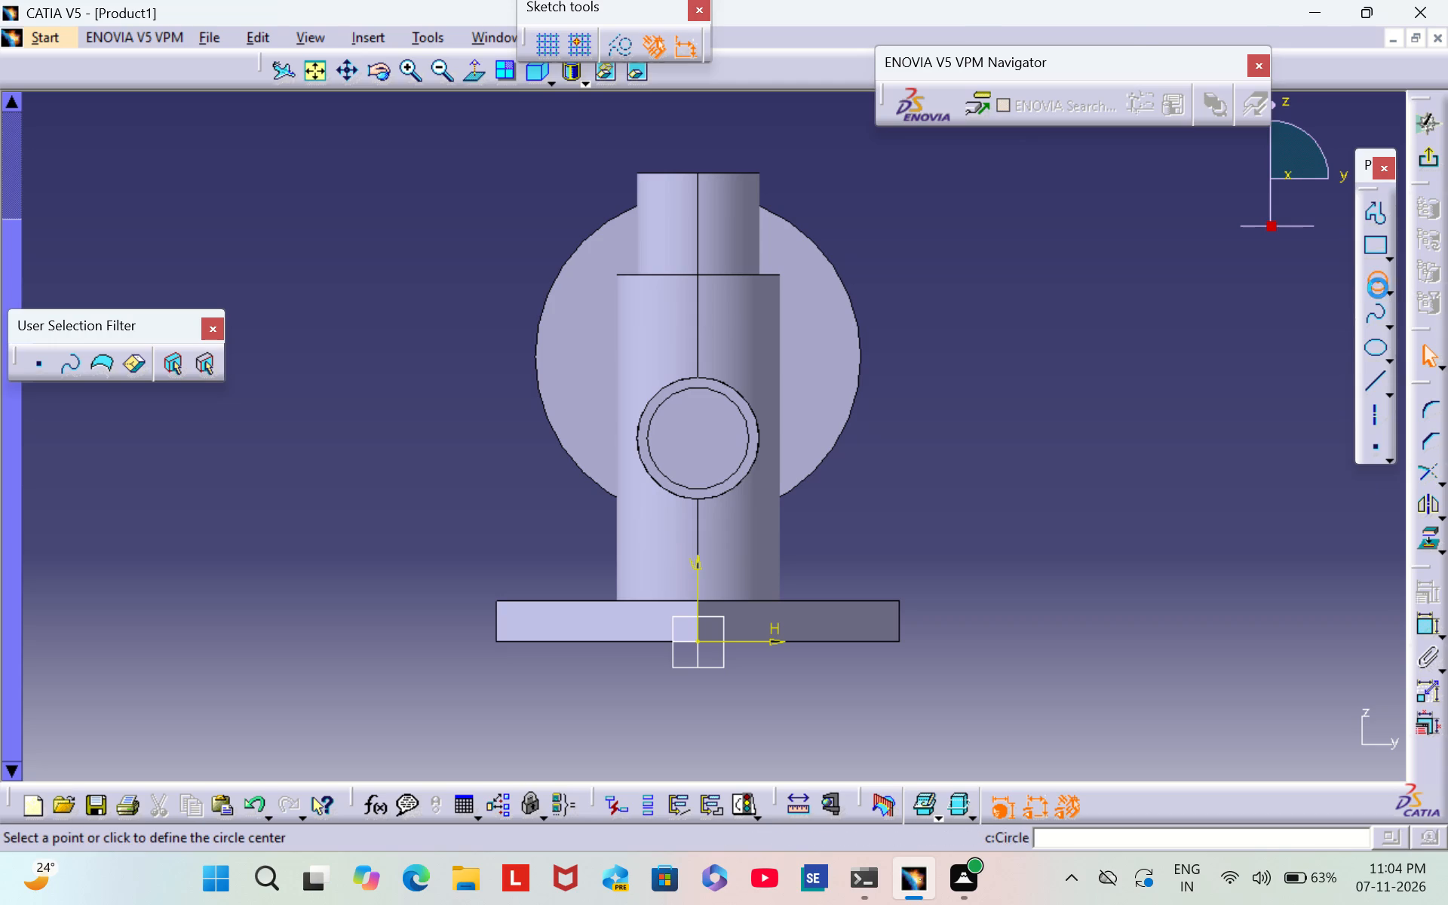
pyautogui.click(907, 230)
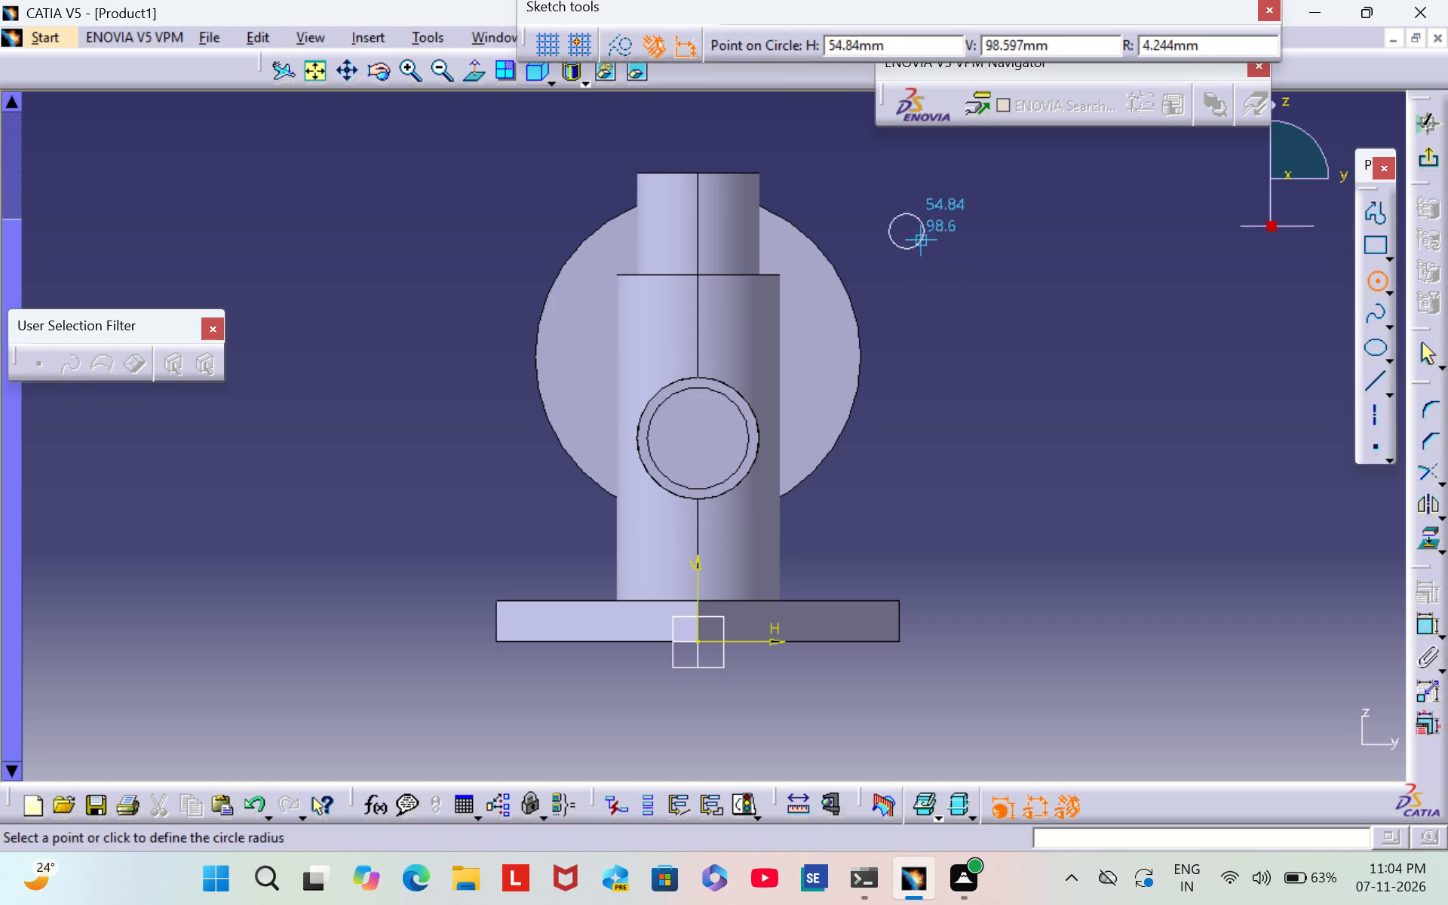
pyautogui.click(931, 273)
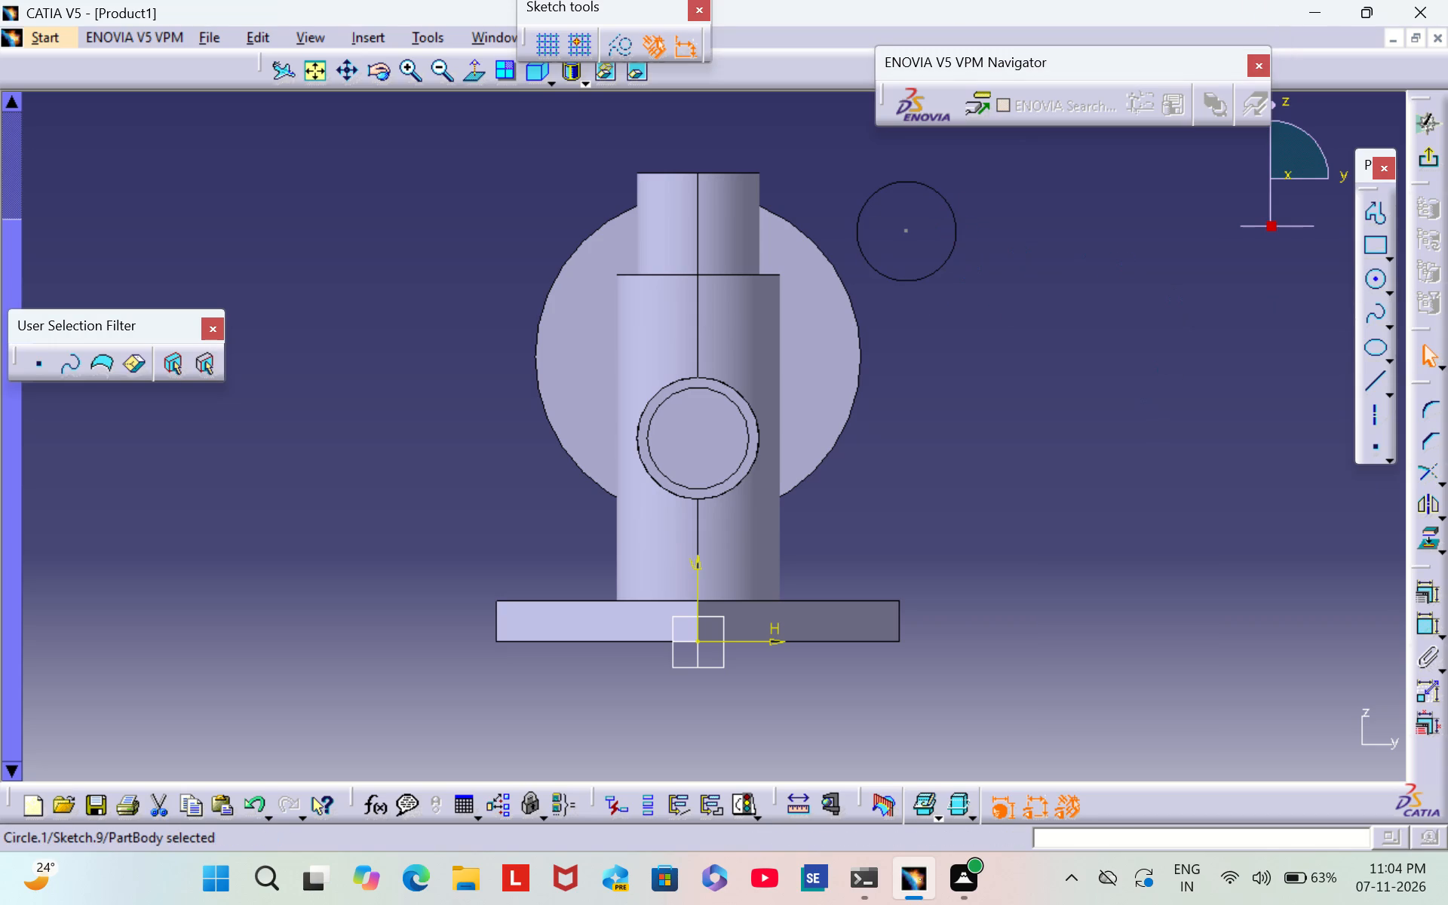
# Dimension the new circle's diameter and set it to 27 mm.
pyautogui.click(1429, 623)
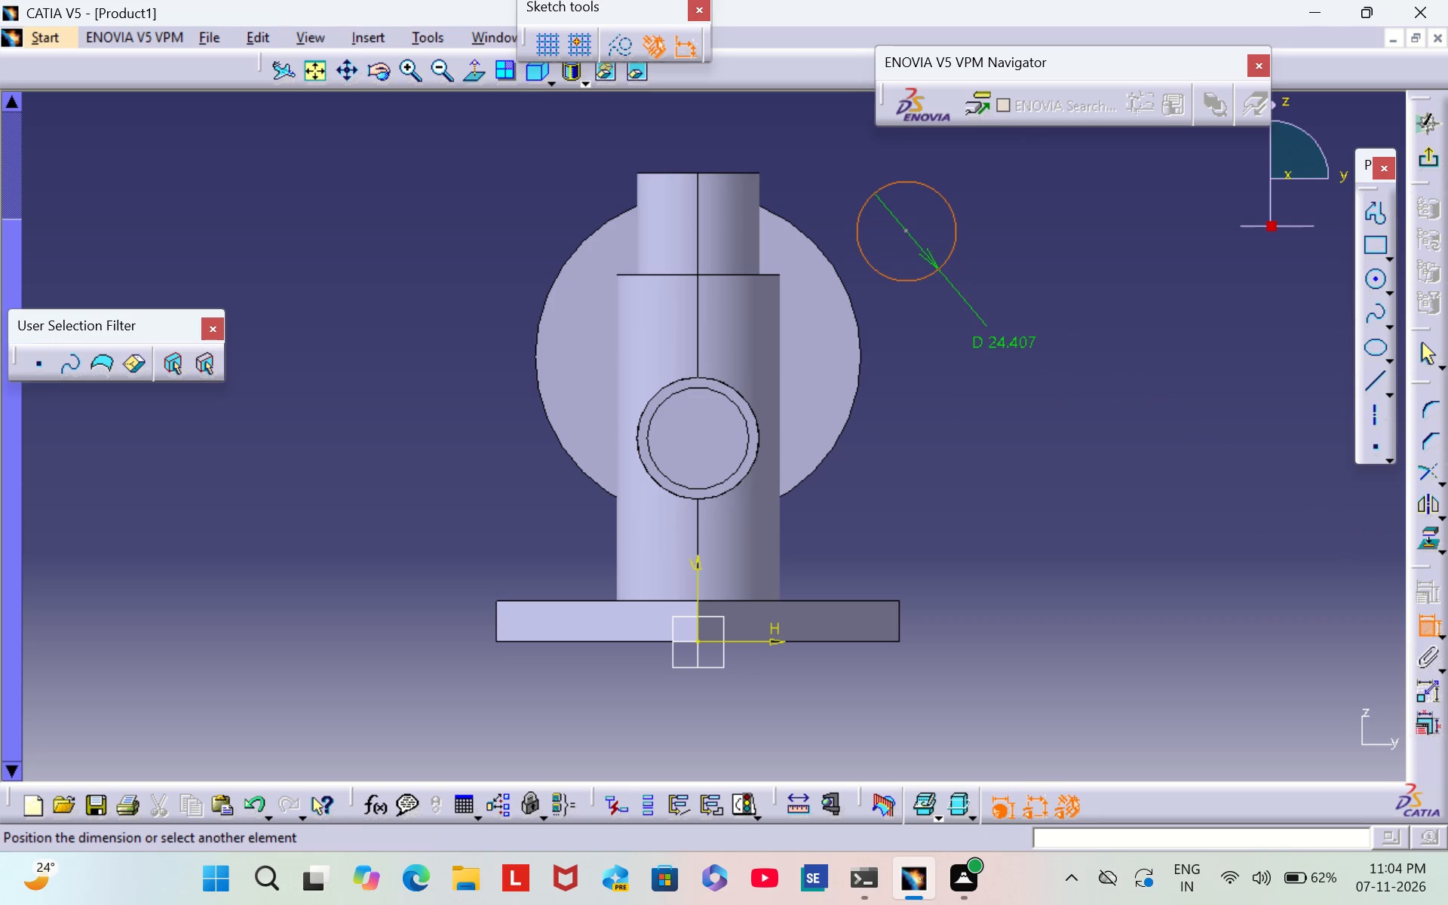
pyautogui.click(1008, 338)
pyautogui.doubleClick(1008, 338)
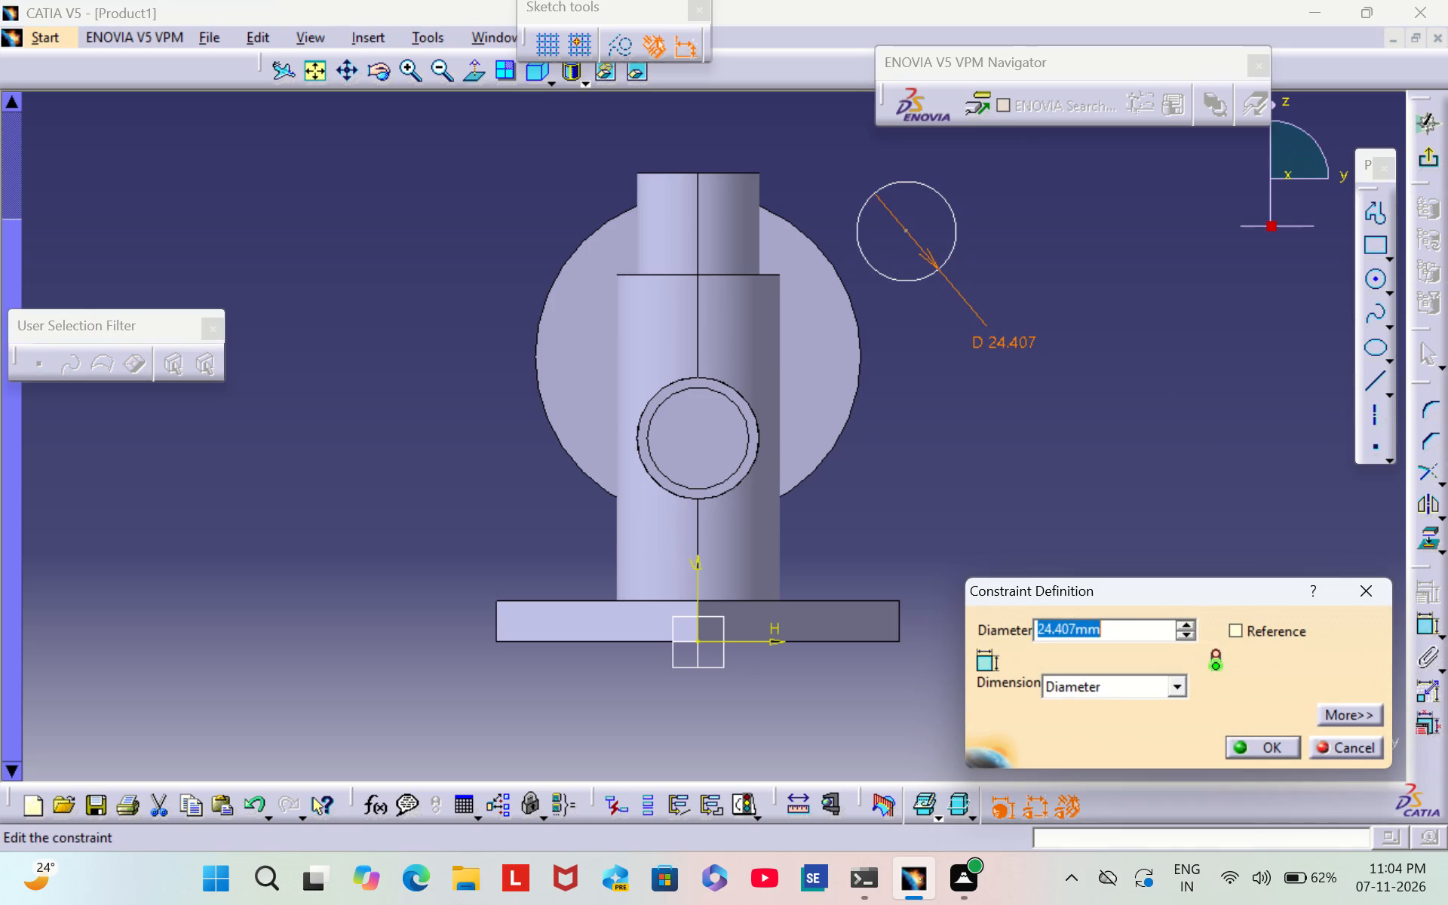
pyautogui.press('BackSpace')
pyautogui.write('27')
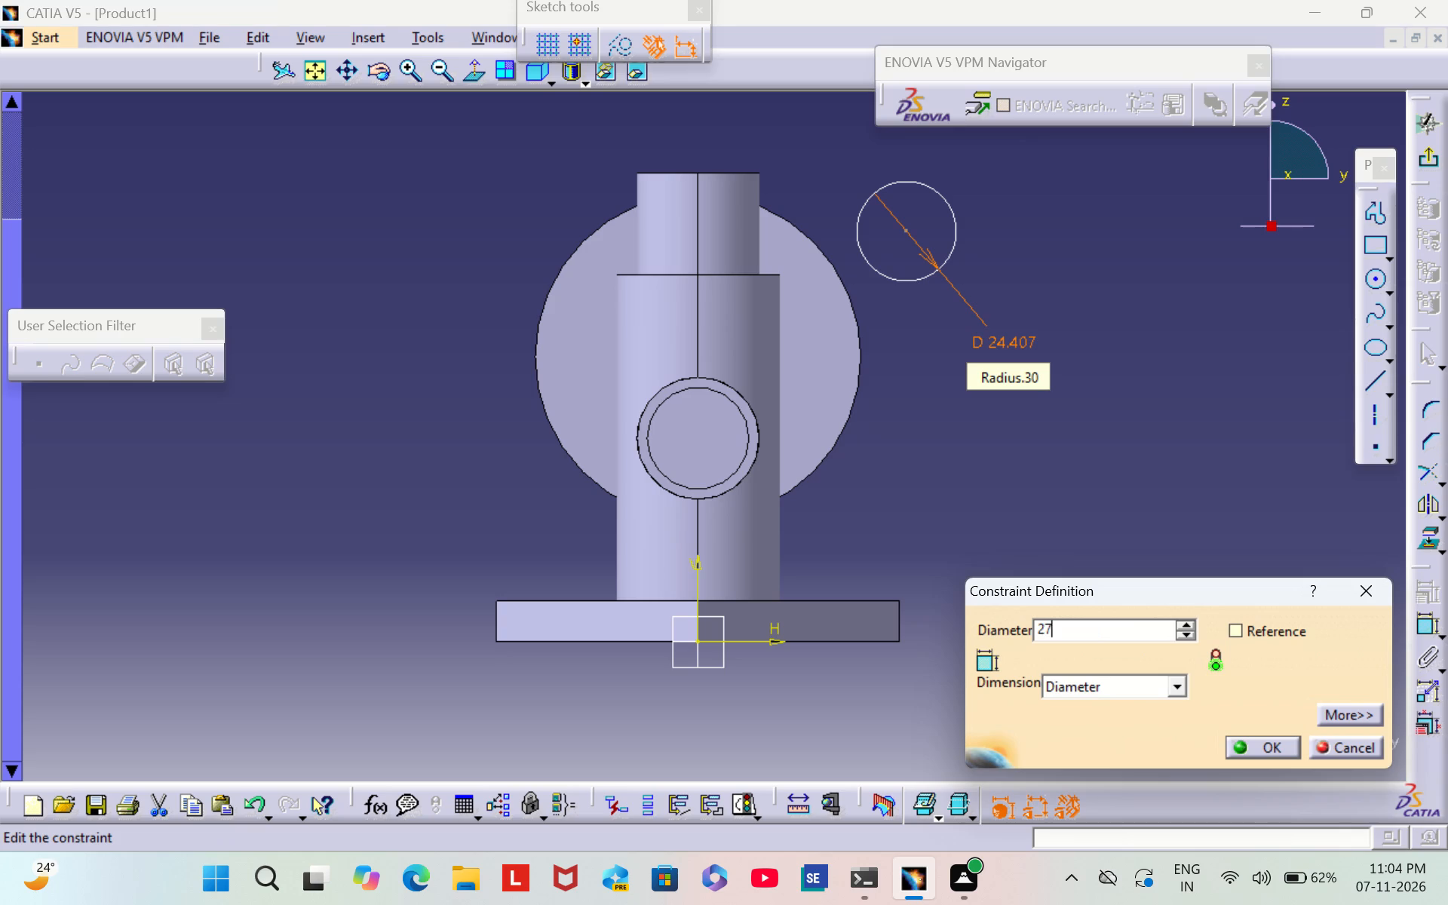
pyautogui.press('Return')
pyautogui.click(1166, 284)
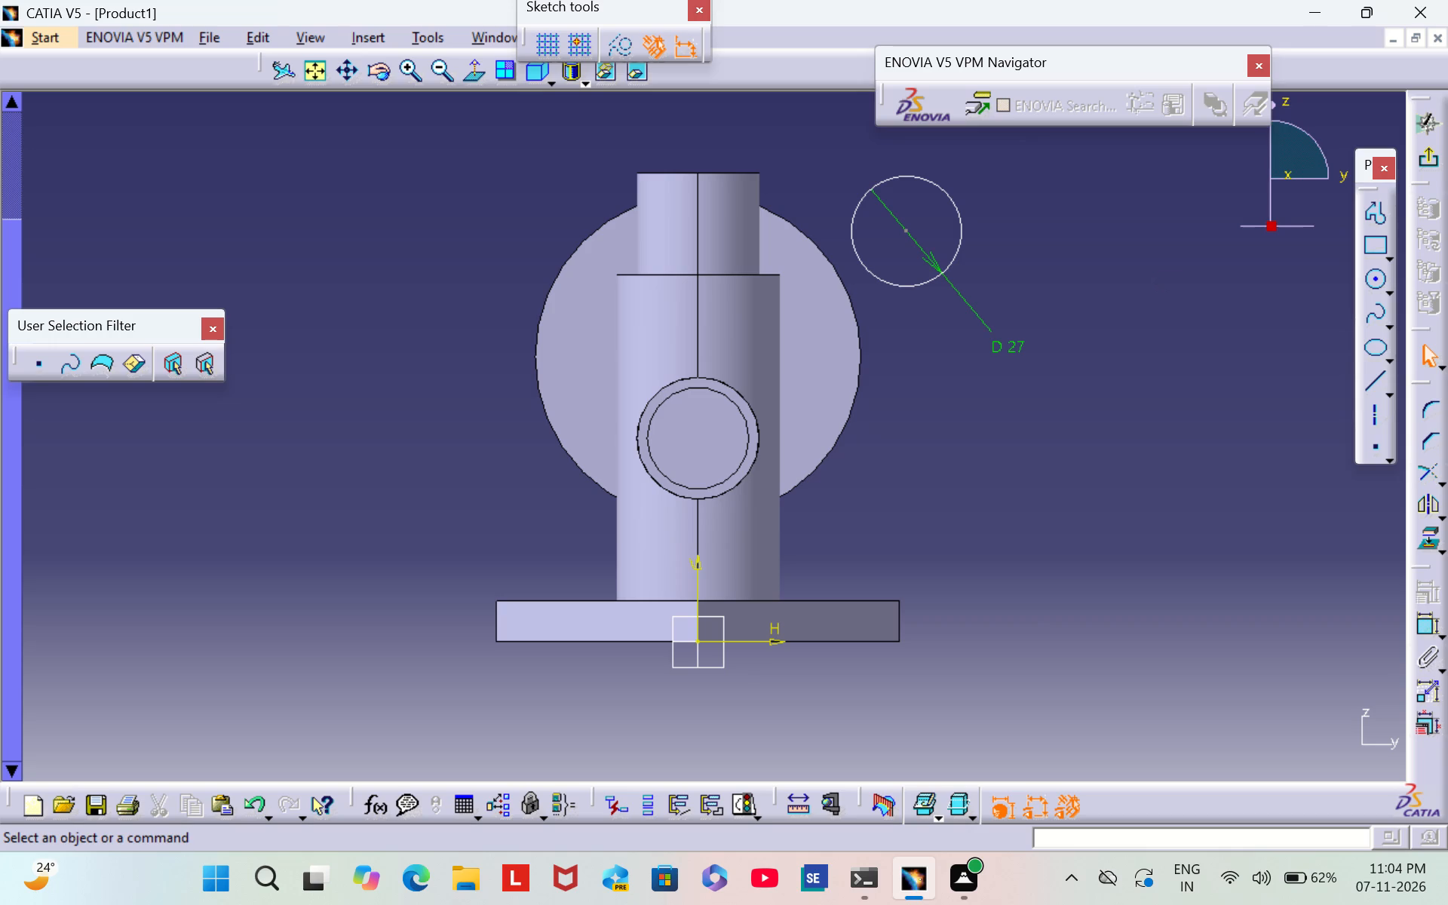
# Constrain the 27 mm circle to be concentric with the outer circular edge of the 30 mm side boss.
pyautogui.doubleClick(1425, 628)
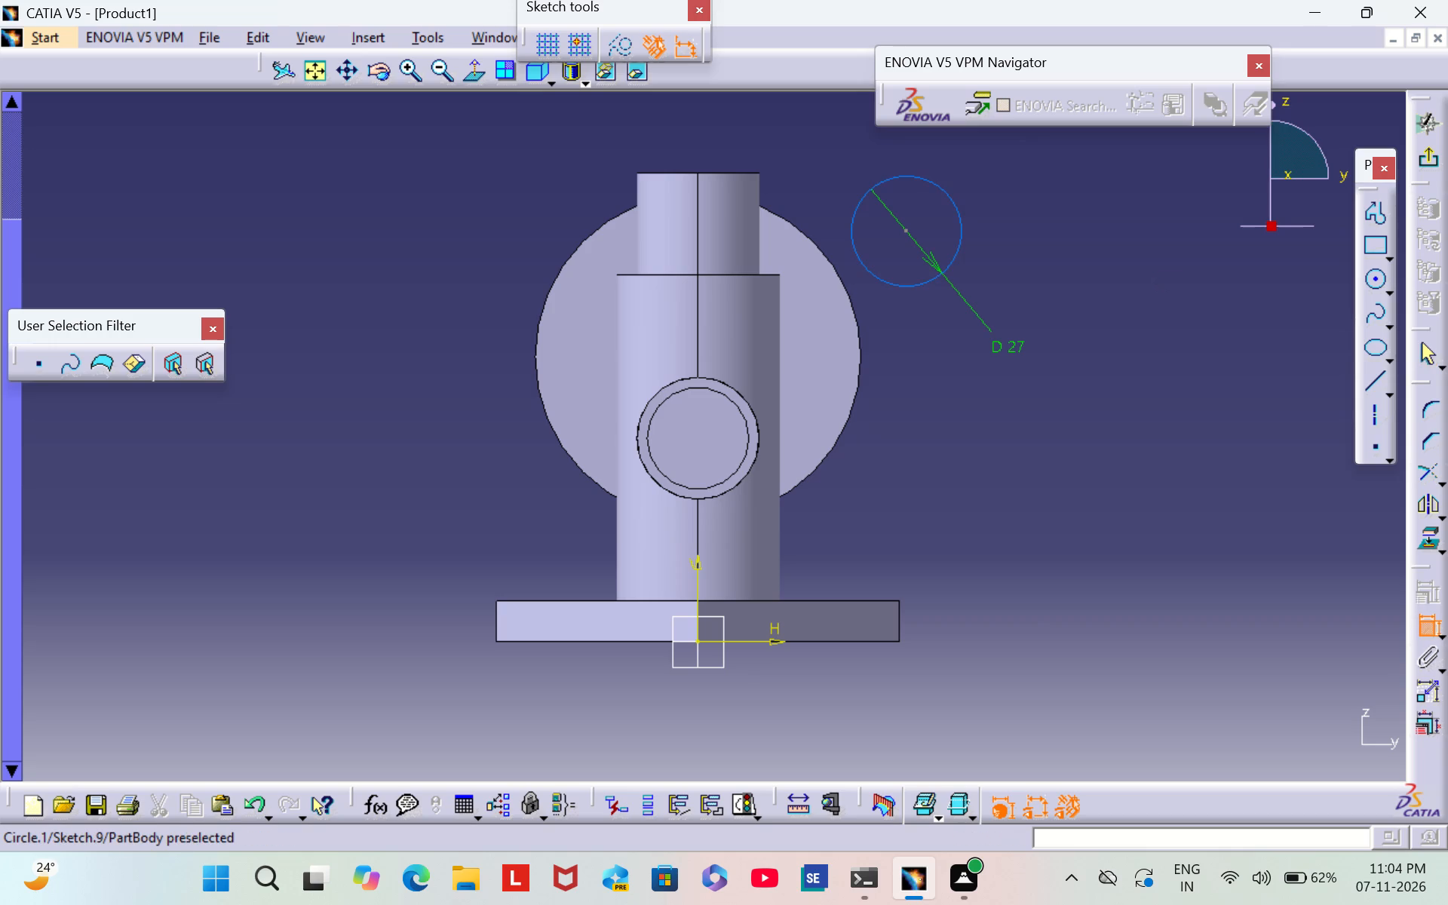
pyautogui.click(960, 241)
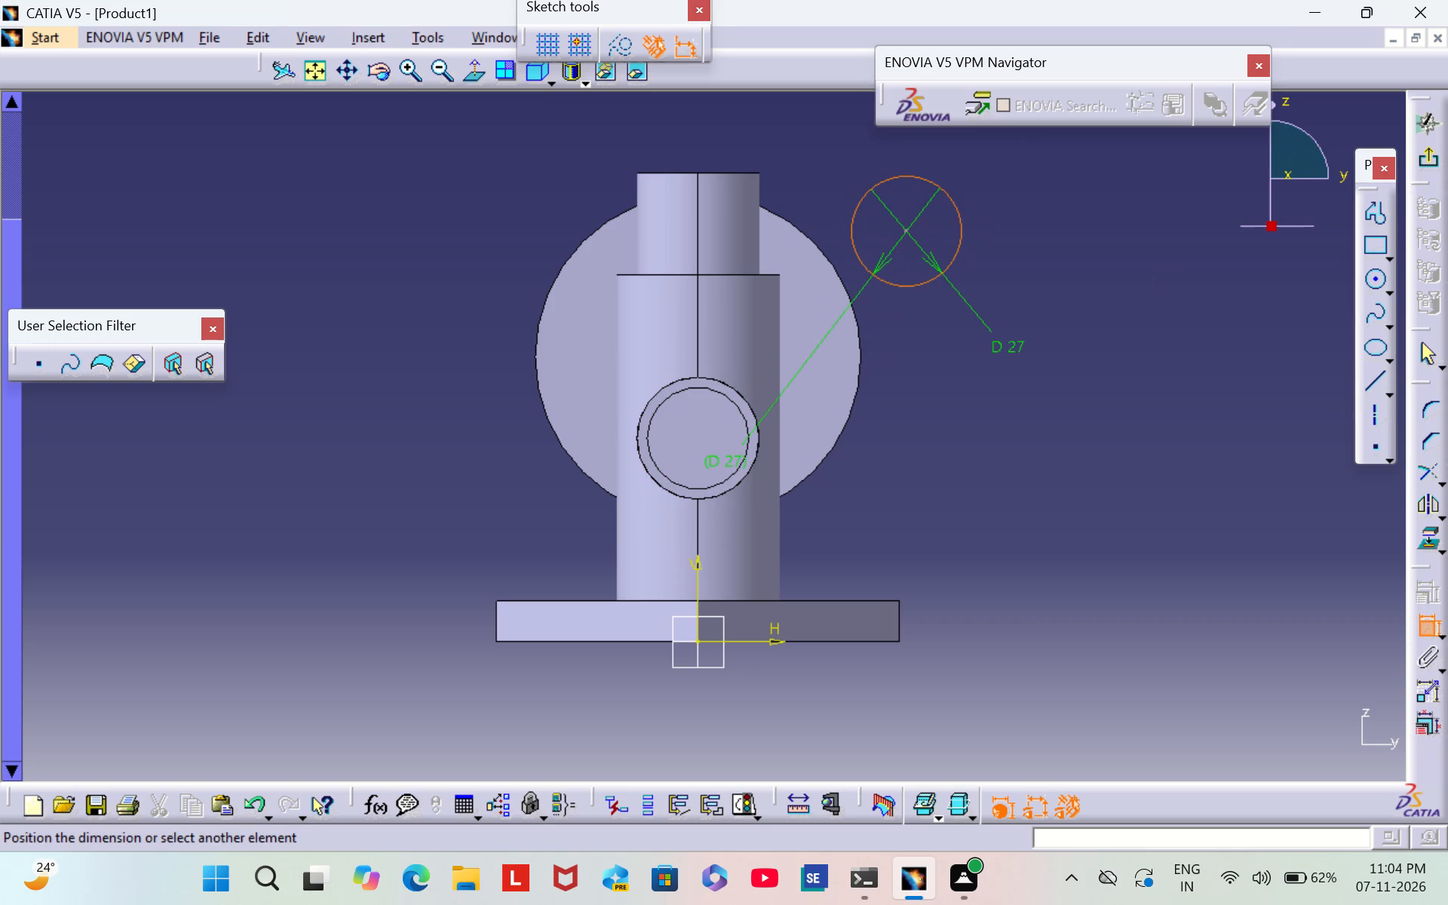
pyautogui.click(749, 471)
pyautogui.rightClick(750, 471)
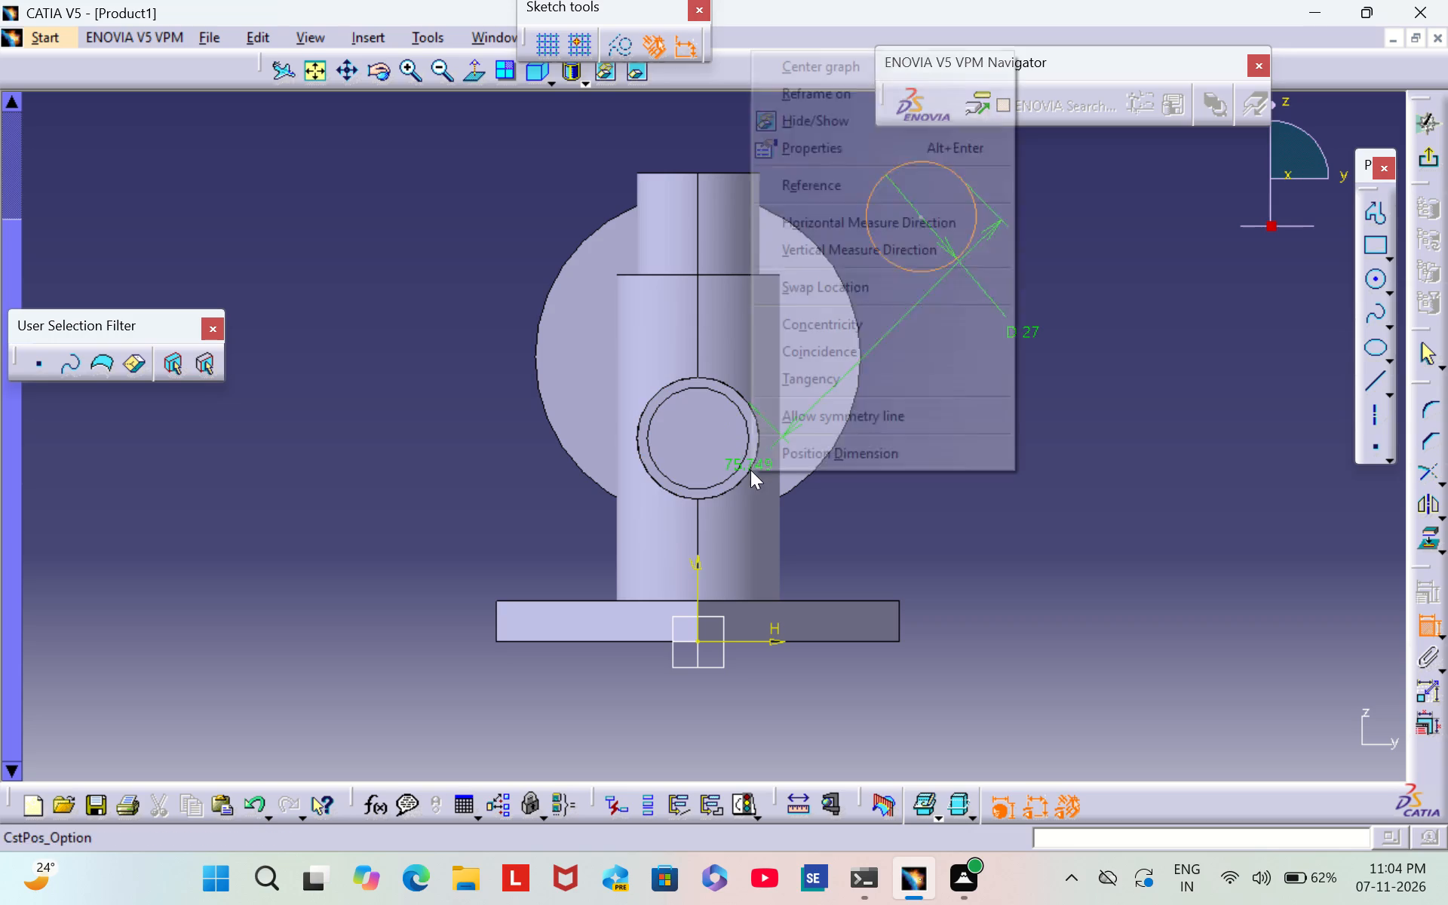
pyautogui.click(907, 326)
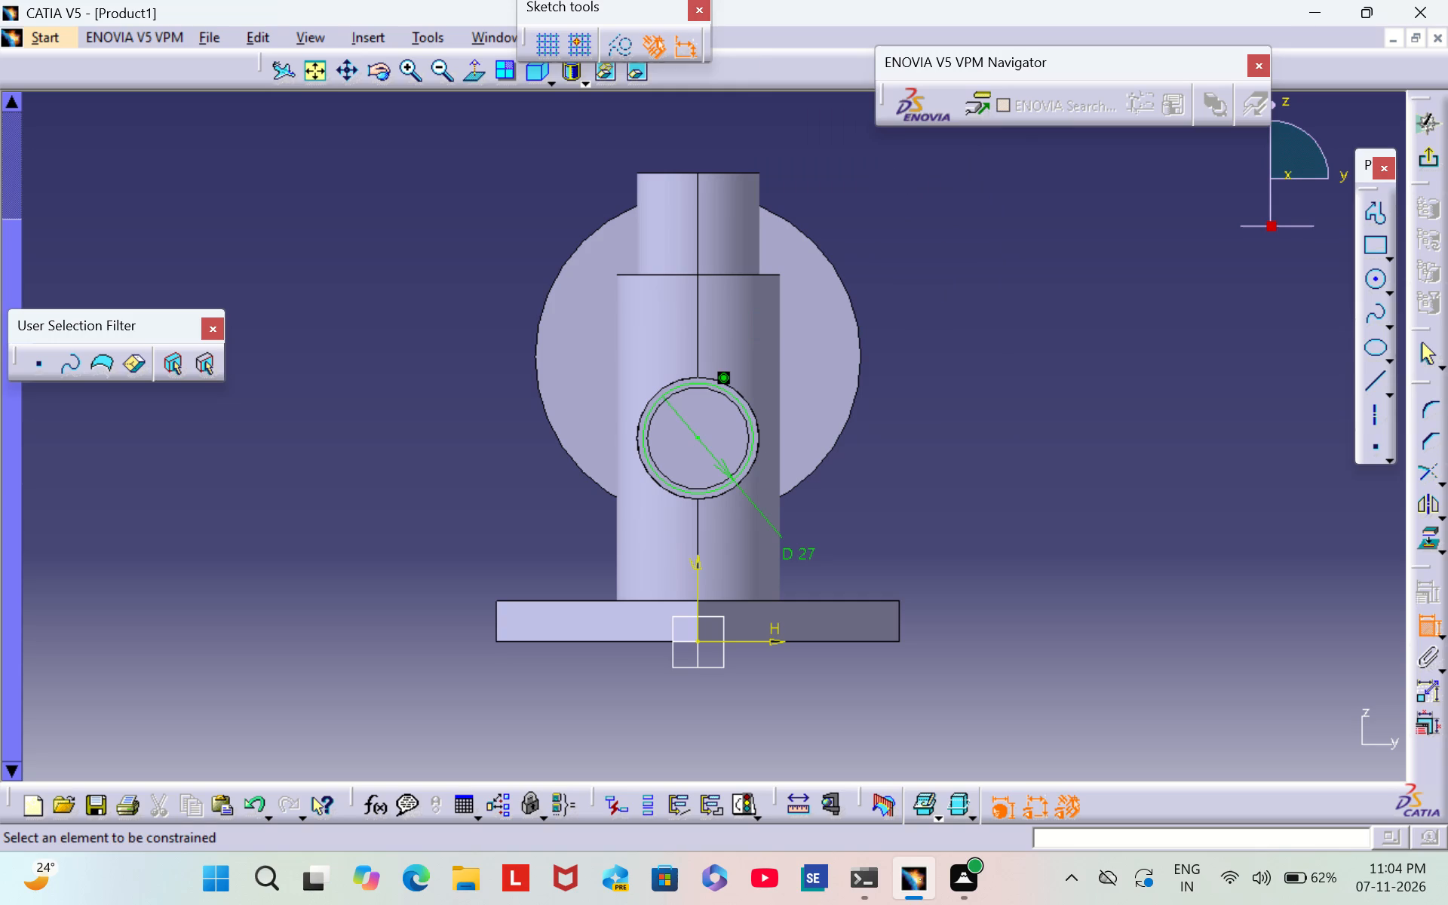
# Exit the sketch and extrude the 27 mm circle as a pad with the length entered as 27-3.
pyautogui.click(1427, 167)
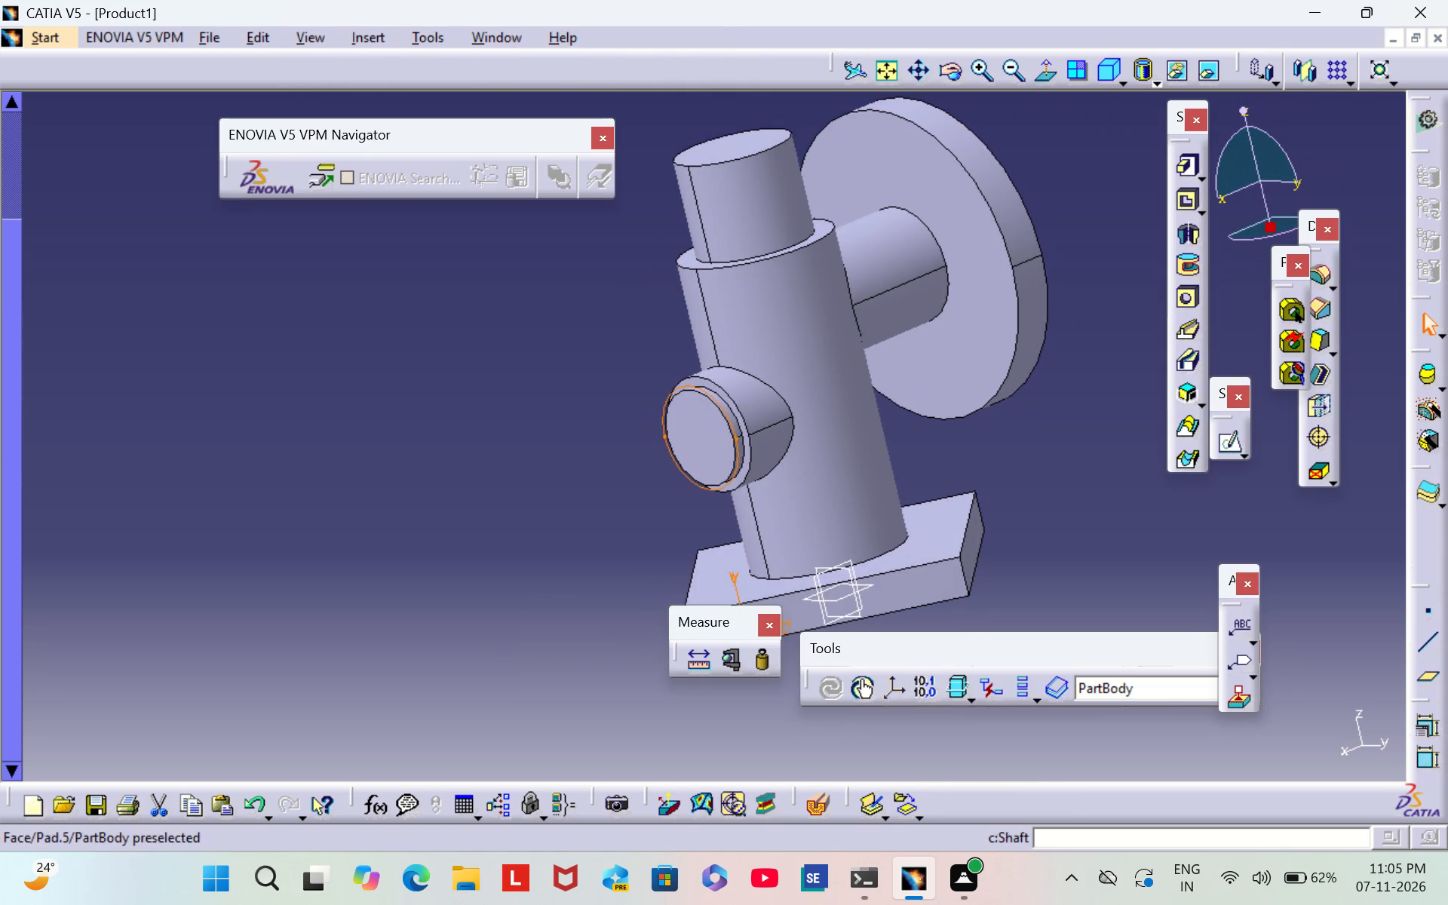
pyautogui.click(1196, 165)
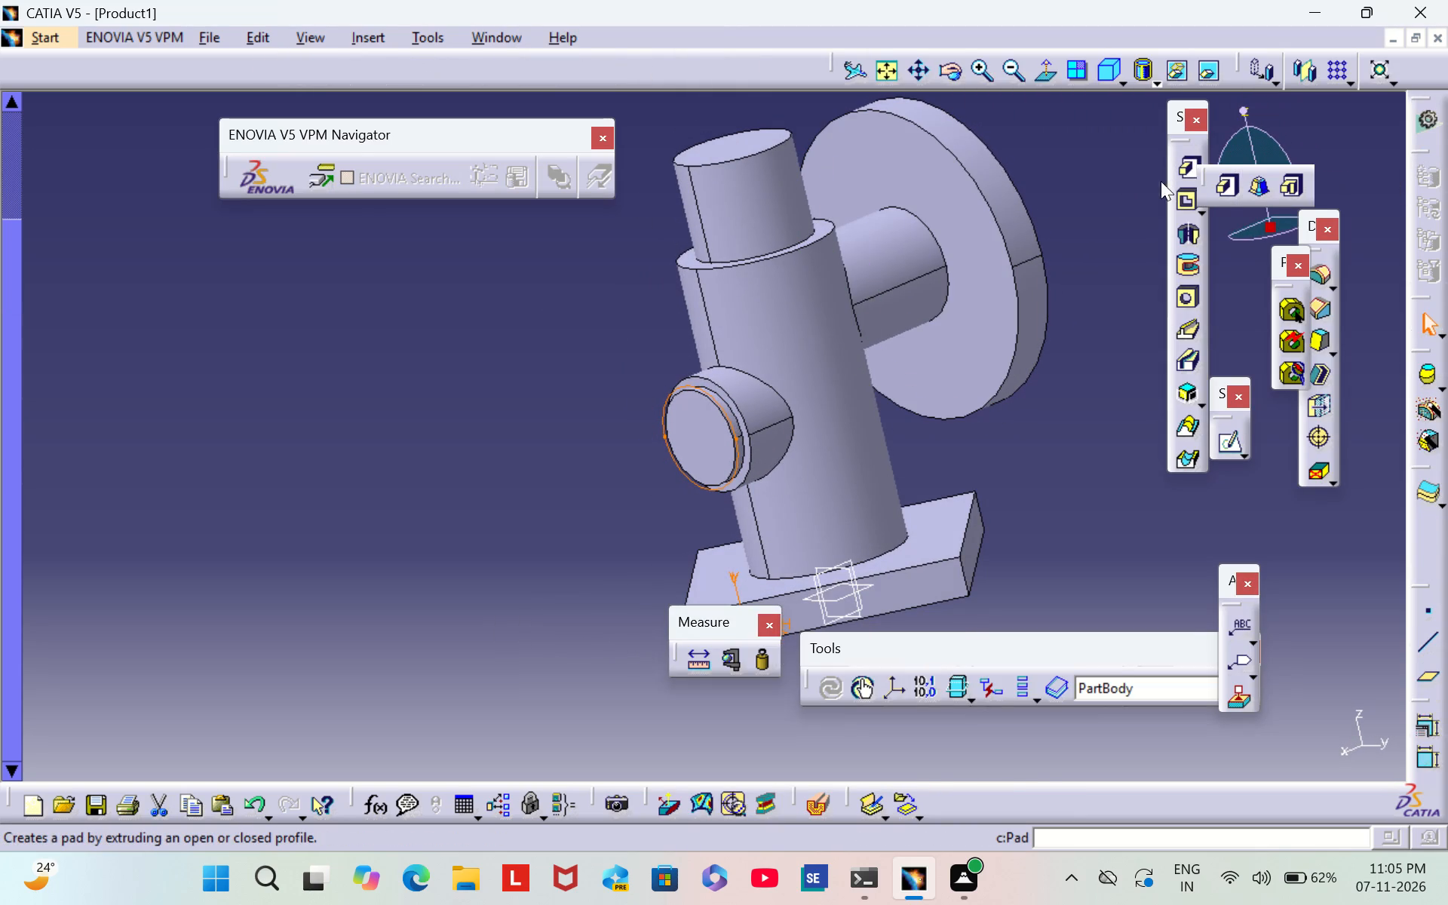
pyautogui.click(1226, 192)
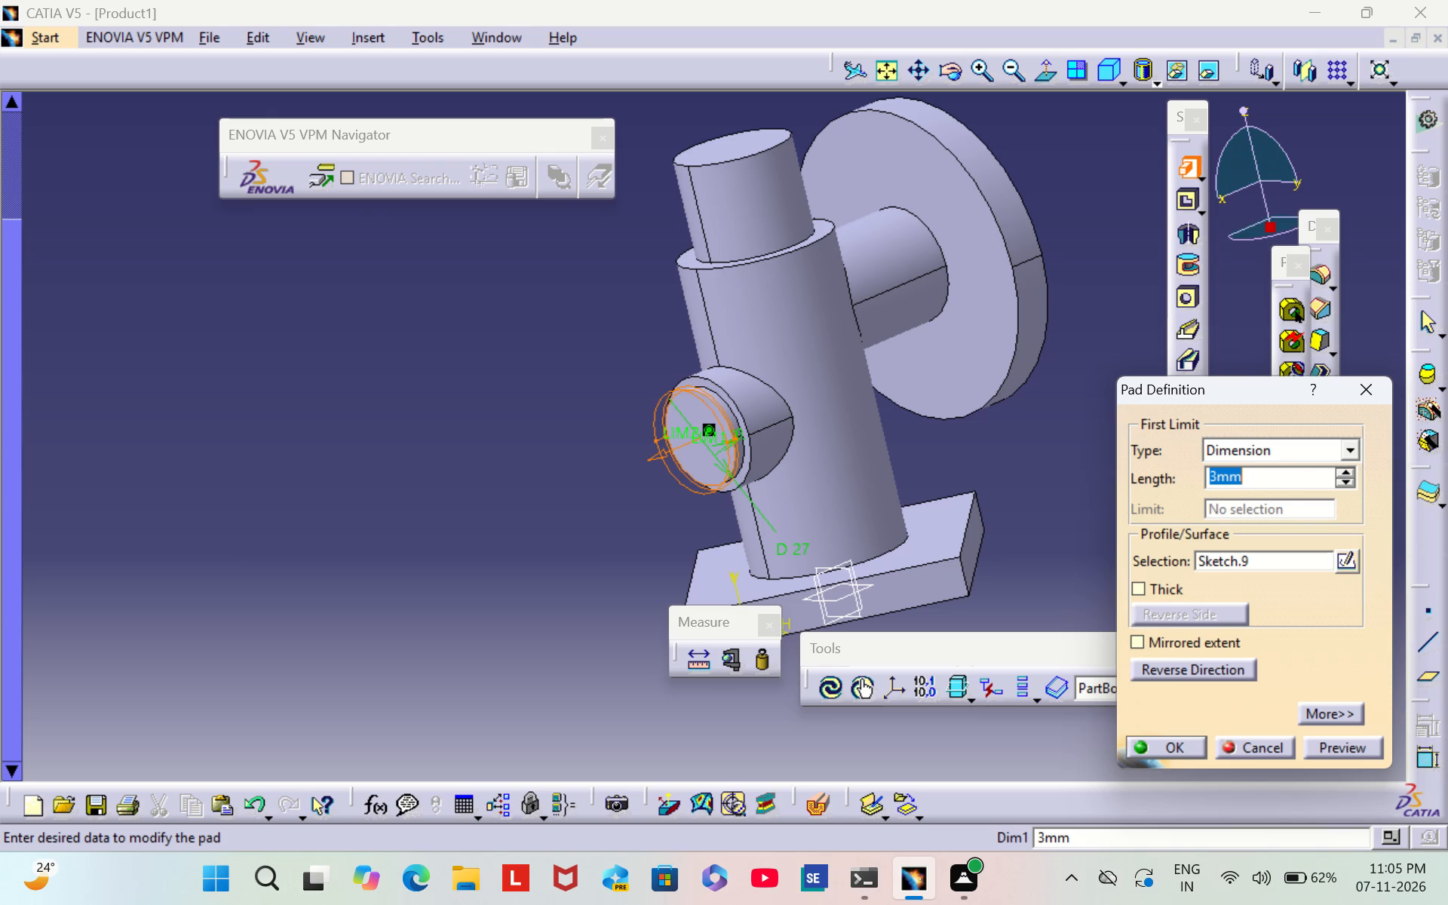
pyautogui.press('BackSpace')
pyautogui.write('27')
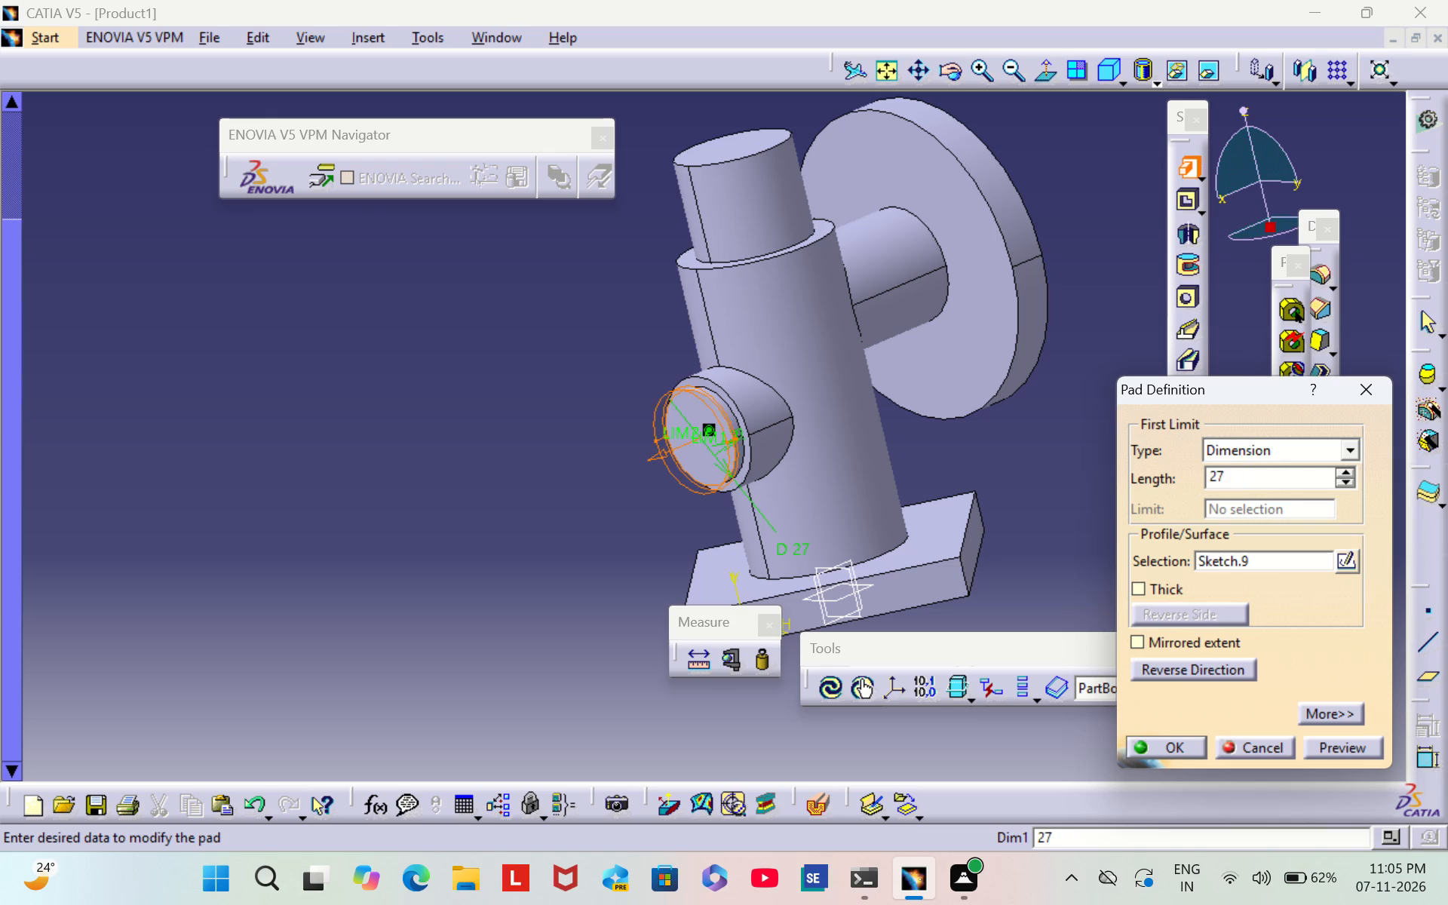
pyautogui.press('-')
pyautogui.press('3')
pyautogui.click(1189, 750)
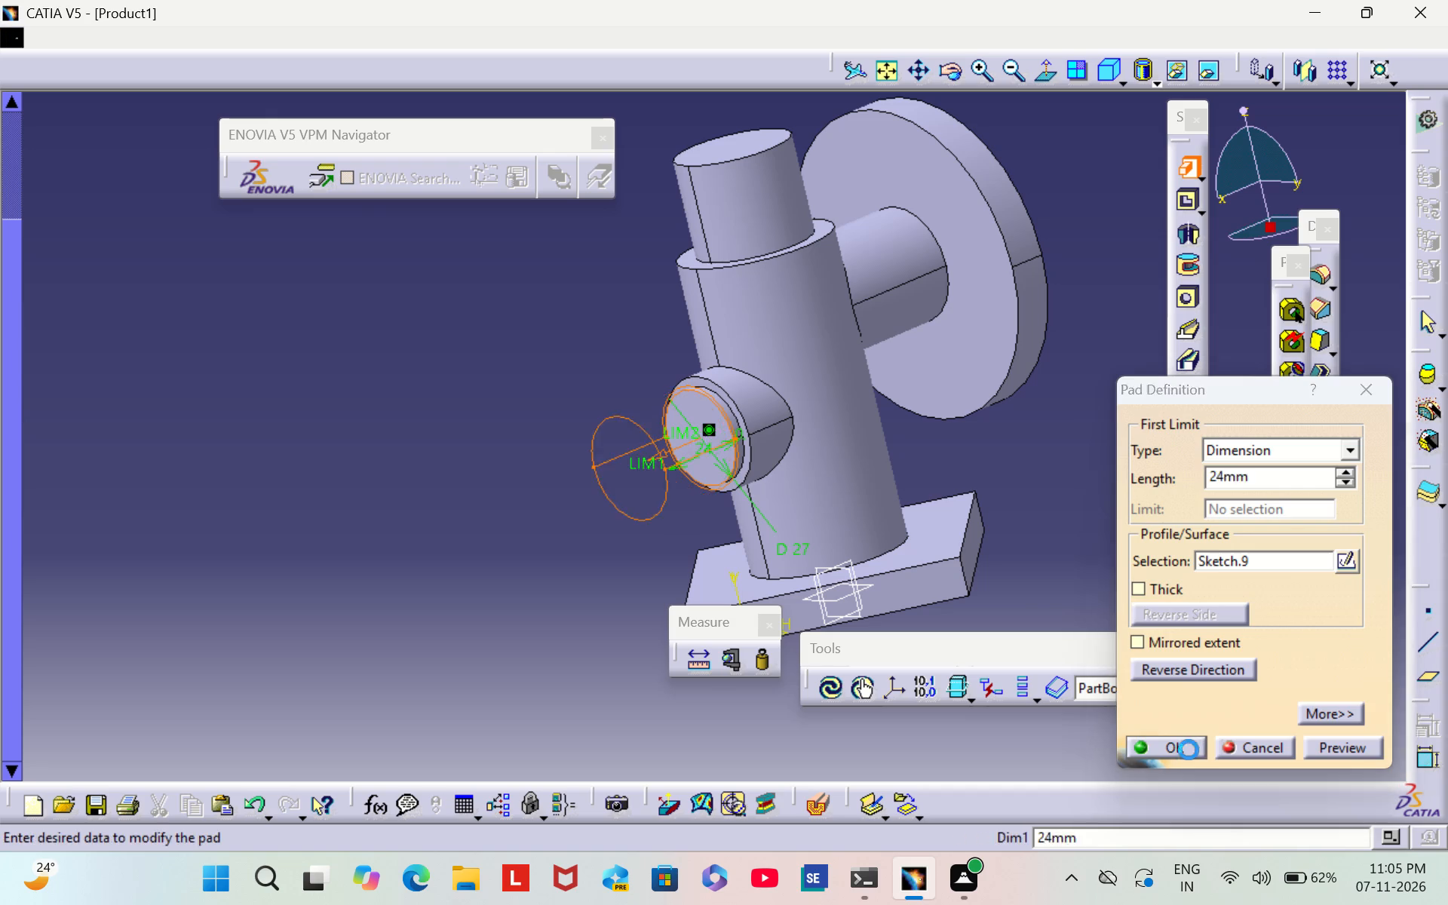
pyautogui.click(1158, 458)
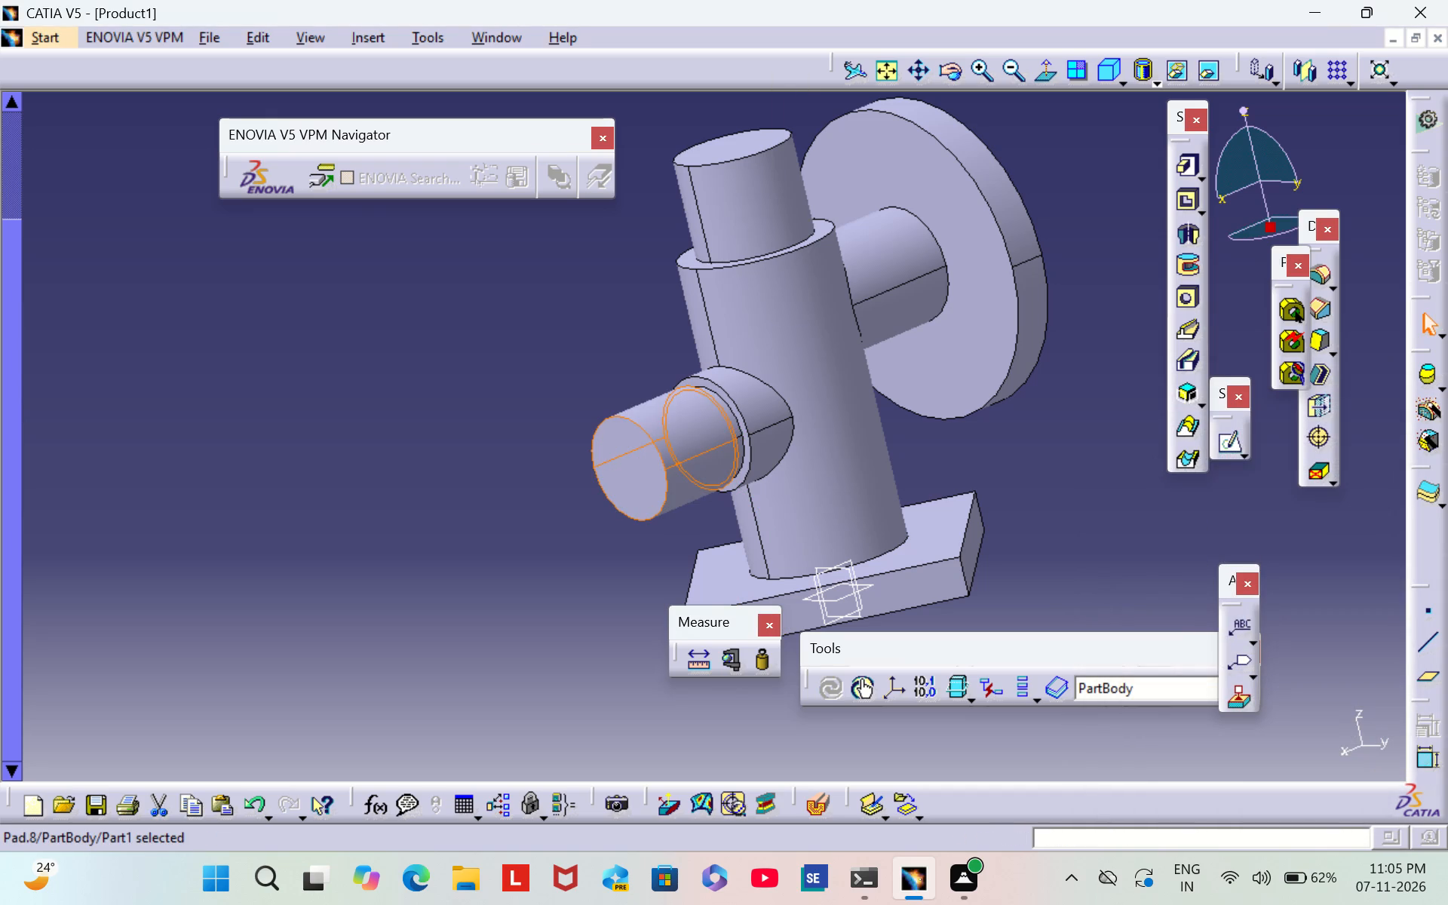
# Open a sketch on the zx plane and draw a vertical axis about 142 mm long through the column's centre.
pyautogui.click(1032, 432)
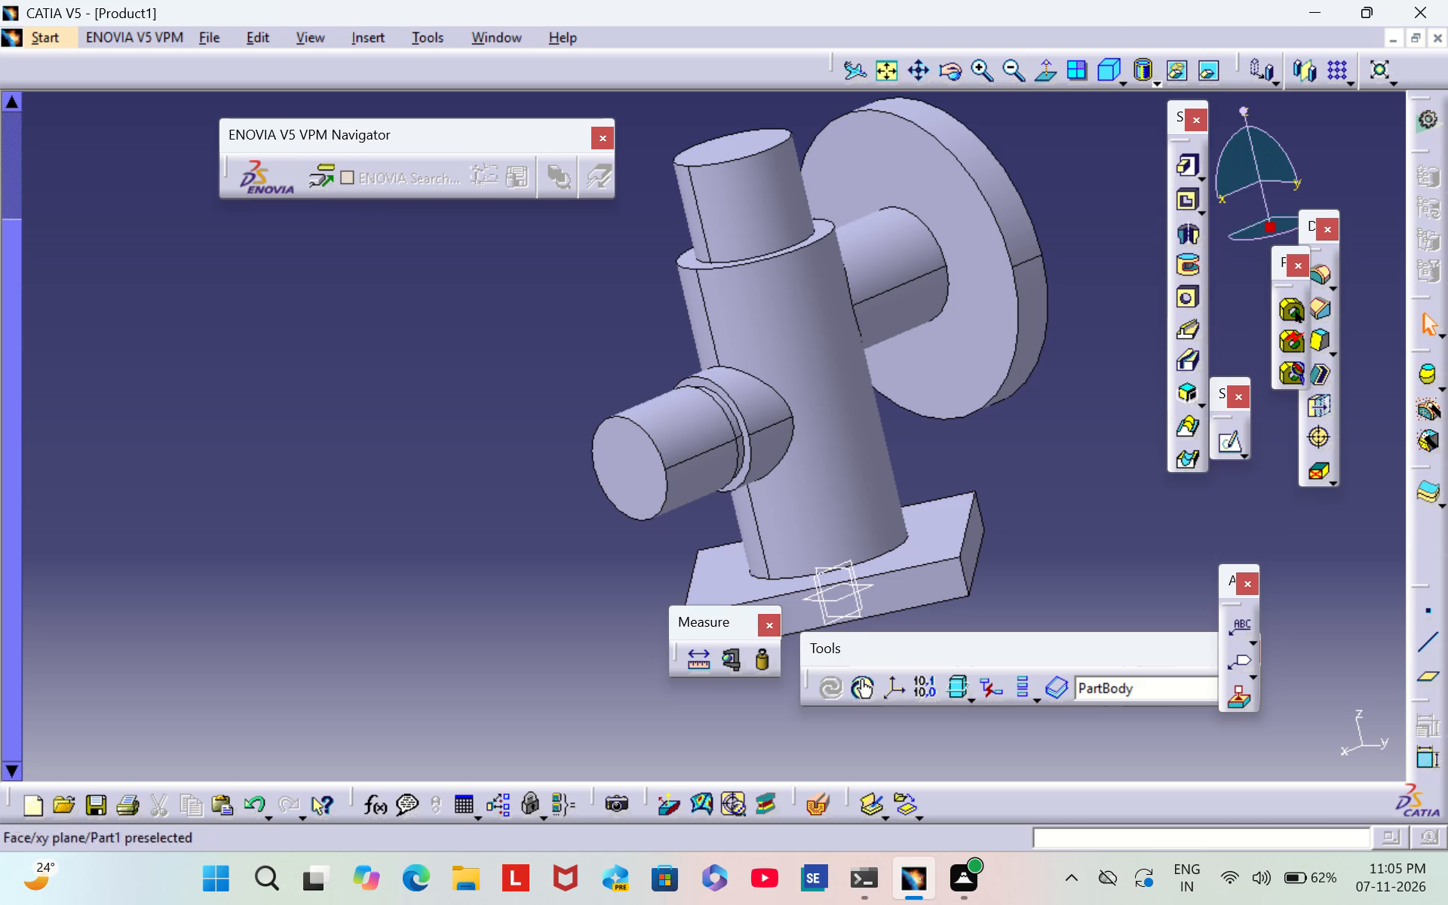
pyautogui.click(853, 567)
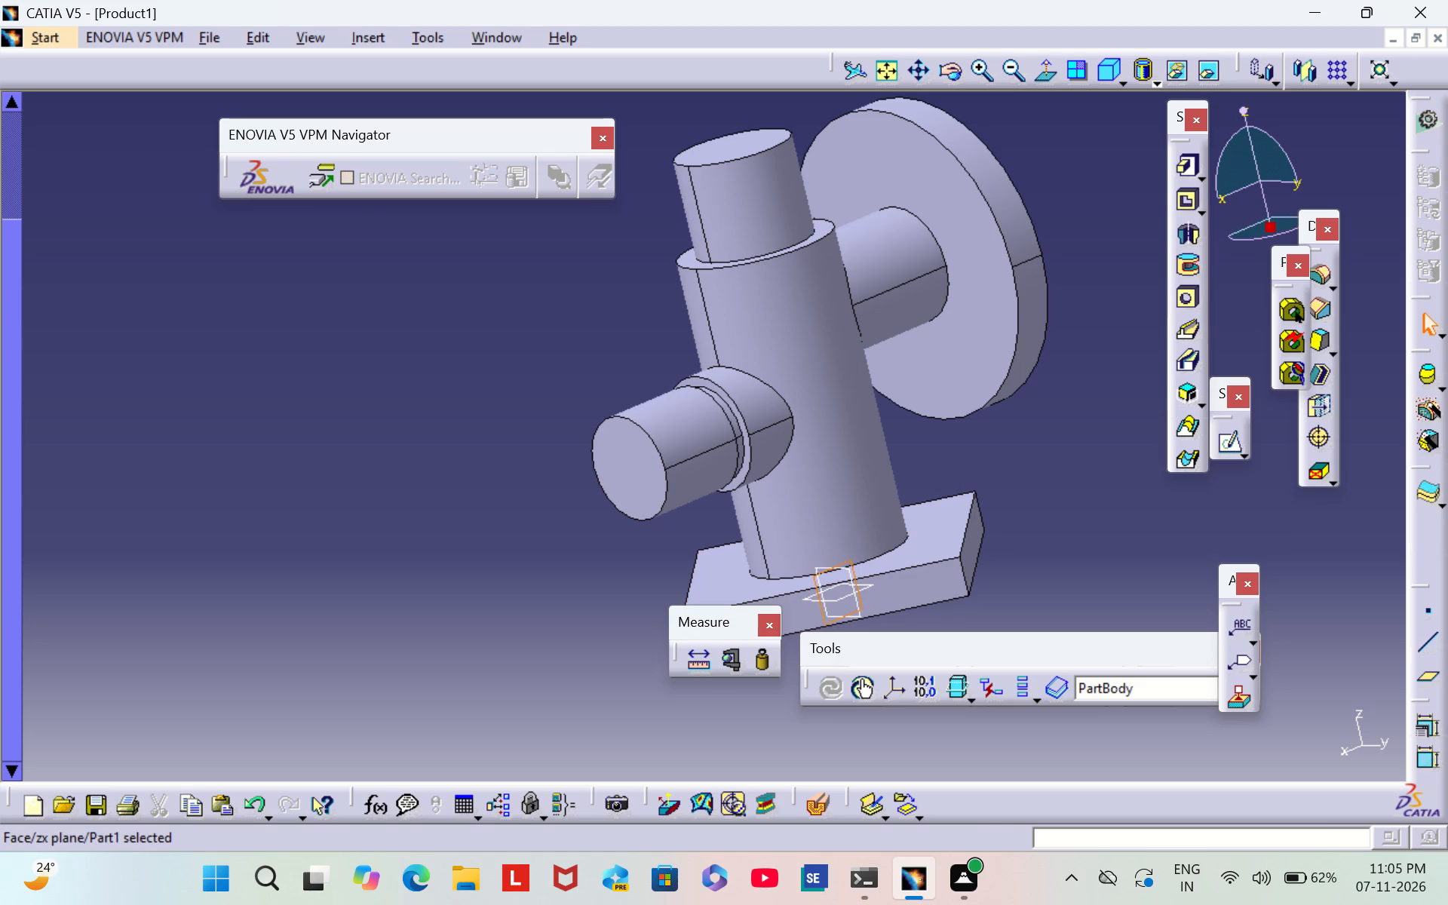
pyautogui.click(1234, 449)
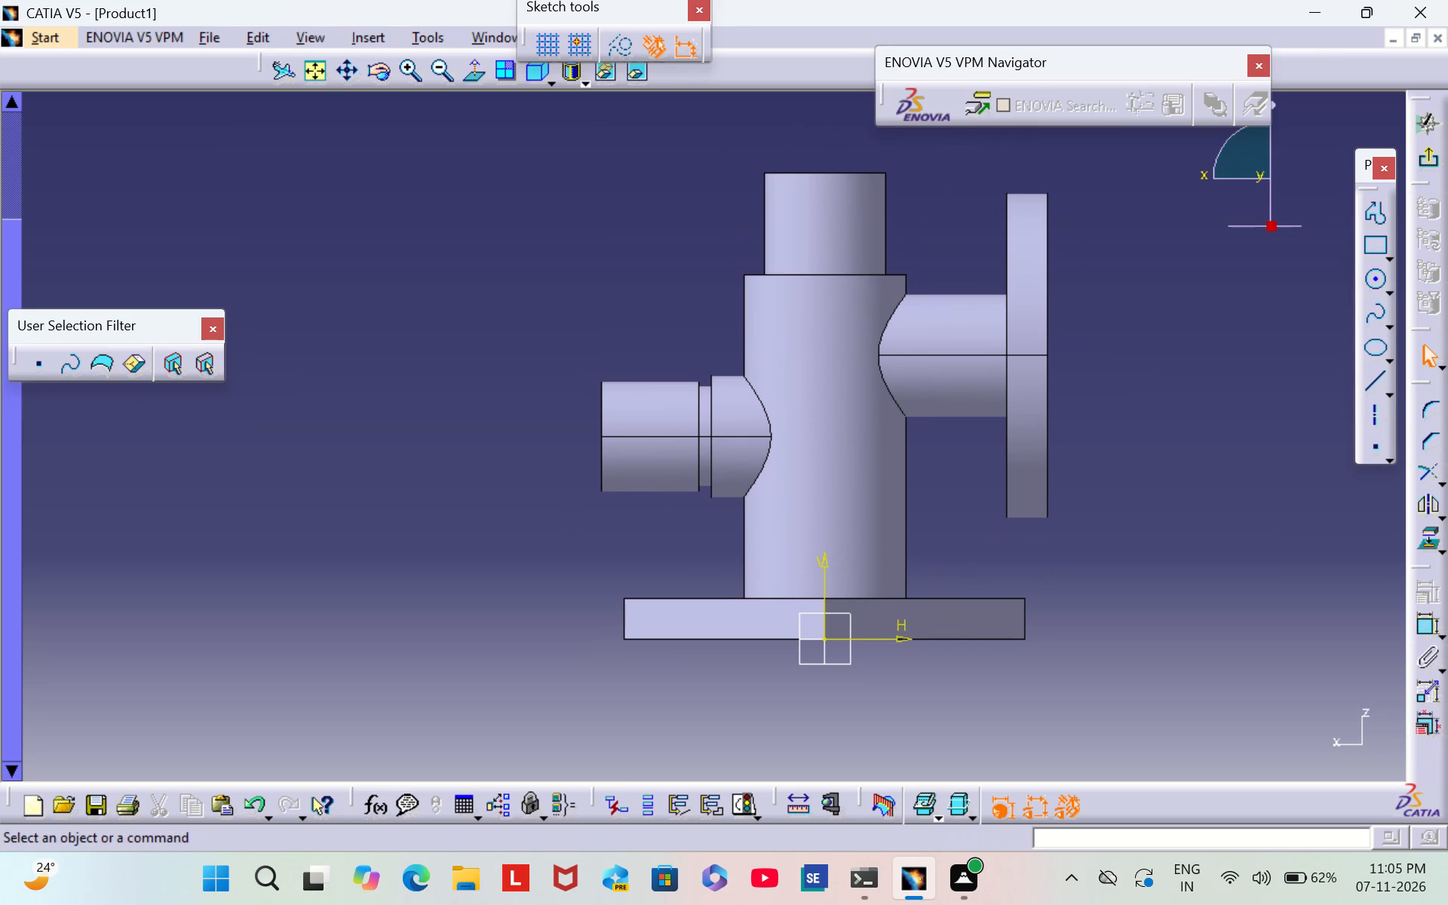
pyautogui.moveTo(1101, 497); pyautogui.dragTo(938, 487, button='middle')
pyautogui.scroll(-1, 1088, 492)
pyautogui.scroll(1, 938, 488)
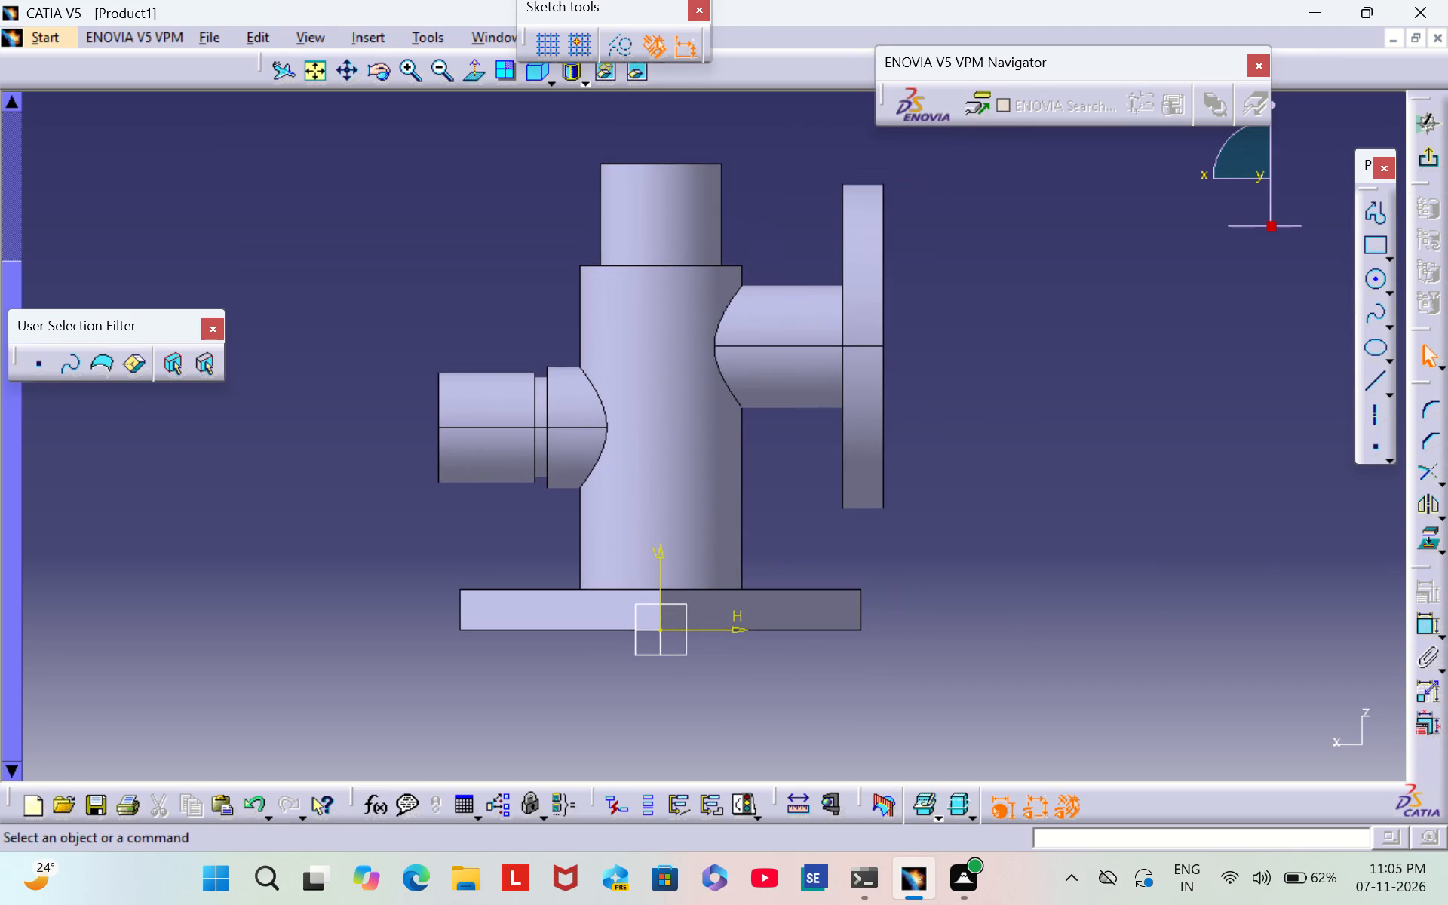
pyautogui.click(1377, 416)
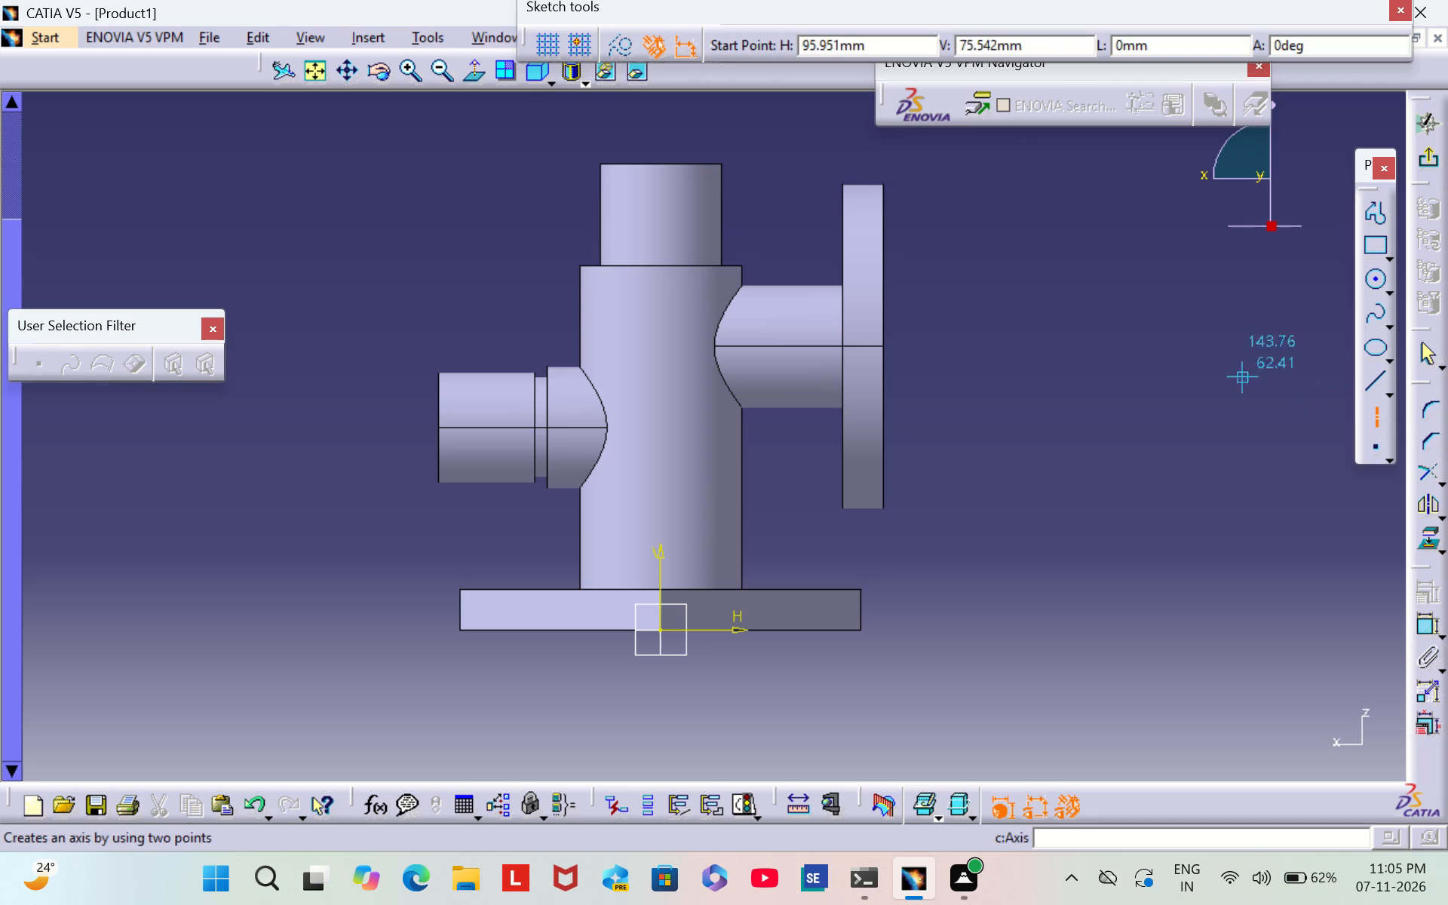
pyautogui.click(659, 133)
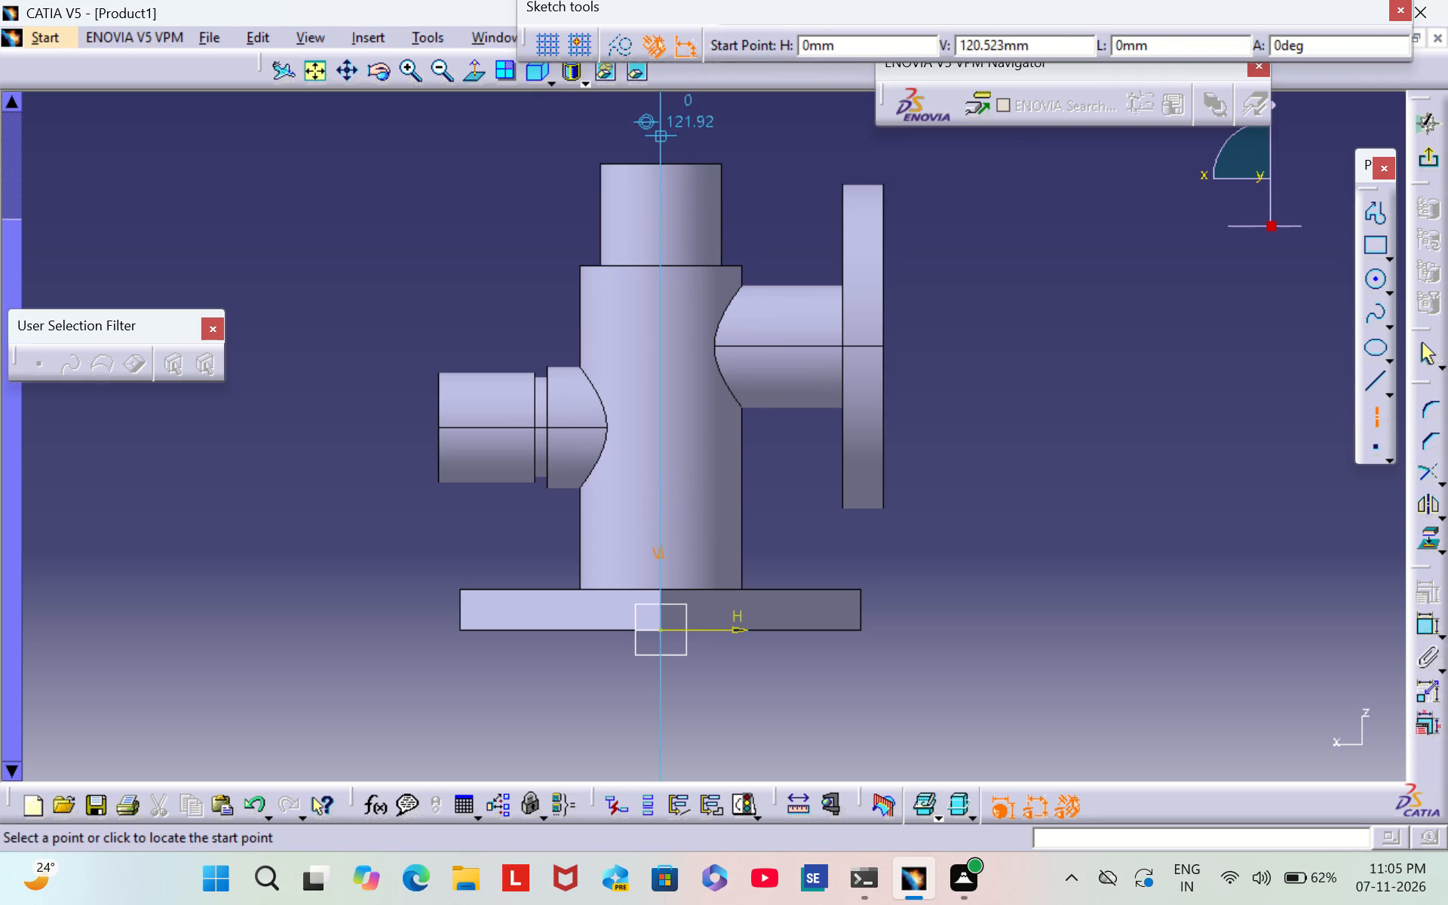
pyautogui.click(661, 711)
pyautogui.click(1084, 489)
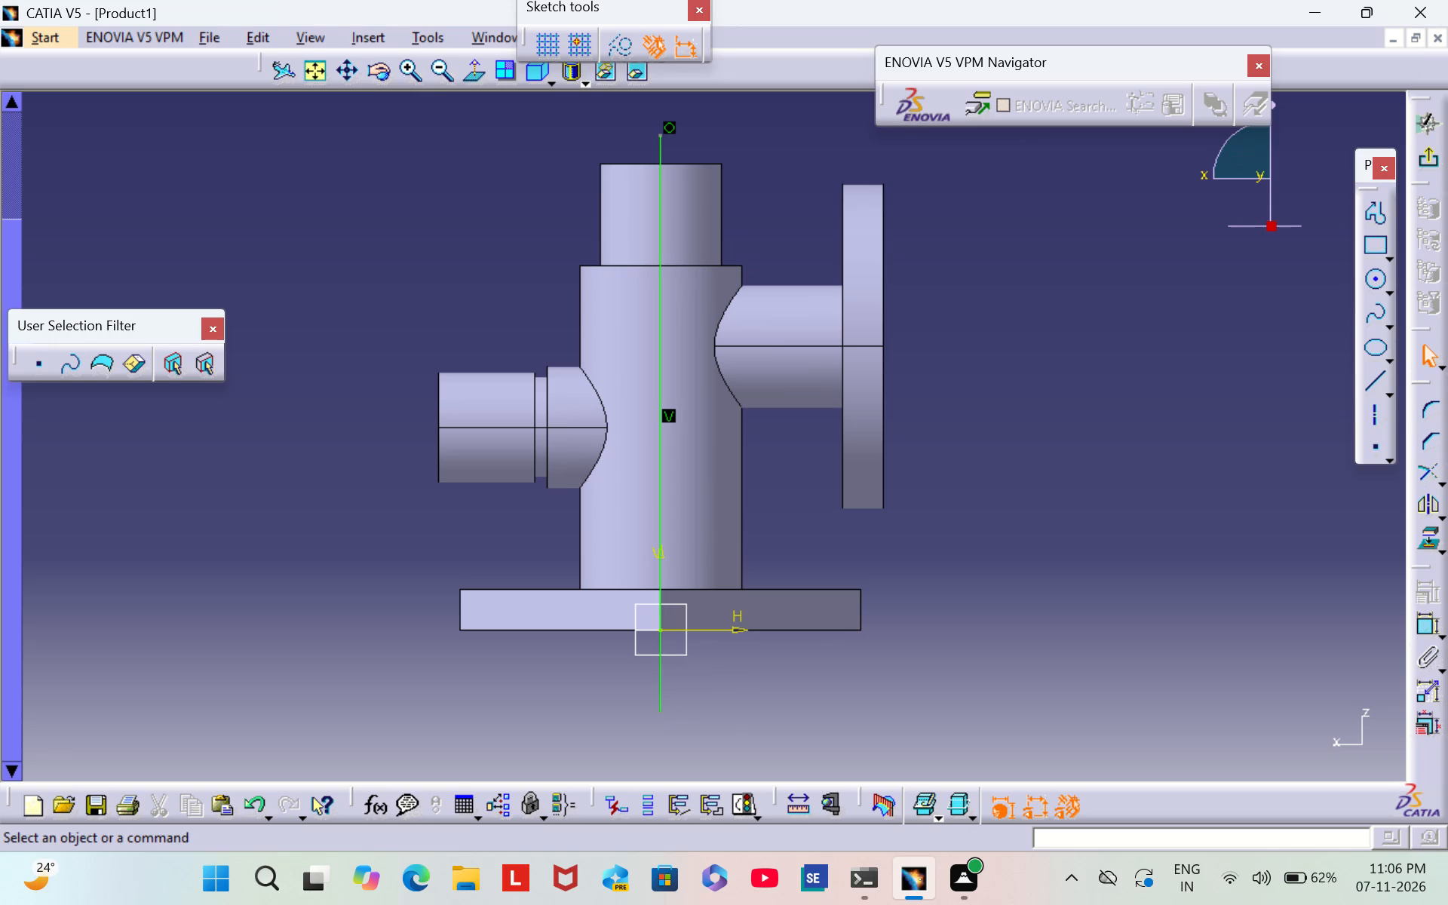
# Draw a stepped half-profile from the axis above the column, about 8 mm and 11 mm wide, slanting out to 20 mm at the base and ending at the origin.
pyautogui.doubleClick(1372, 222)
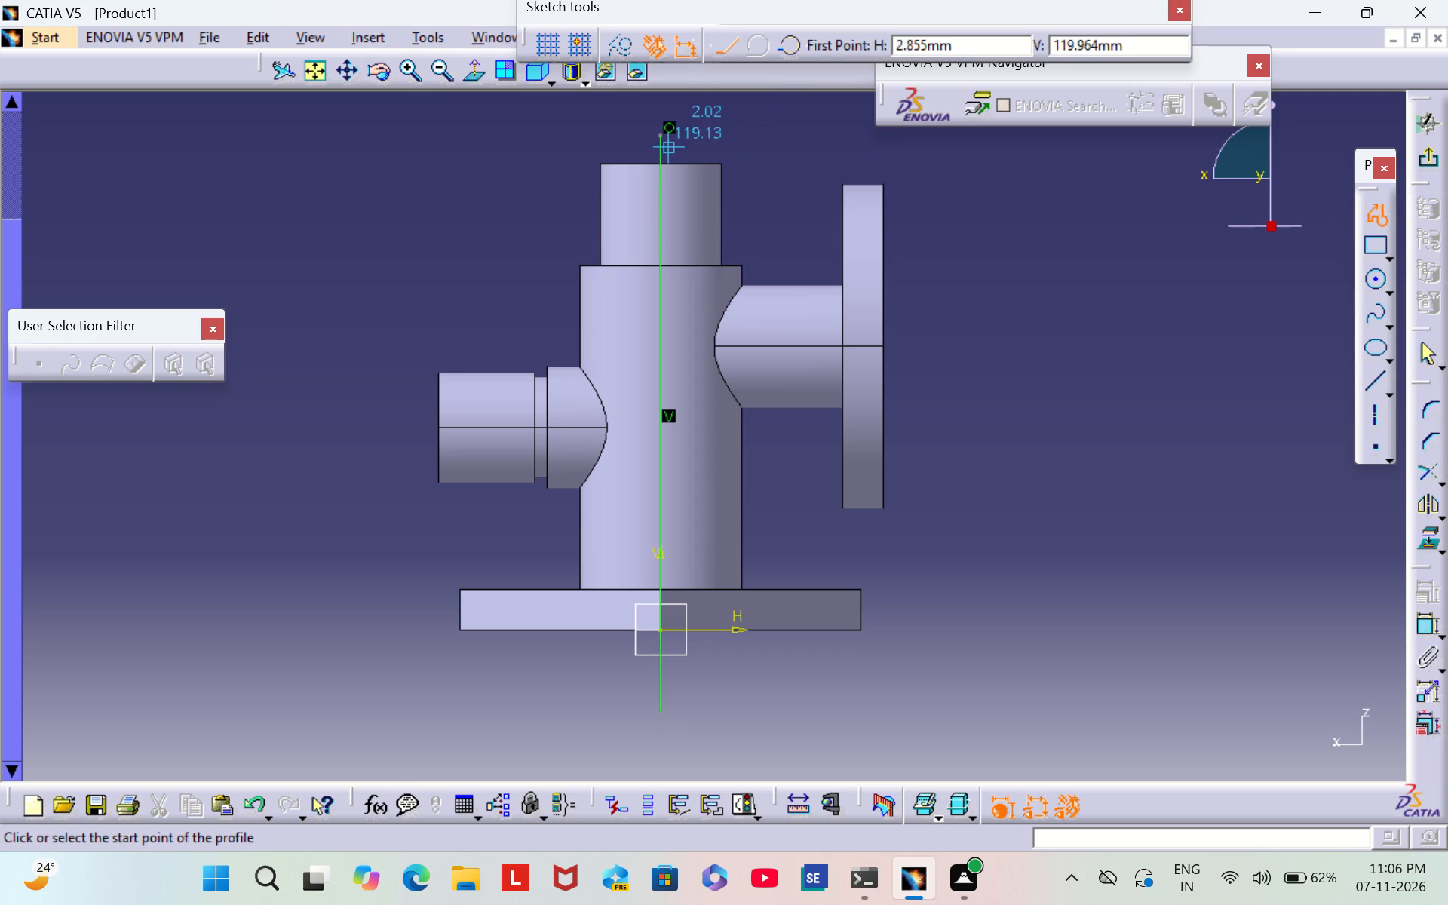
pyautogui.click(658, 154)
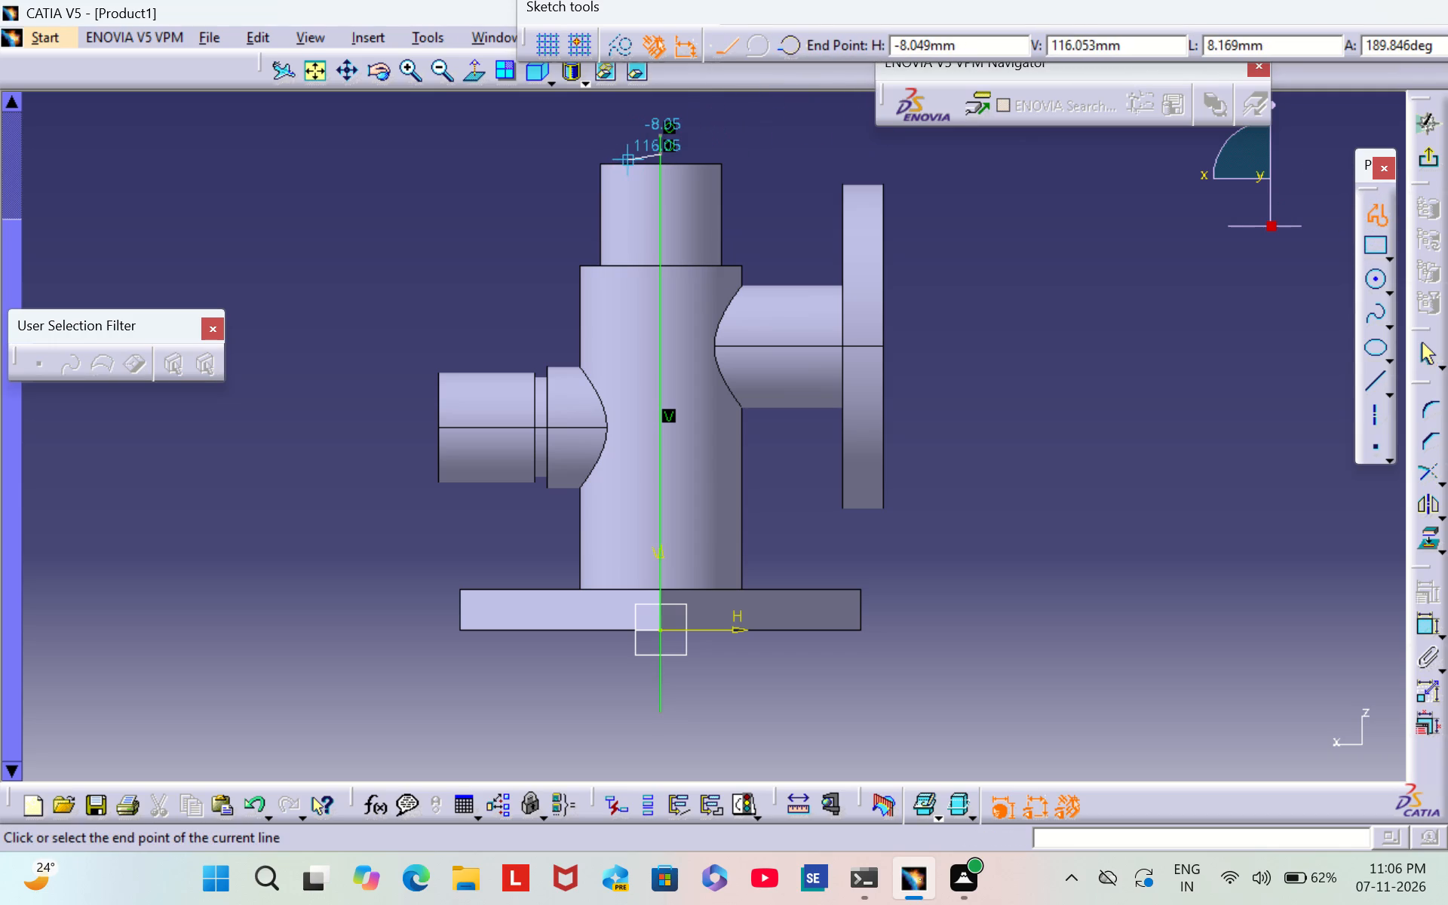
pyautogui.click(629, 159)
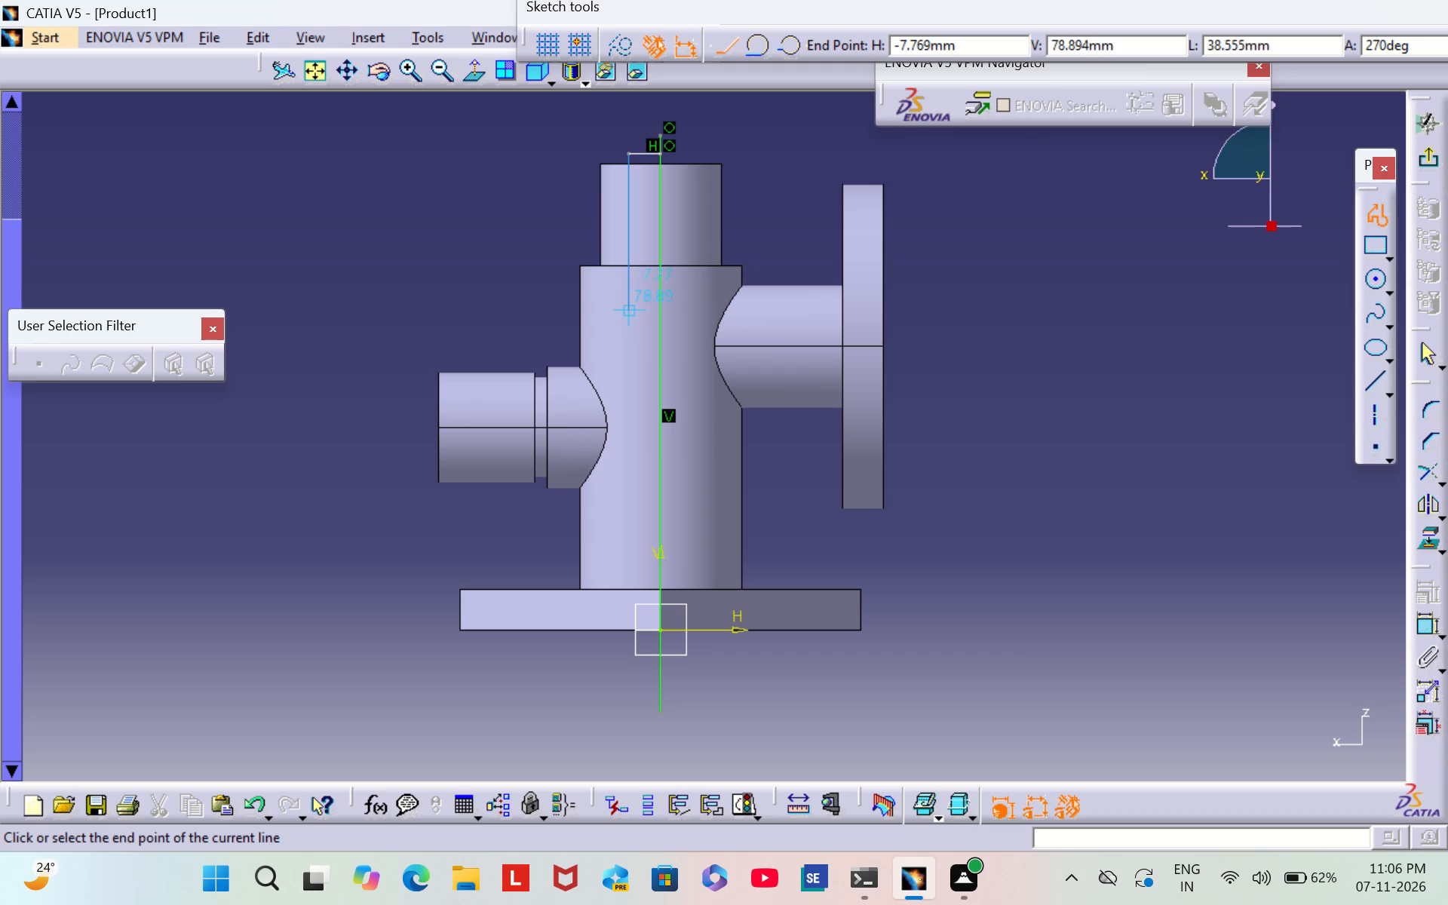
pyautogui.click(633, 287)
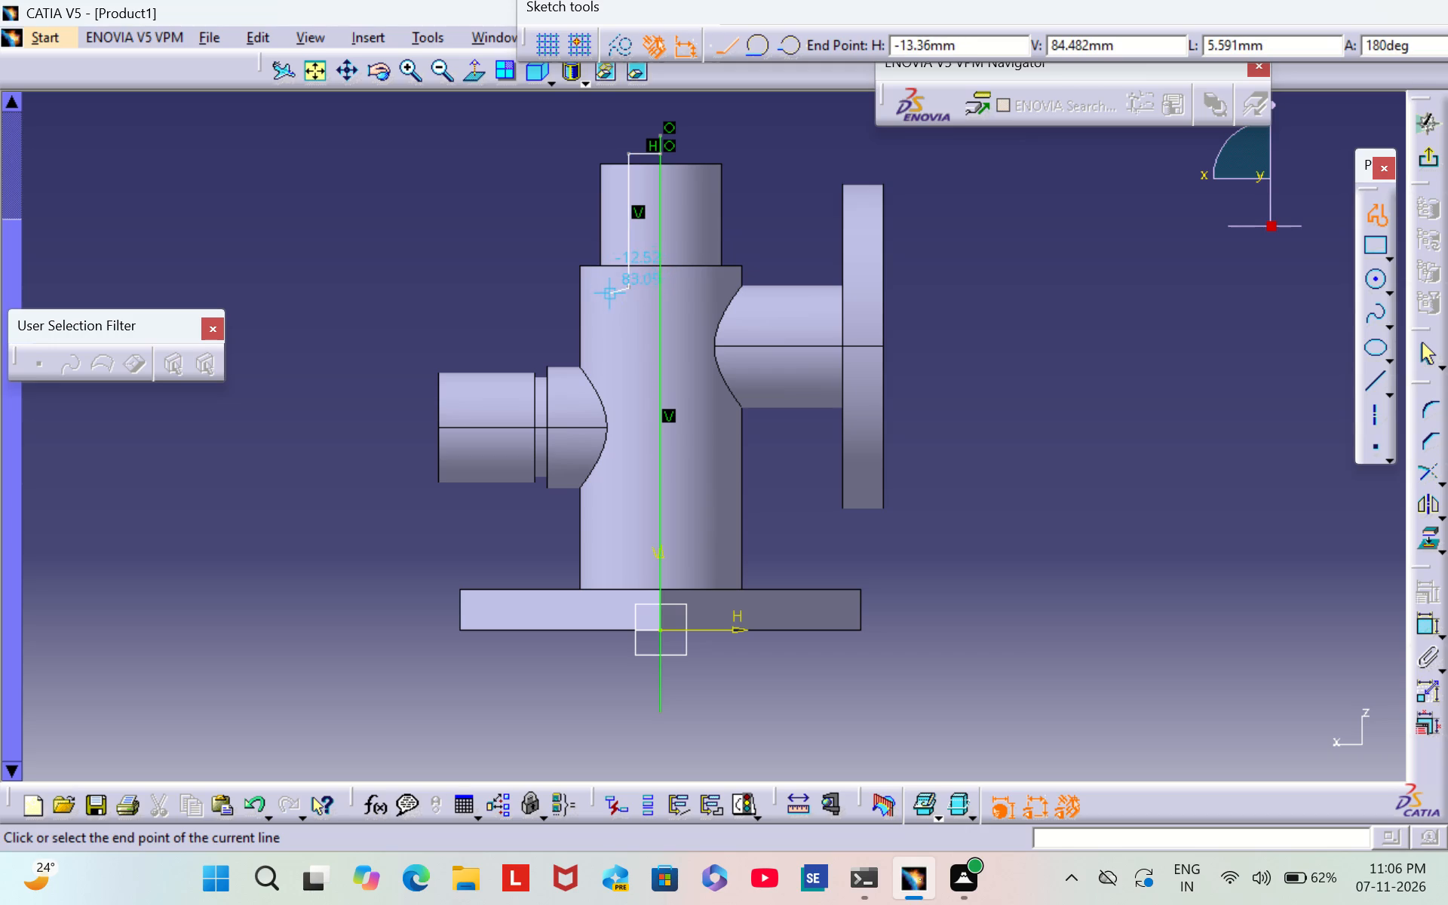
pyautogui.click(613, 289)
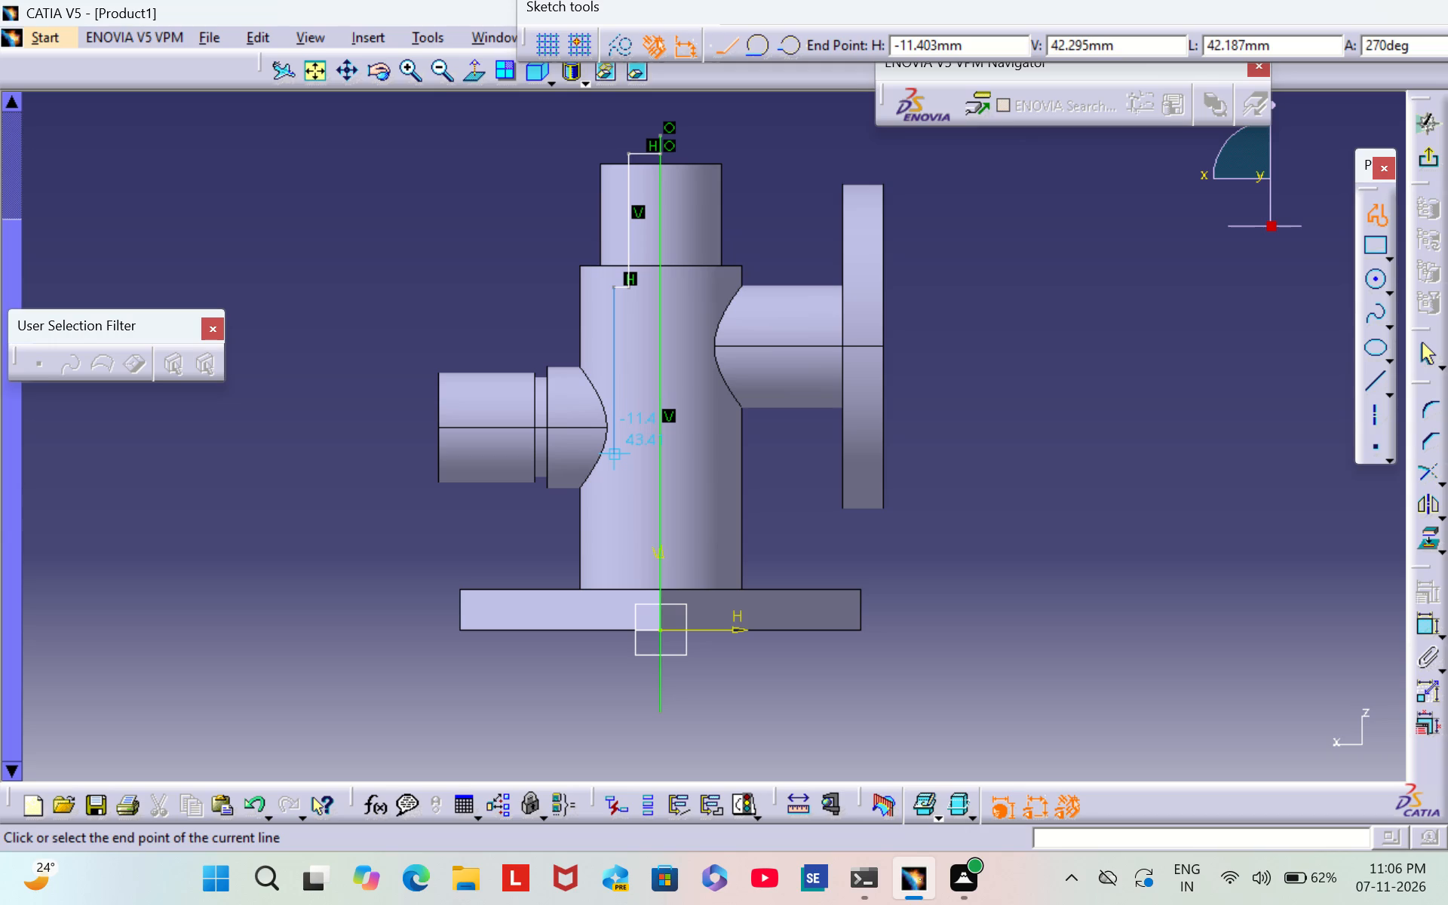
pyautogui.click(610, 460)
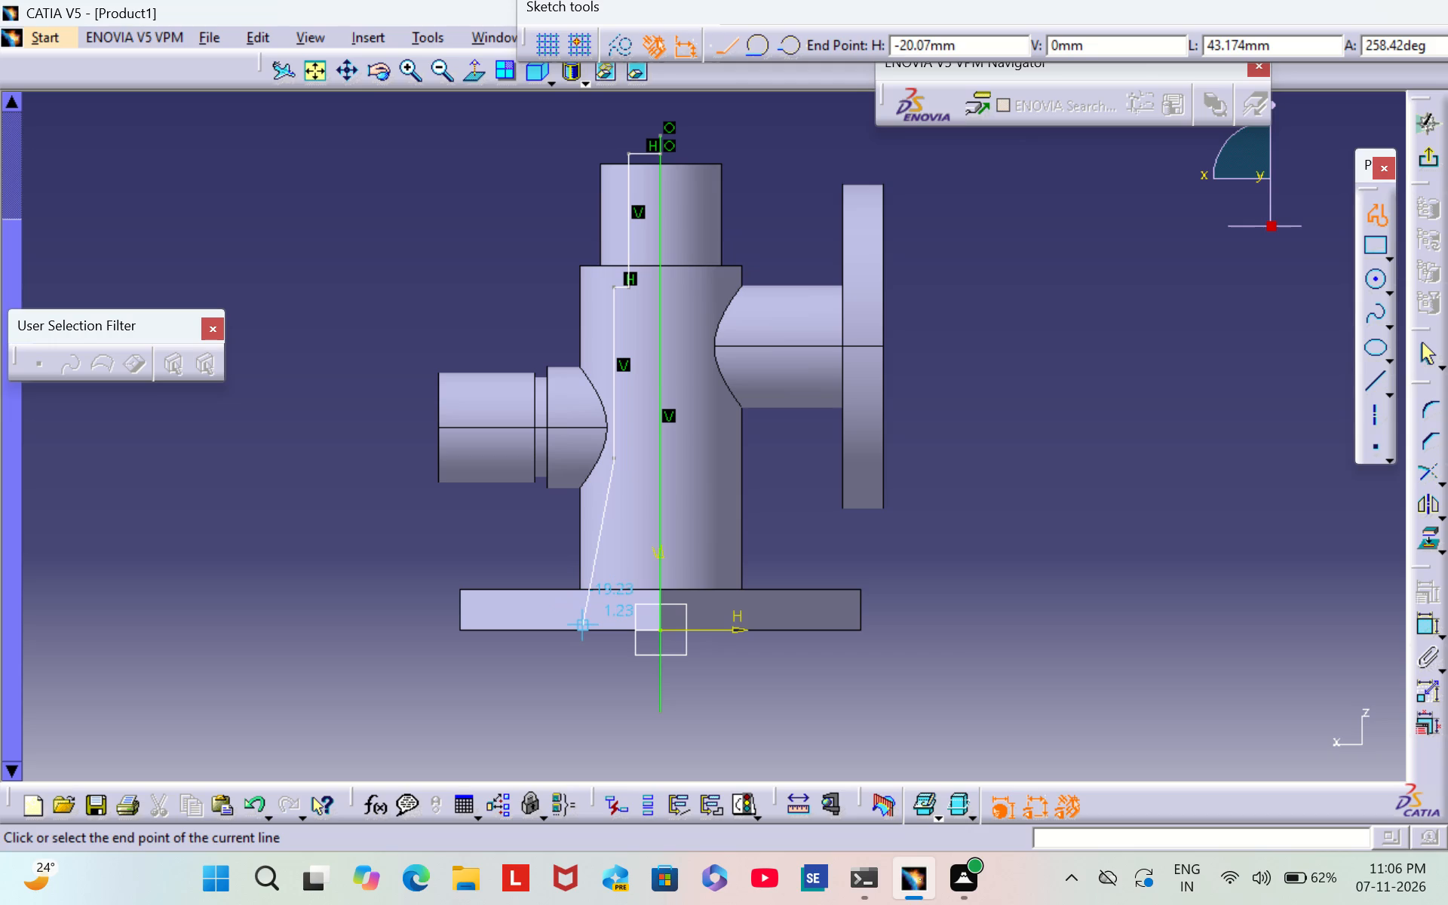
pyautogui.click(579, 628)
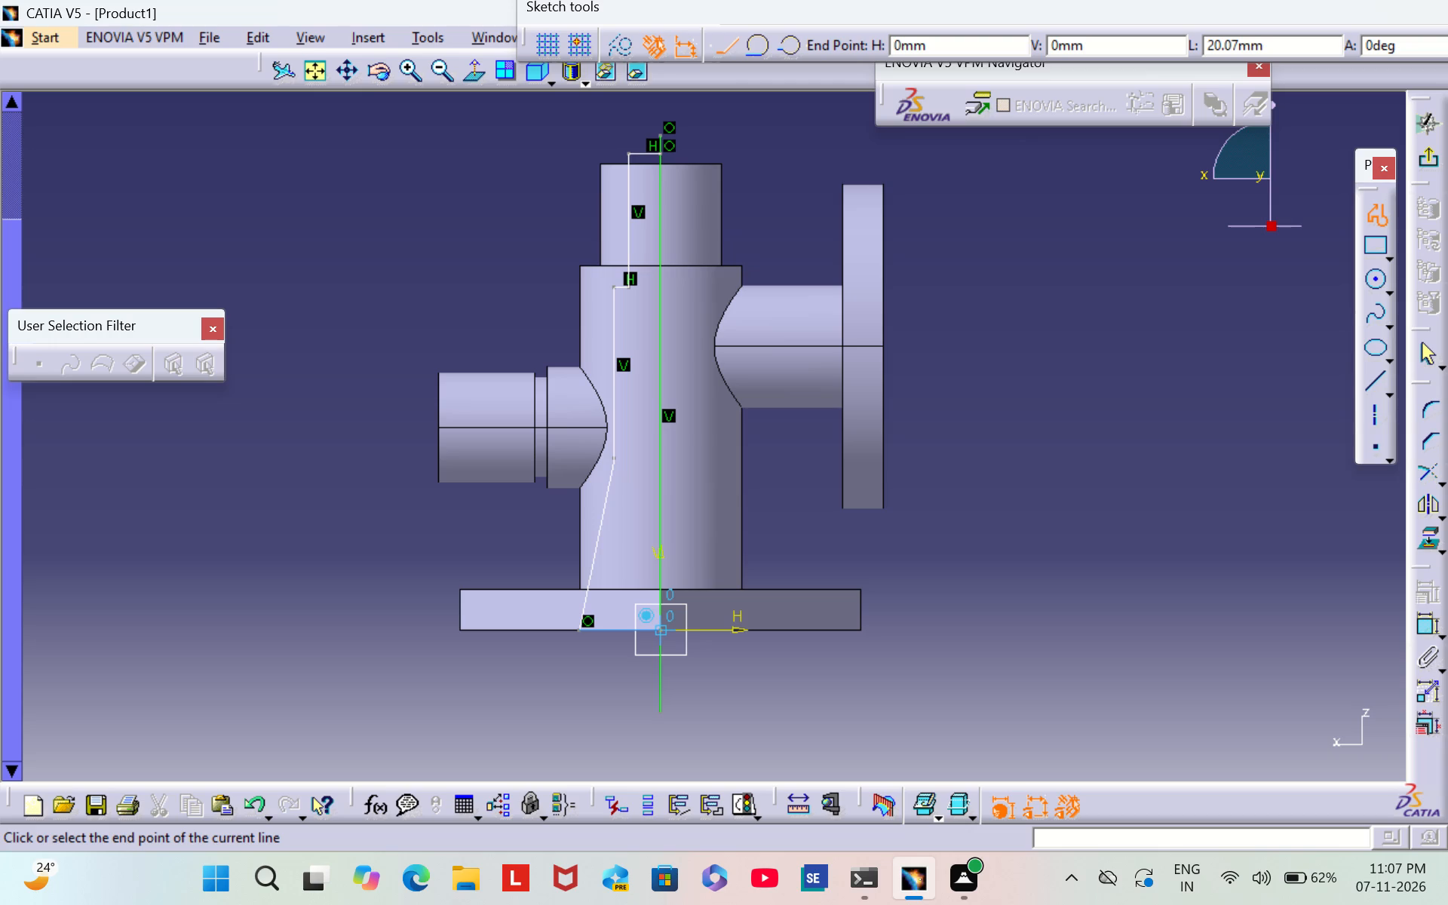
pyautogui.click(662, 630)
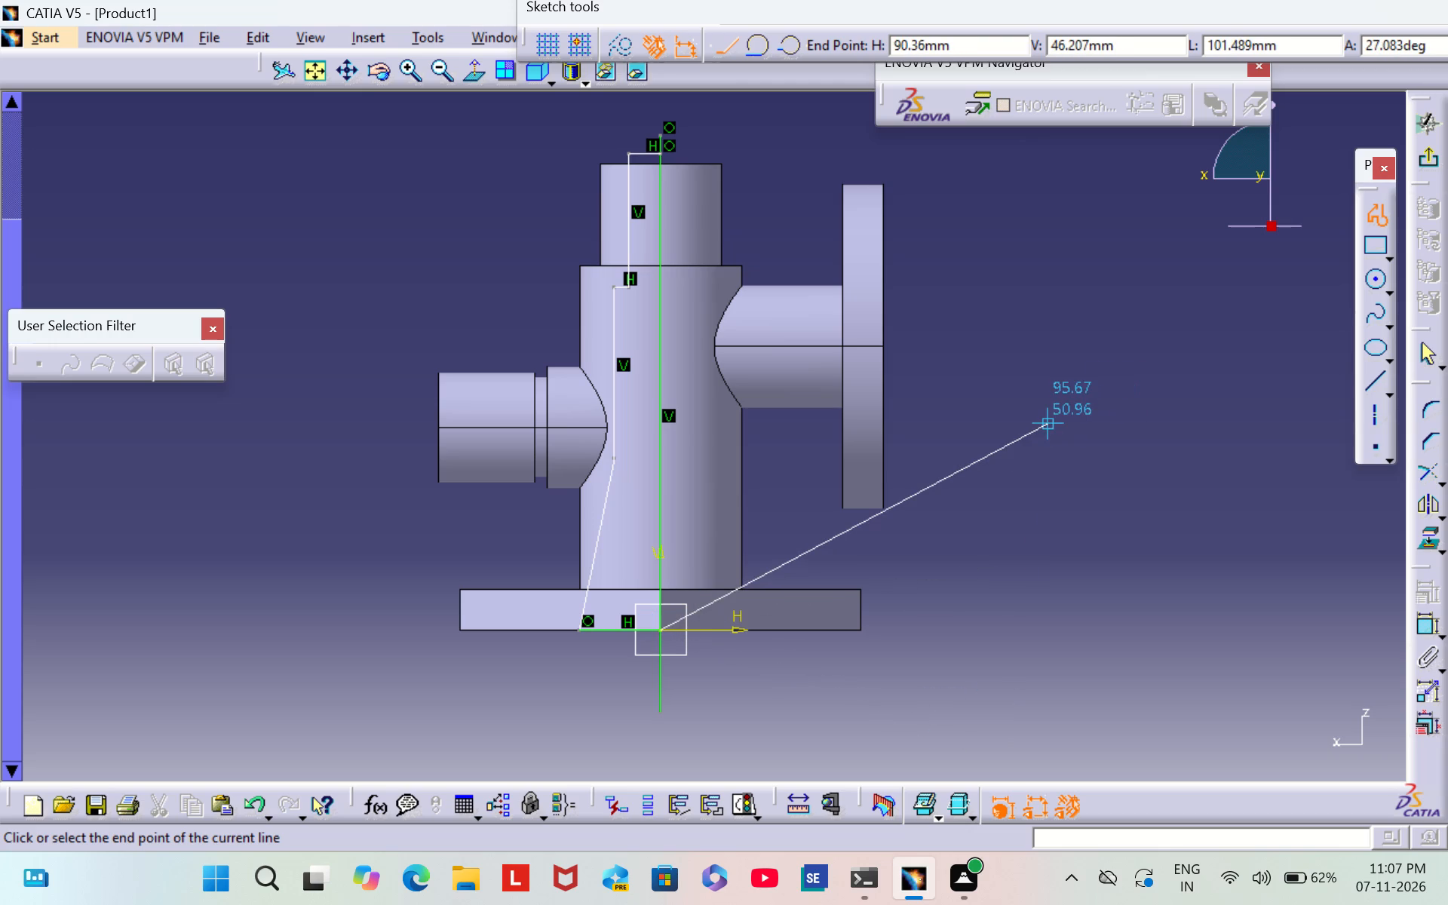
pyautogui.press('Escape')
pyautogui.press('Escape')
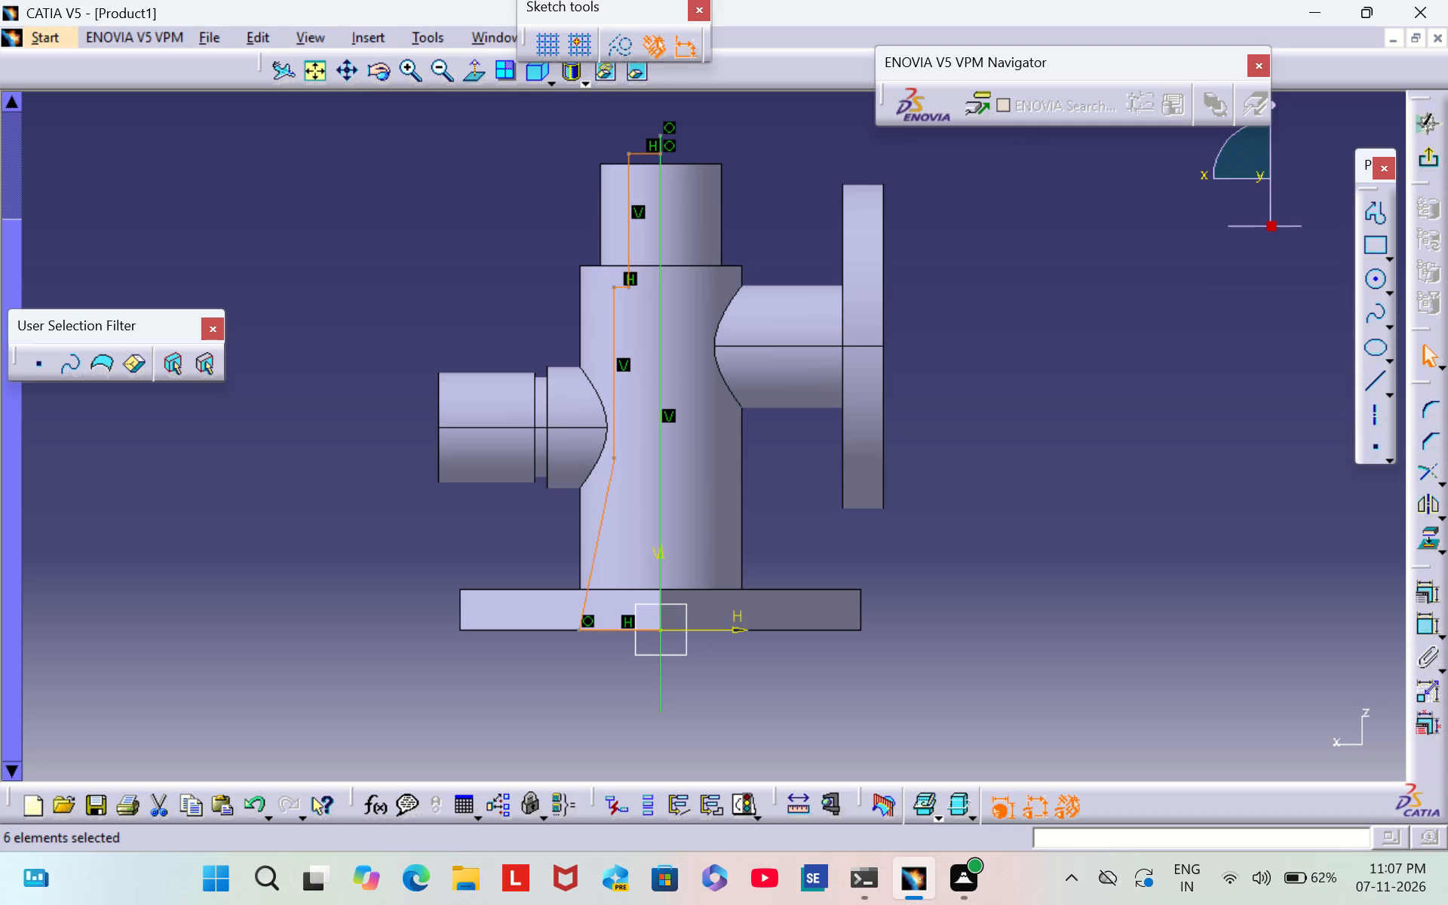
pyautogui.click(980, 448)
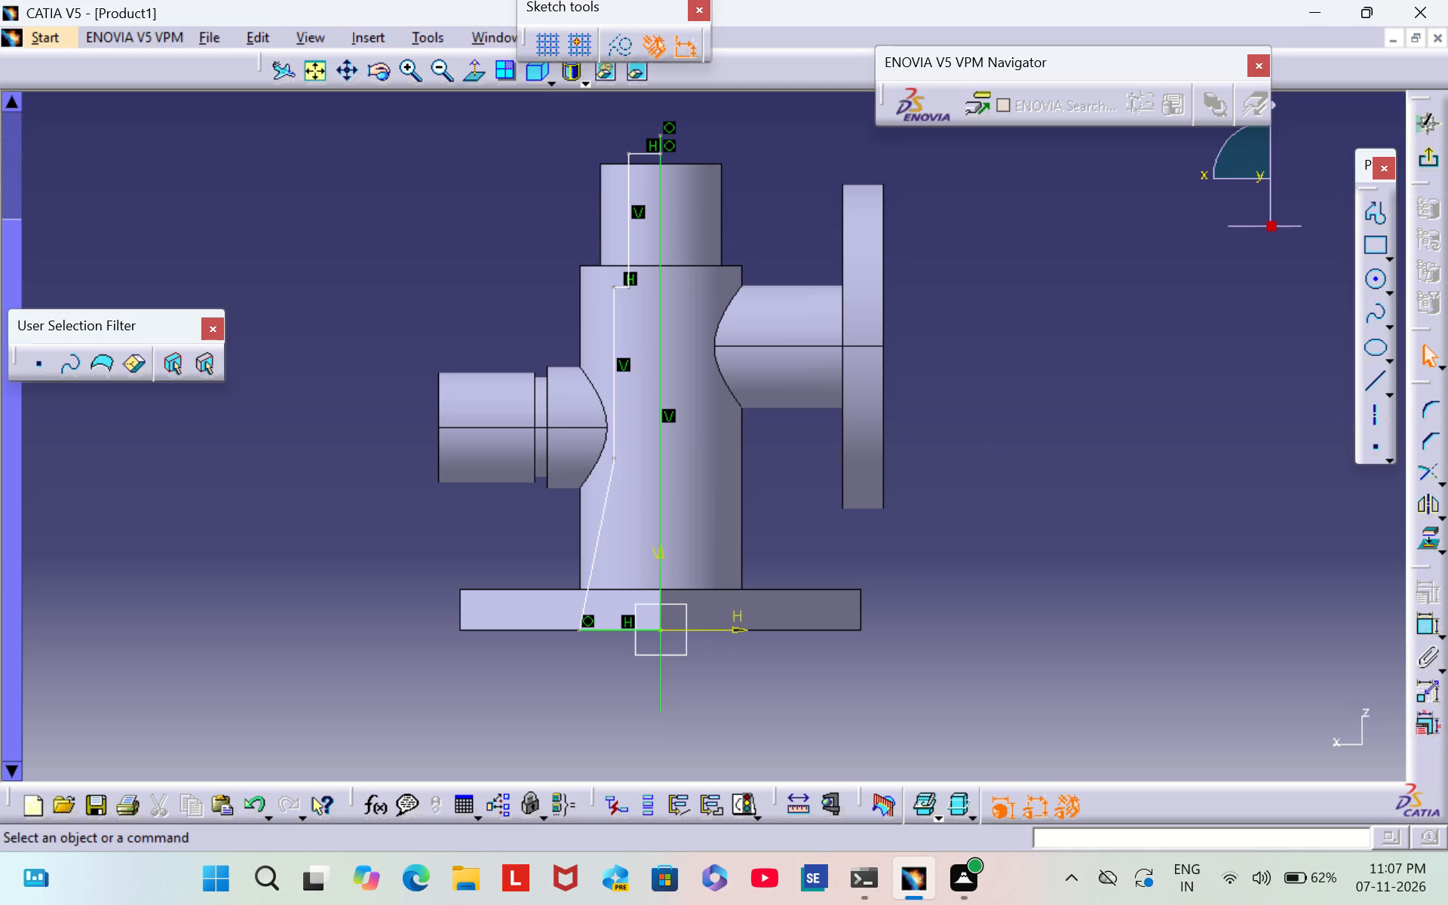
# Constrain the profile's top horizontal line to be coincident with the upper column's top edge.
pyautogui.doubleClick(1426, 638)
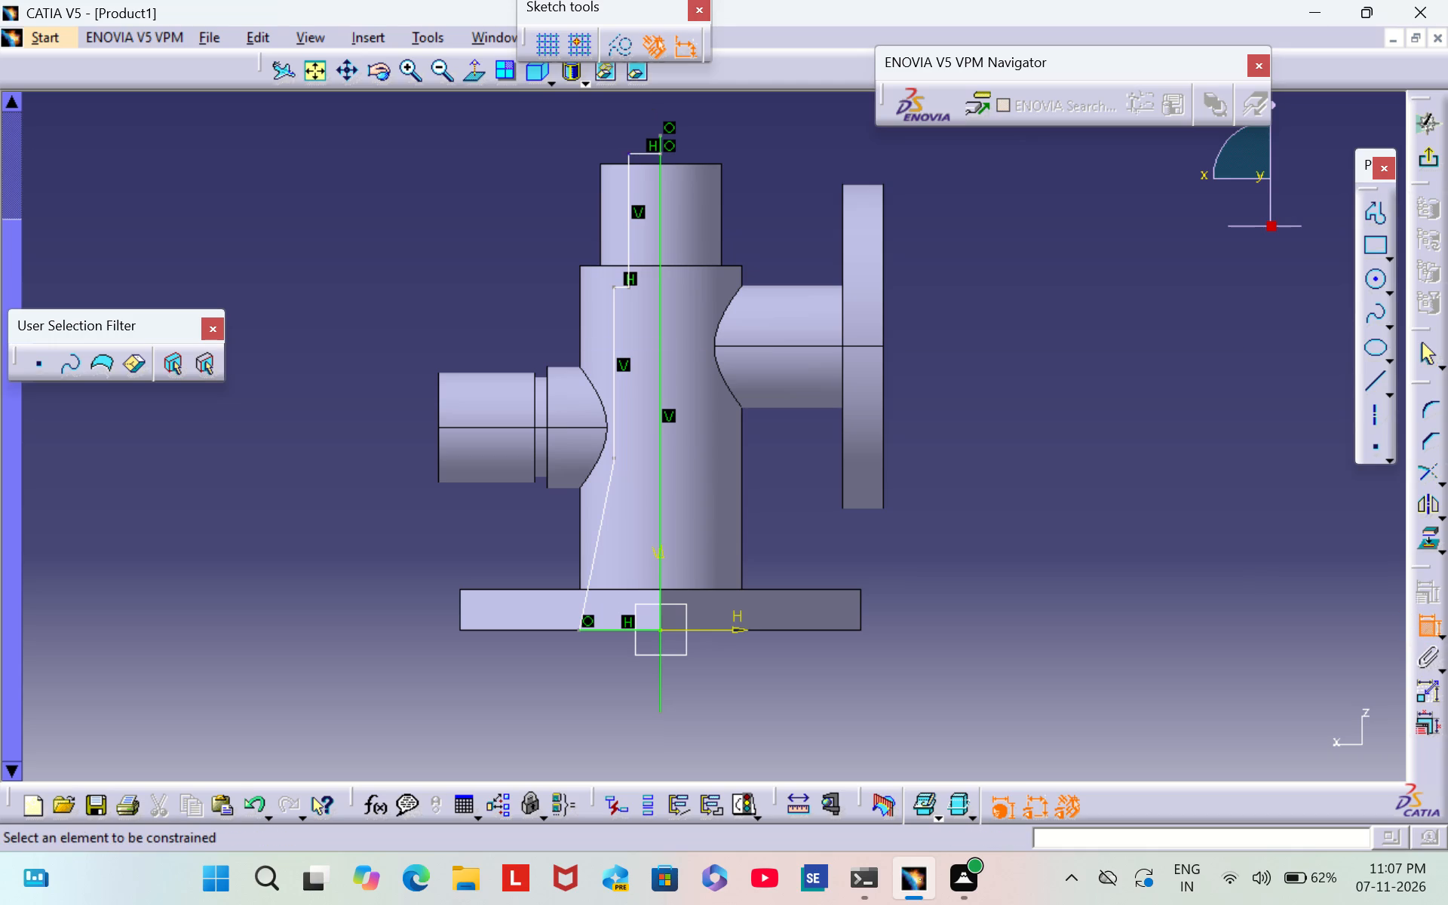
pyautogui.click(640, 152)
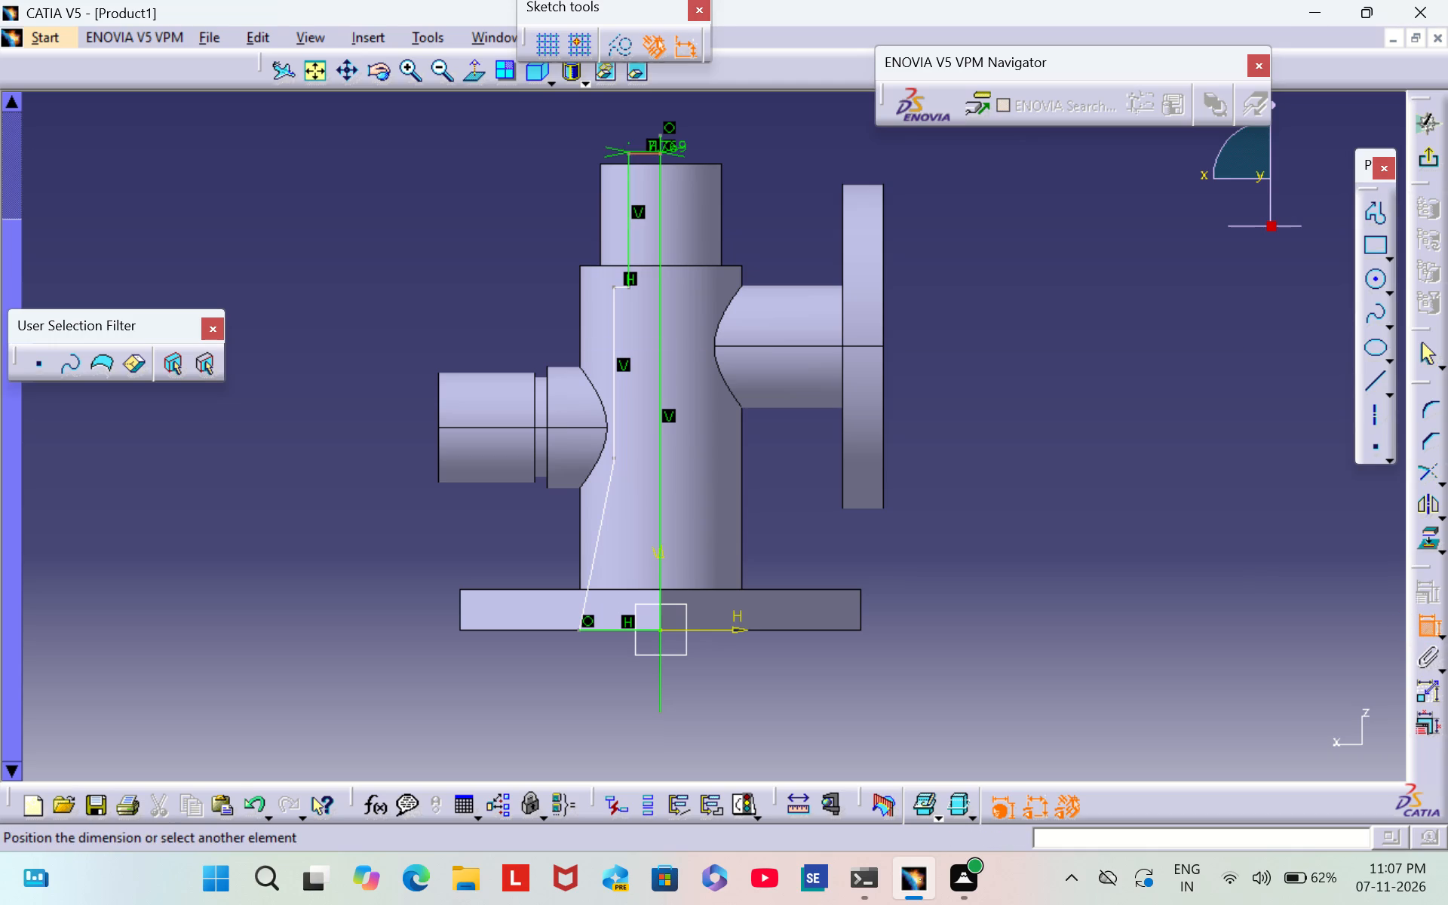
pyautogui.click(687, 163)
pyautogui.rightClick(687, 162)
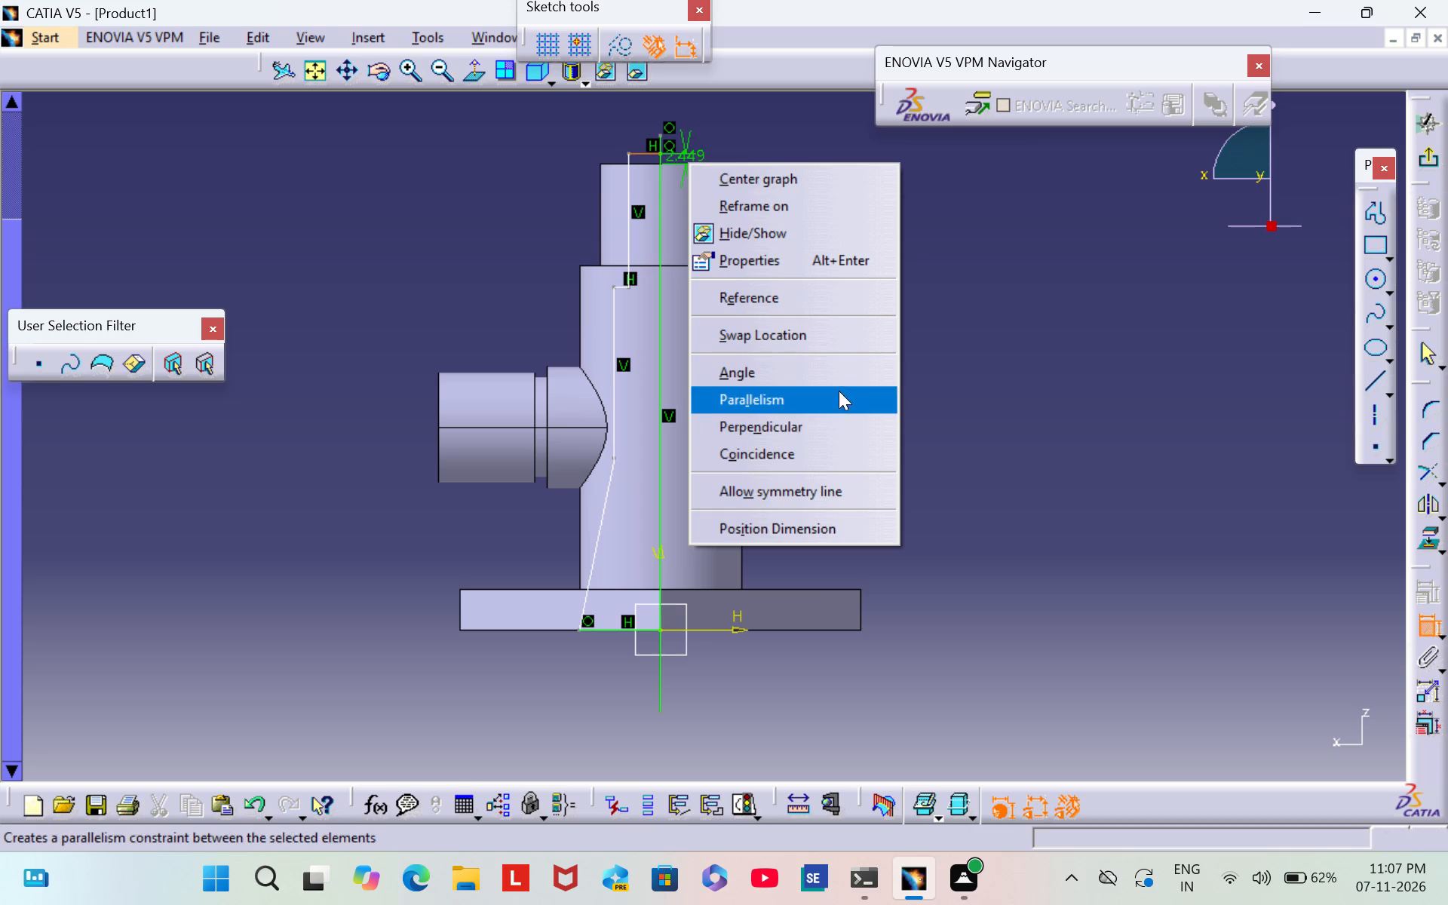
pyautogui.click(814, 443)
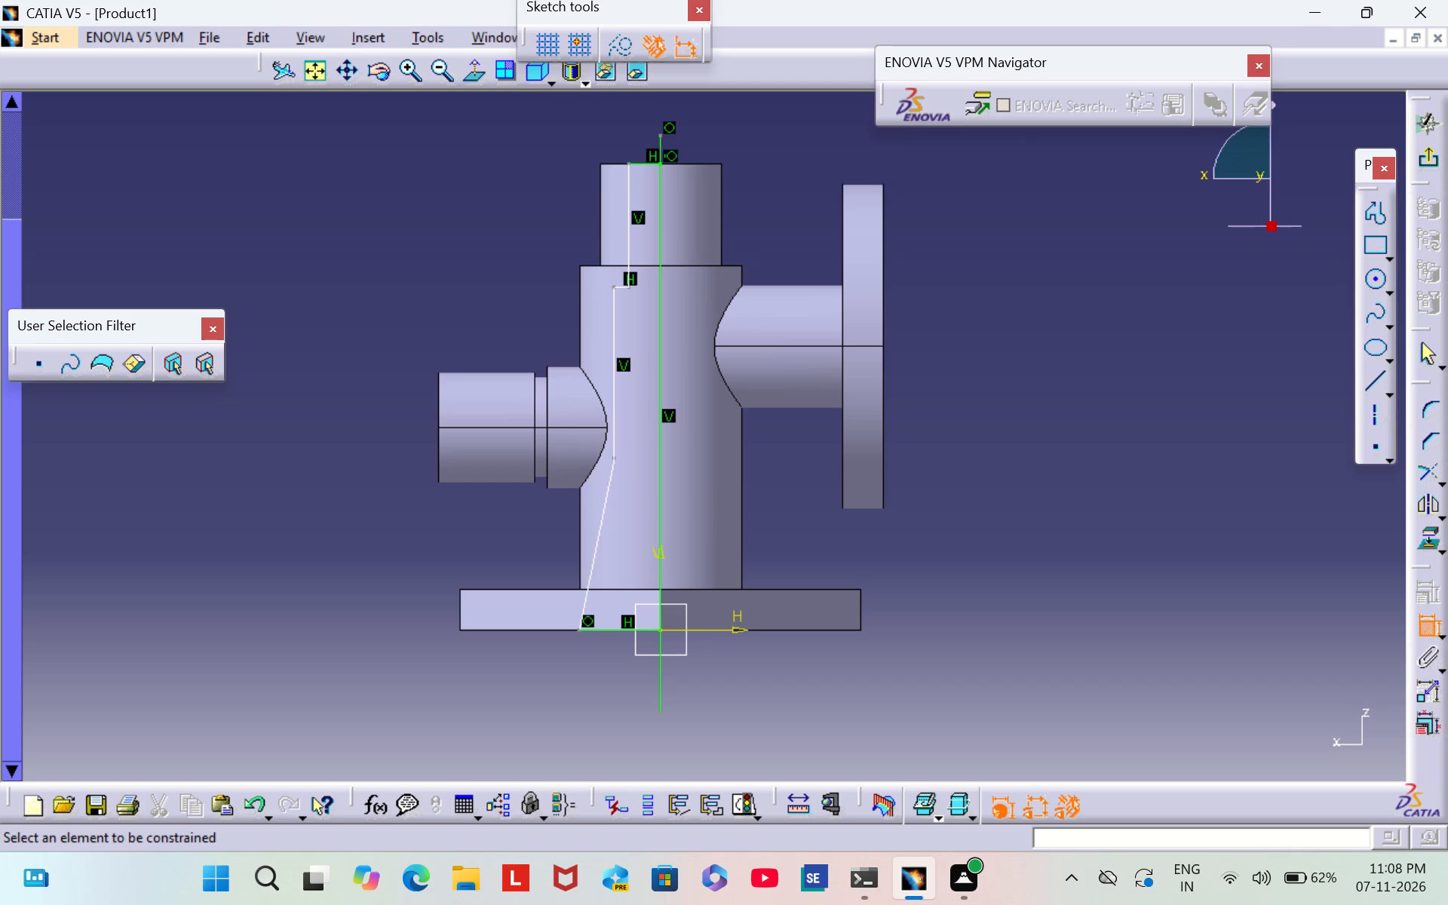
# Dimension the profile's upper vertical line from the axis as a diameter and set it to 16 mm.
pyautogui.click(627, 195)
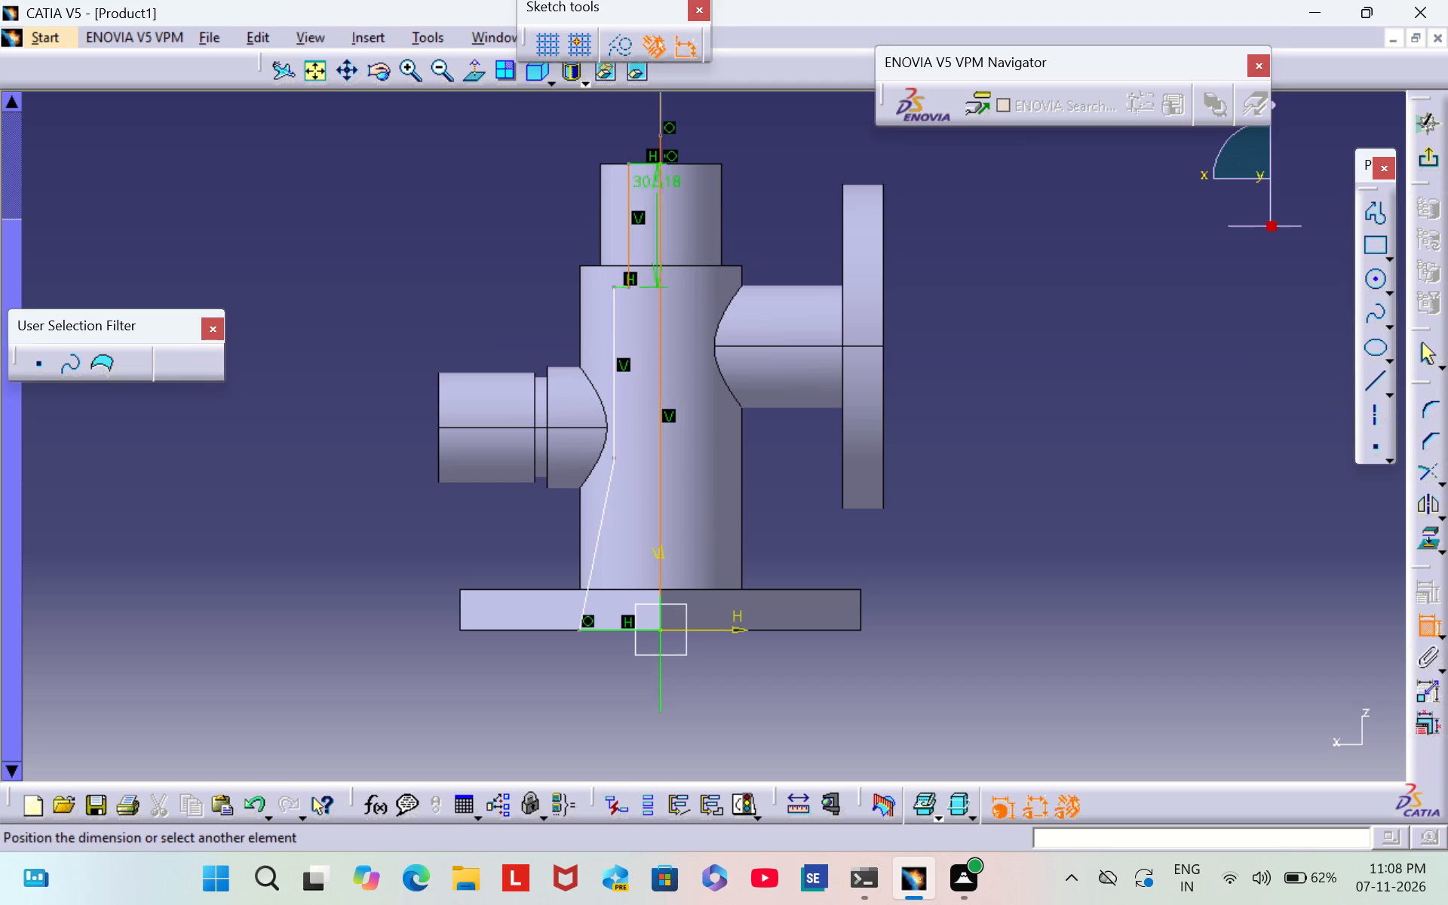
pyautogui.click(662, 207)
pyautogui.rightClick(667, 169)
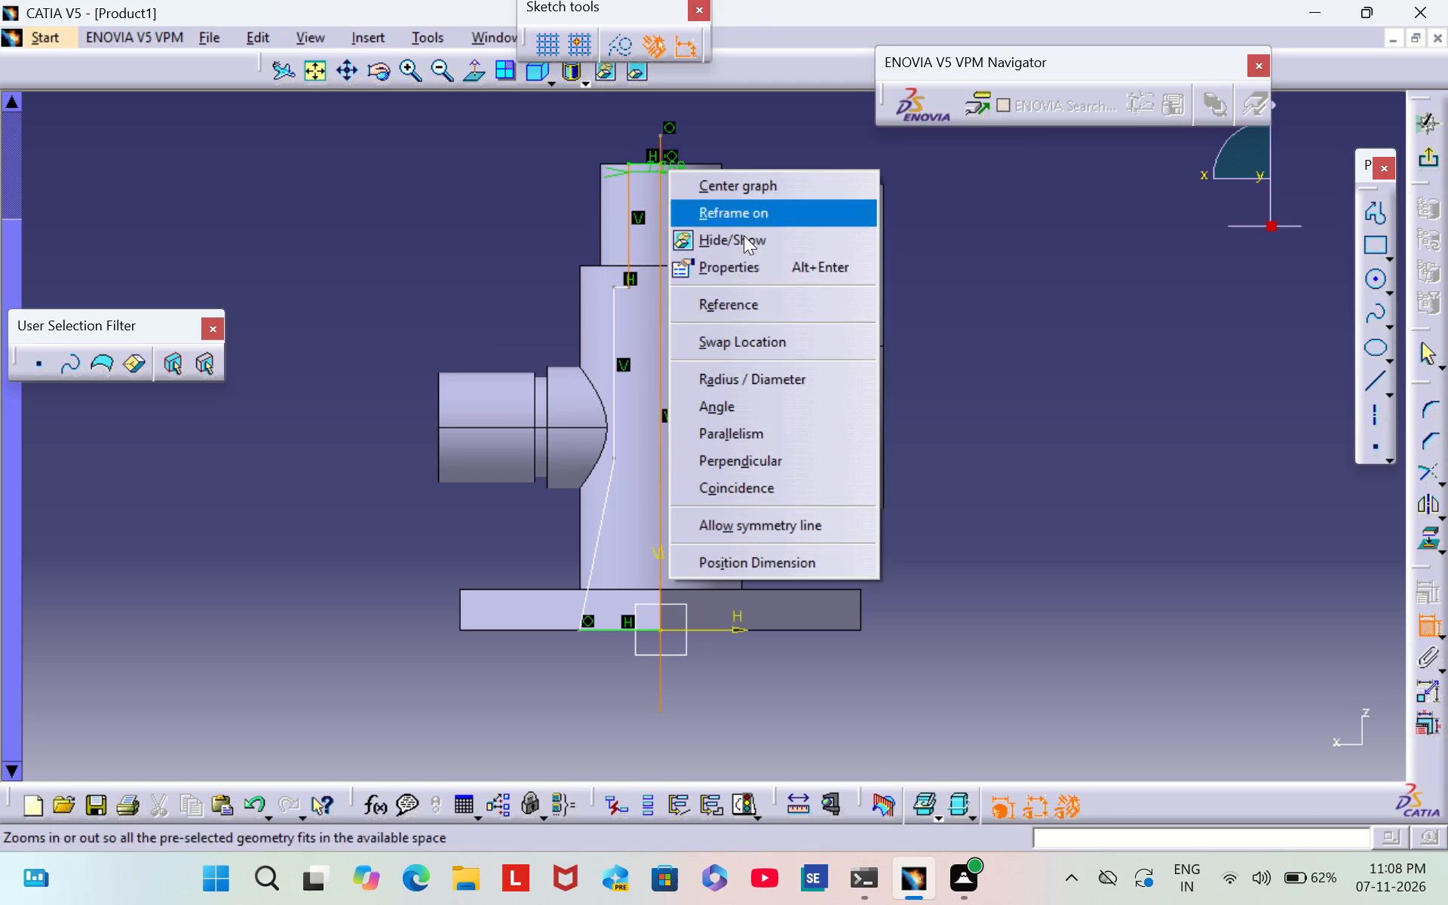
pyautogui.click(807, 385)
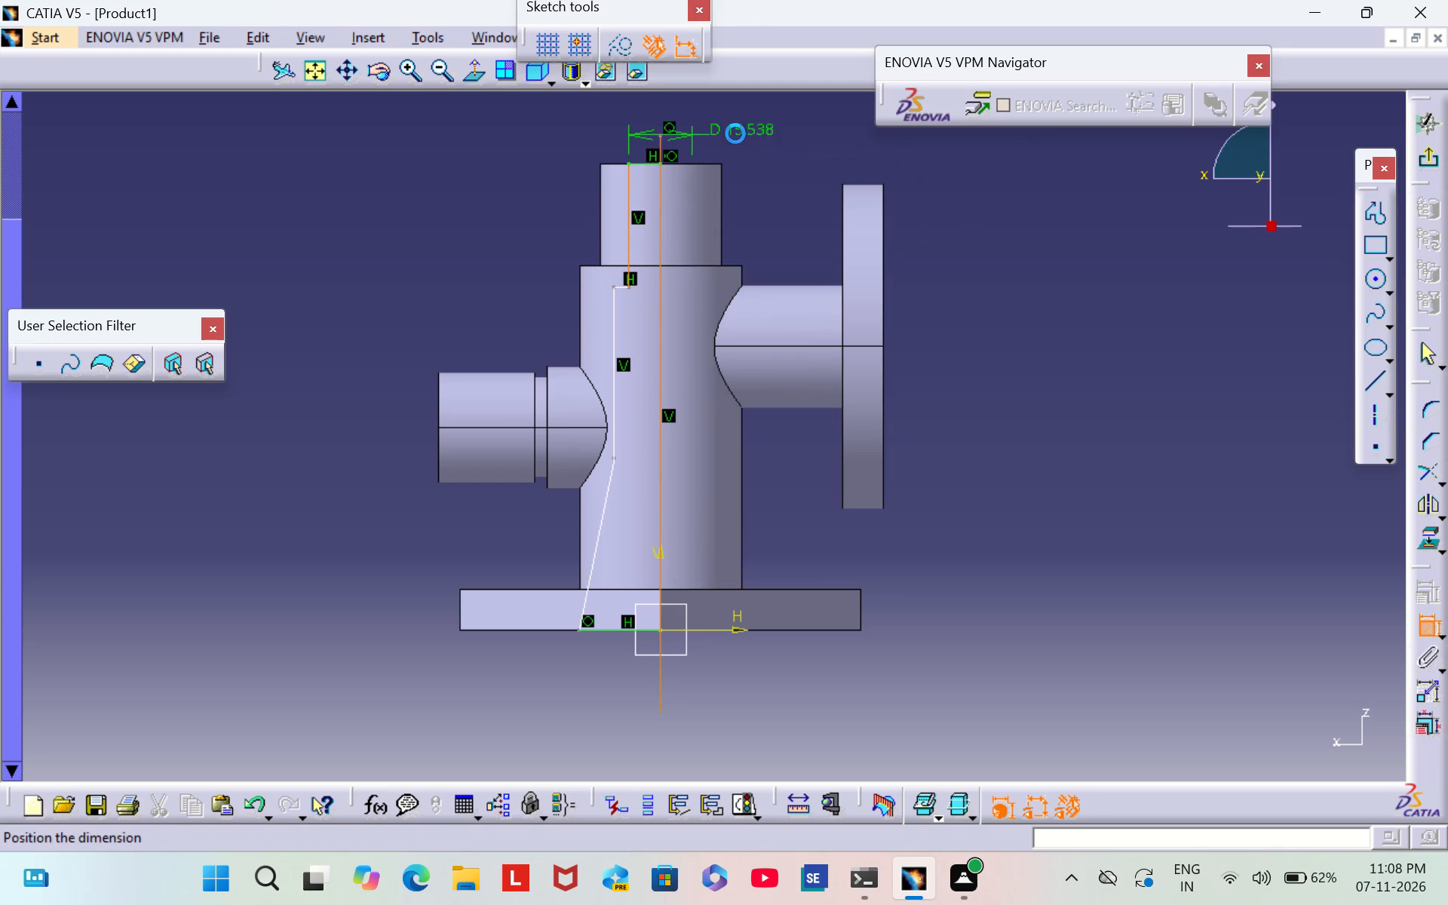
pyautogui.click(744, 132)
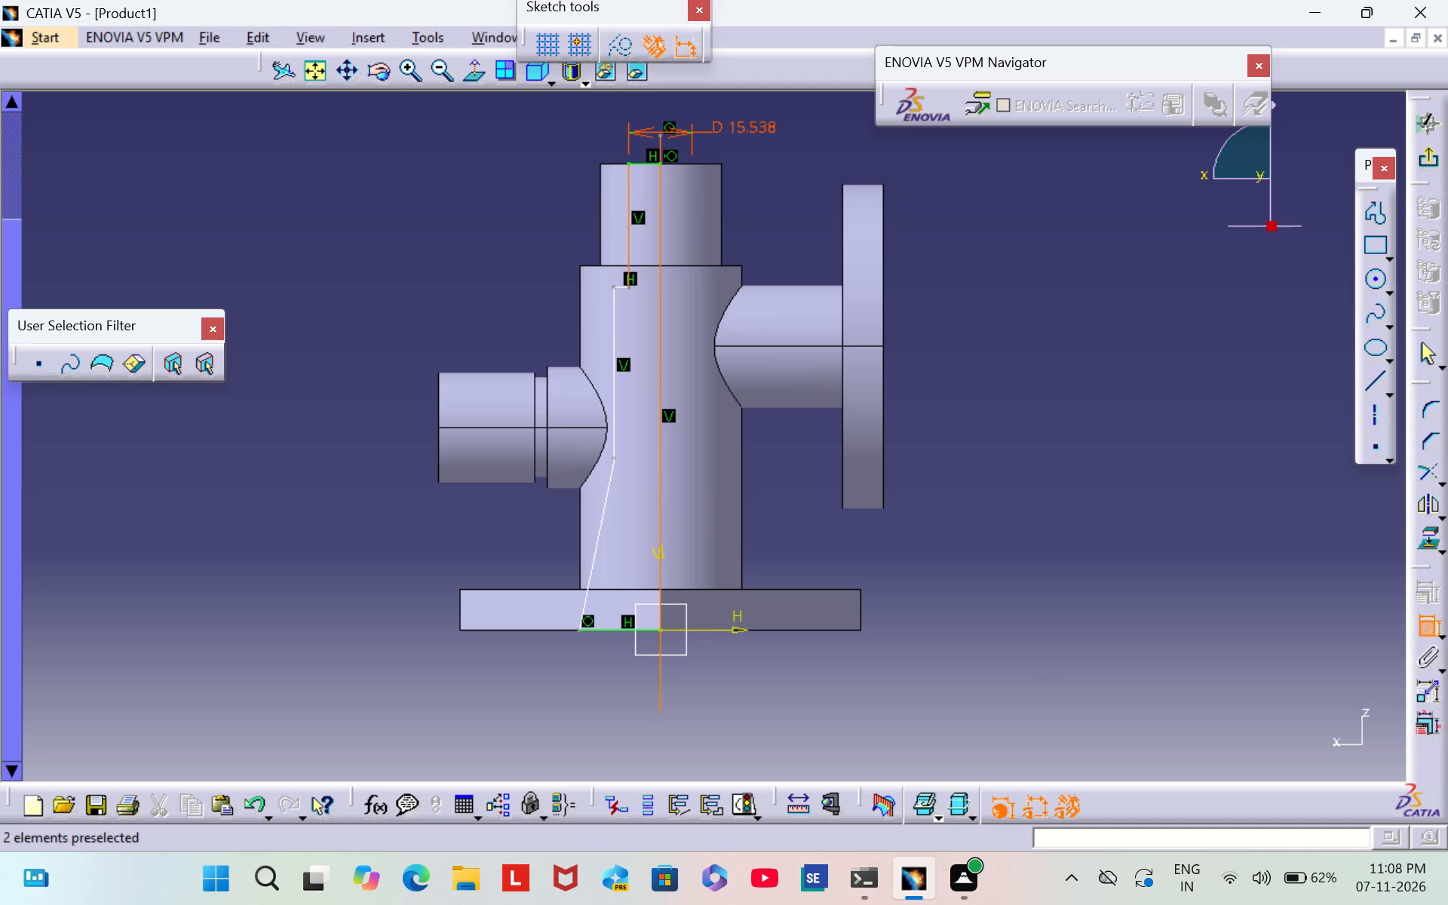
pyautogui.doubleClick(762, 124)
pyautogui.press('BackSpace')
pyautogui.write('16')
pyautogui.press('Return')
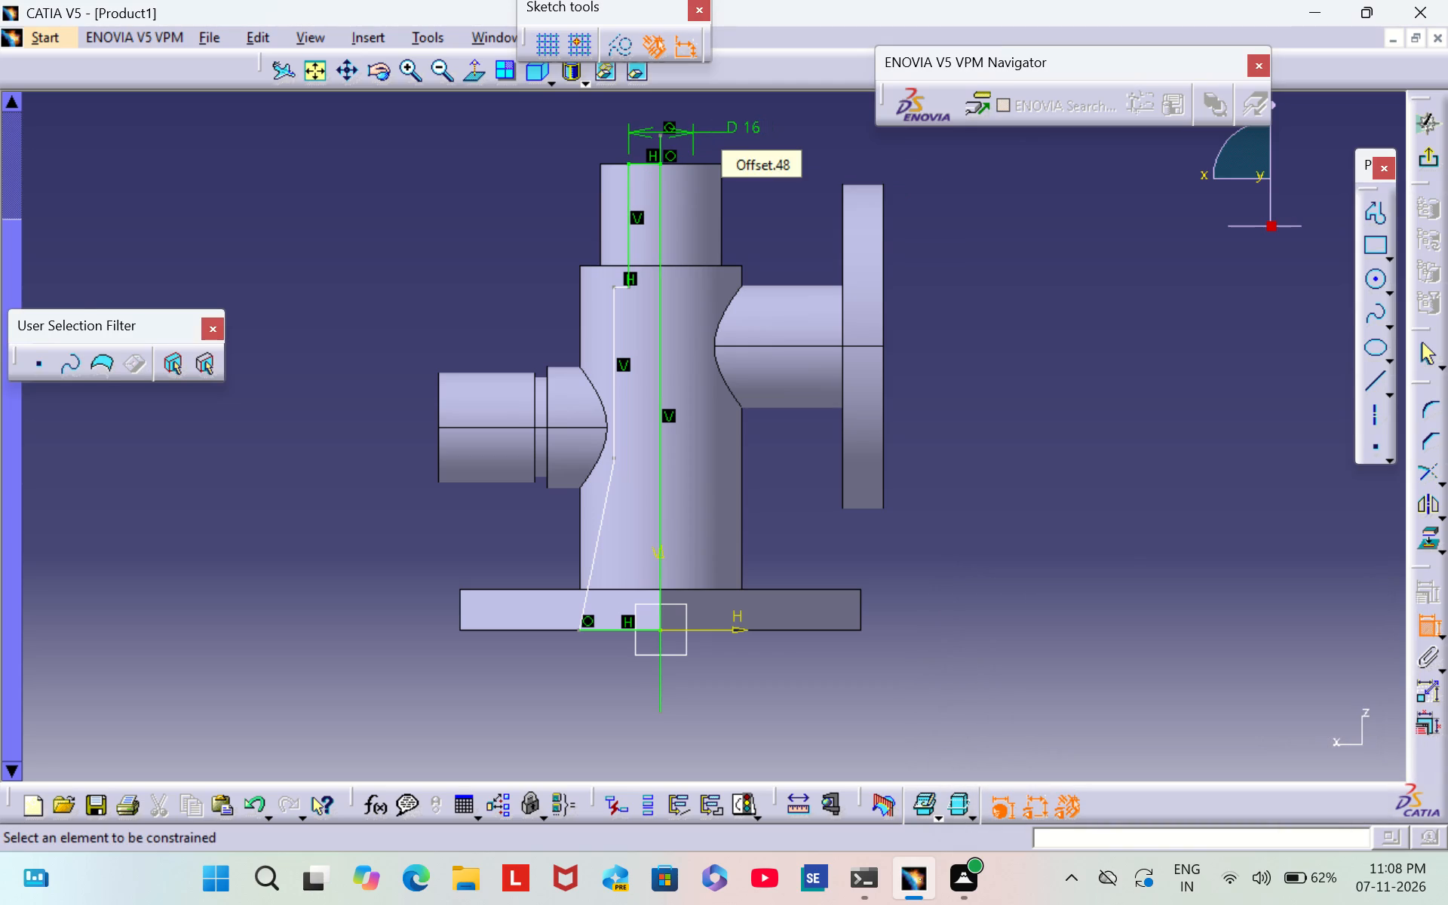
pyautogui.click(1090, 293)
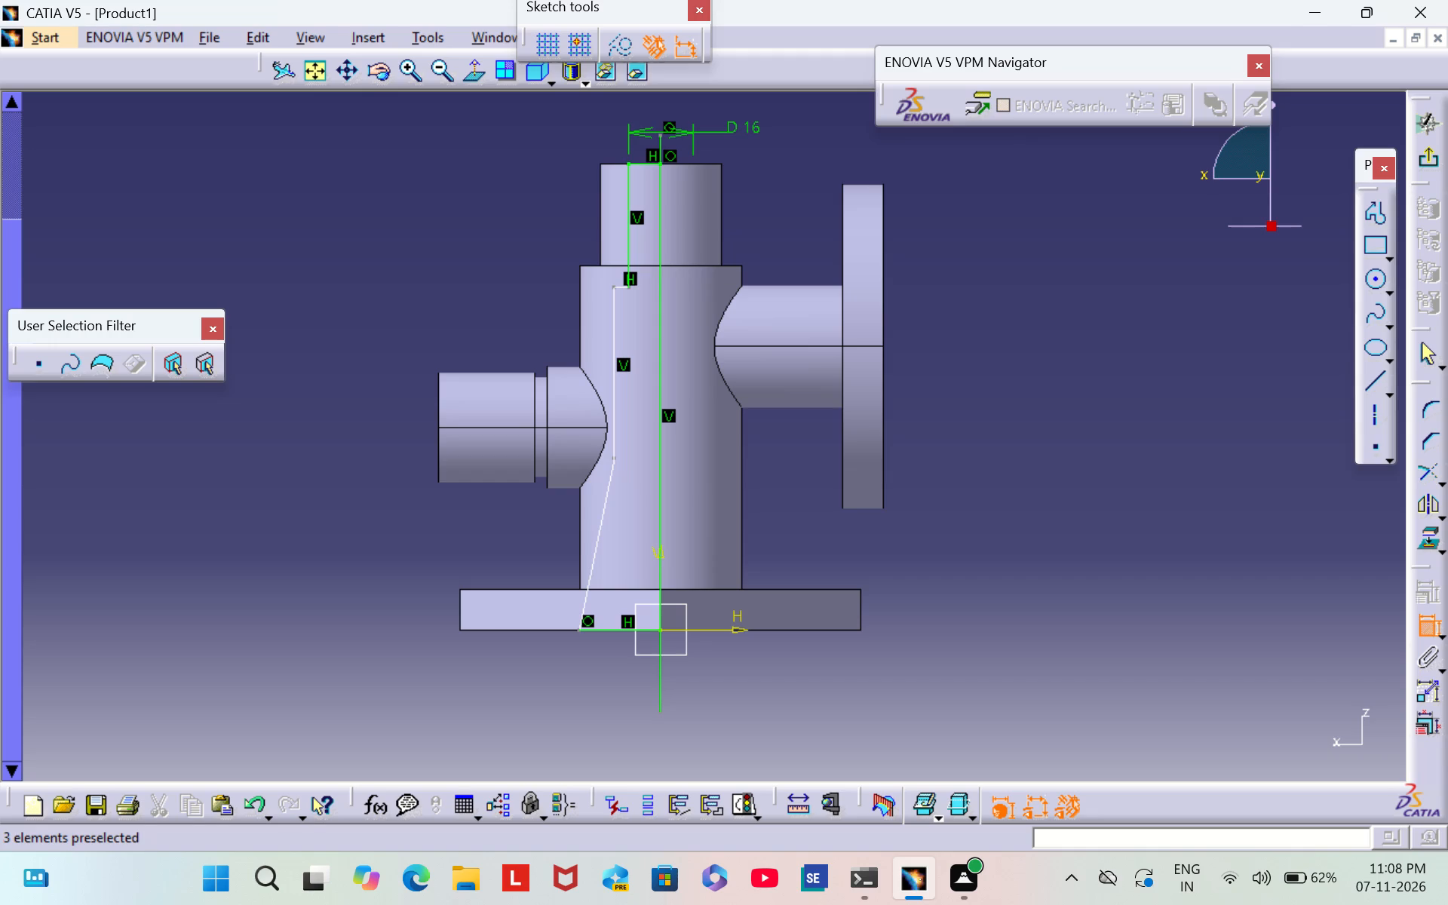
# Dimension the profile's lower vertical line from the axis as a diameter and set it to 25 mm.
pyautogui.scroll(-1, 1032, 403)
pyautogui.moveTo(1032, 403); pyautogui.dragTo(1042, 596, button='middle')
pyautogui.scroll(1, 1042, 597)
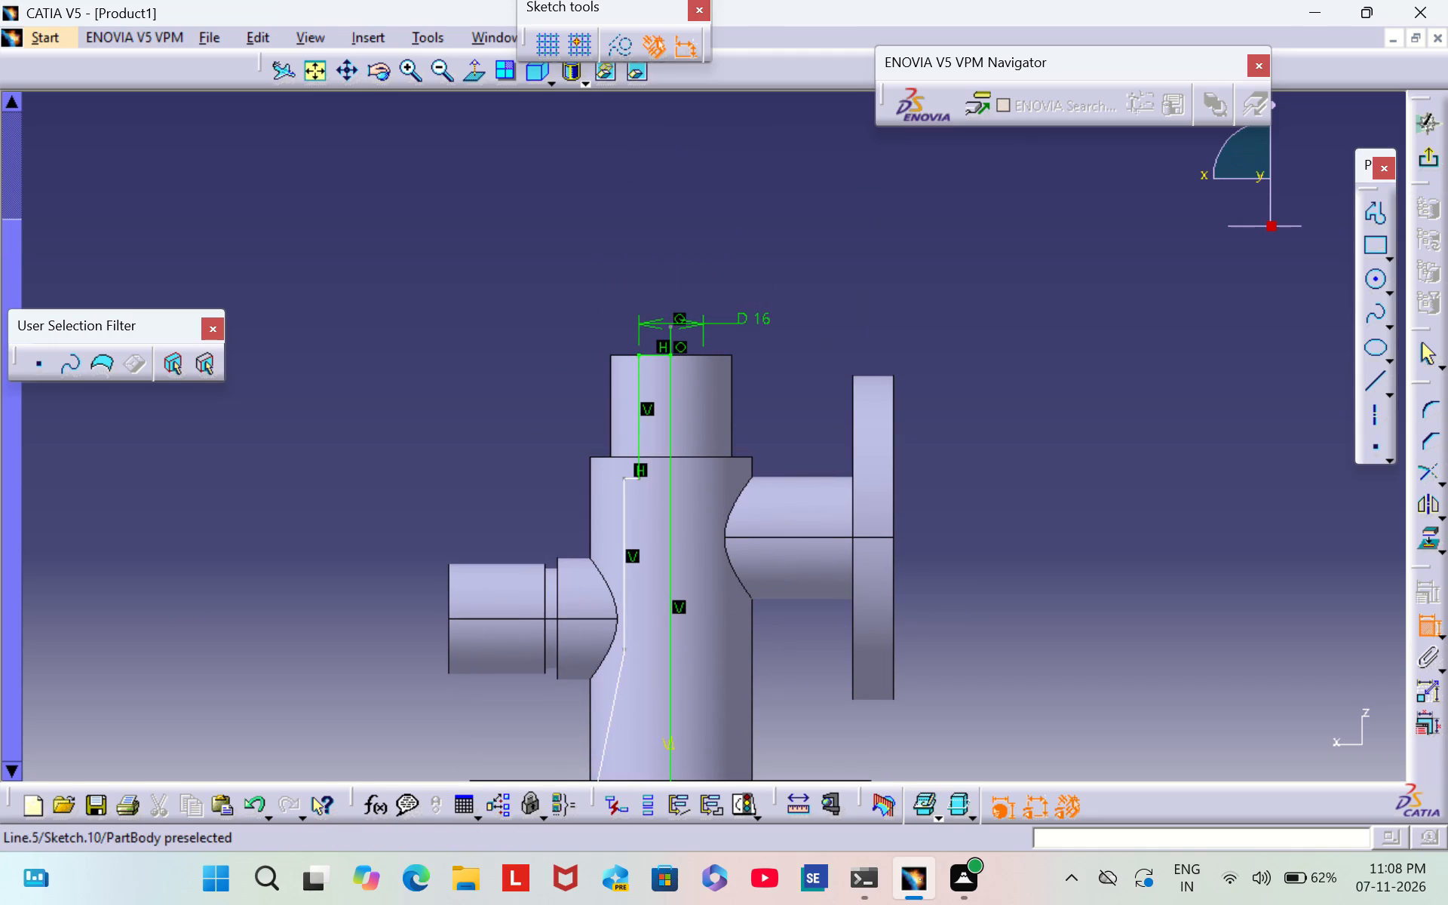
pyautogui.click(622, 531)
pyautogui.click(669, 538)
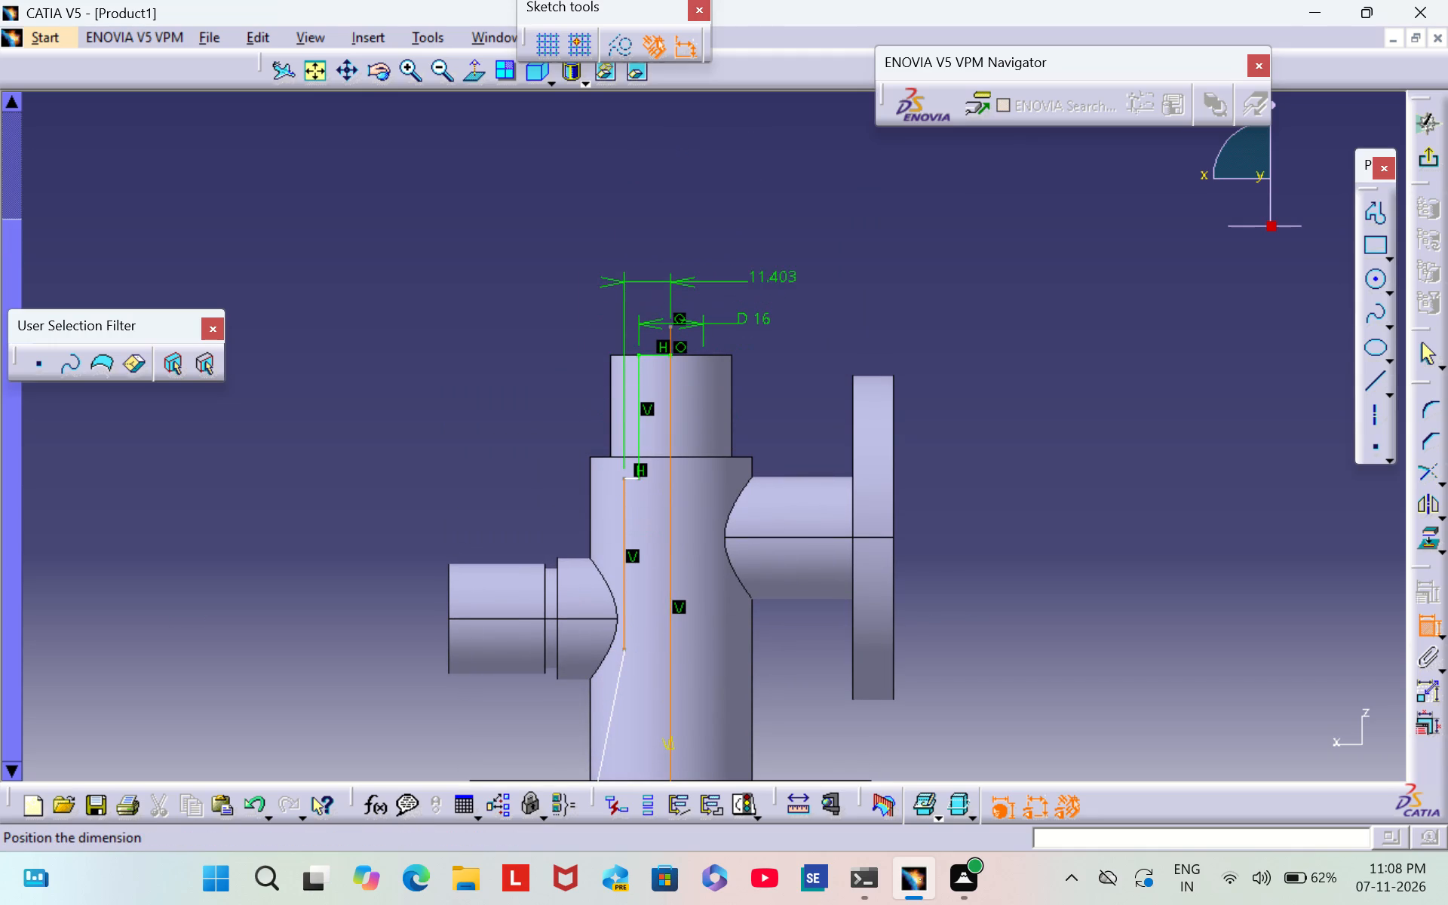
pyautogui.rightClick(744, 280)
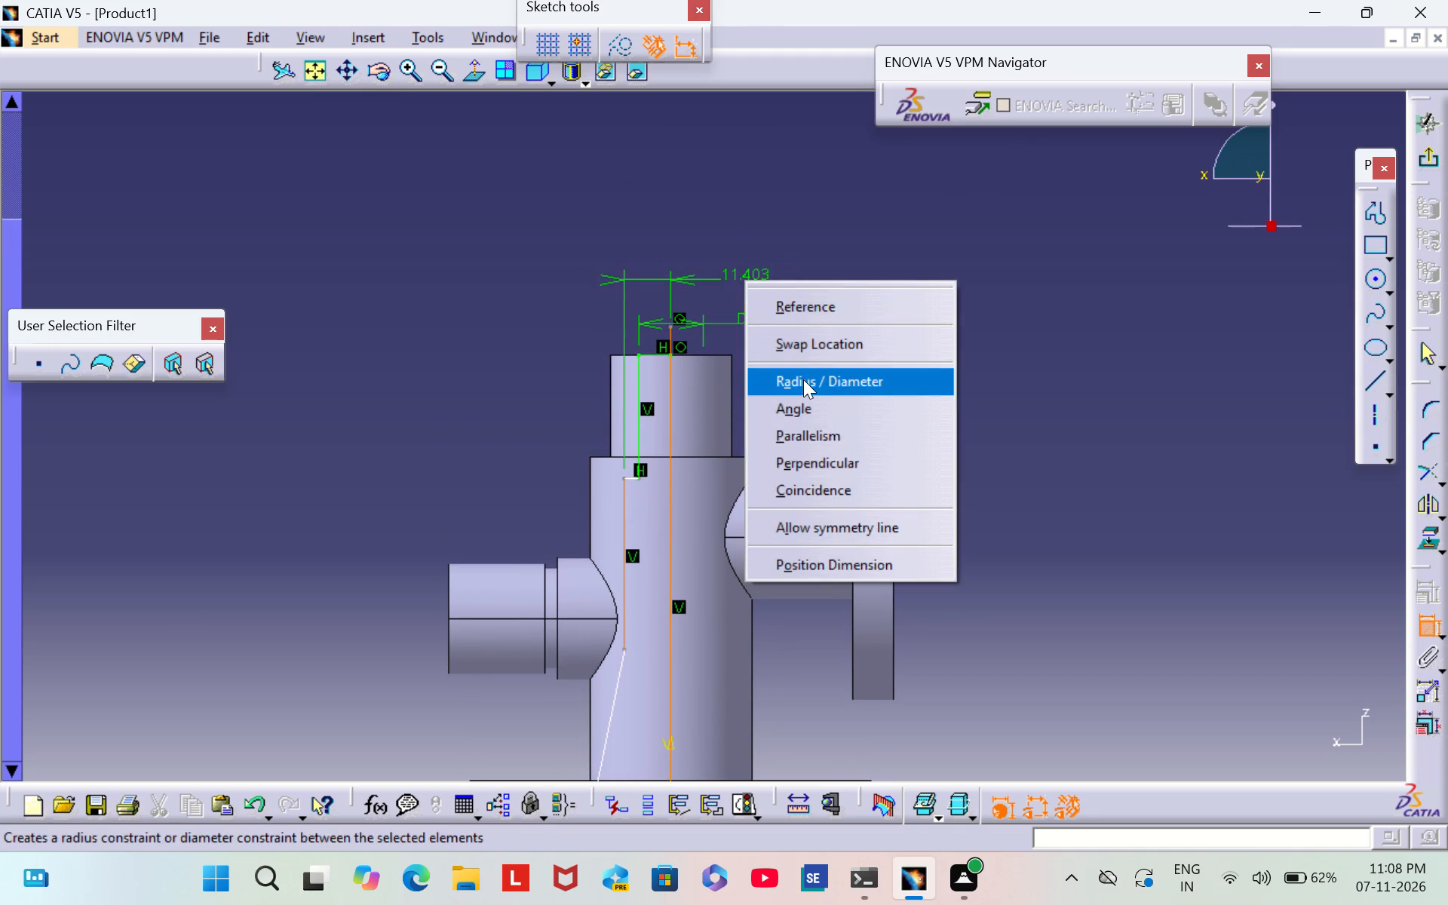
pyautogui.click(803, 379)
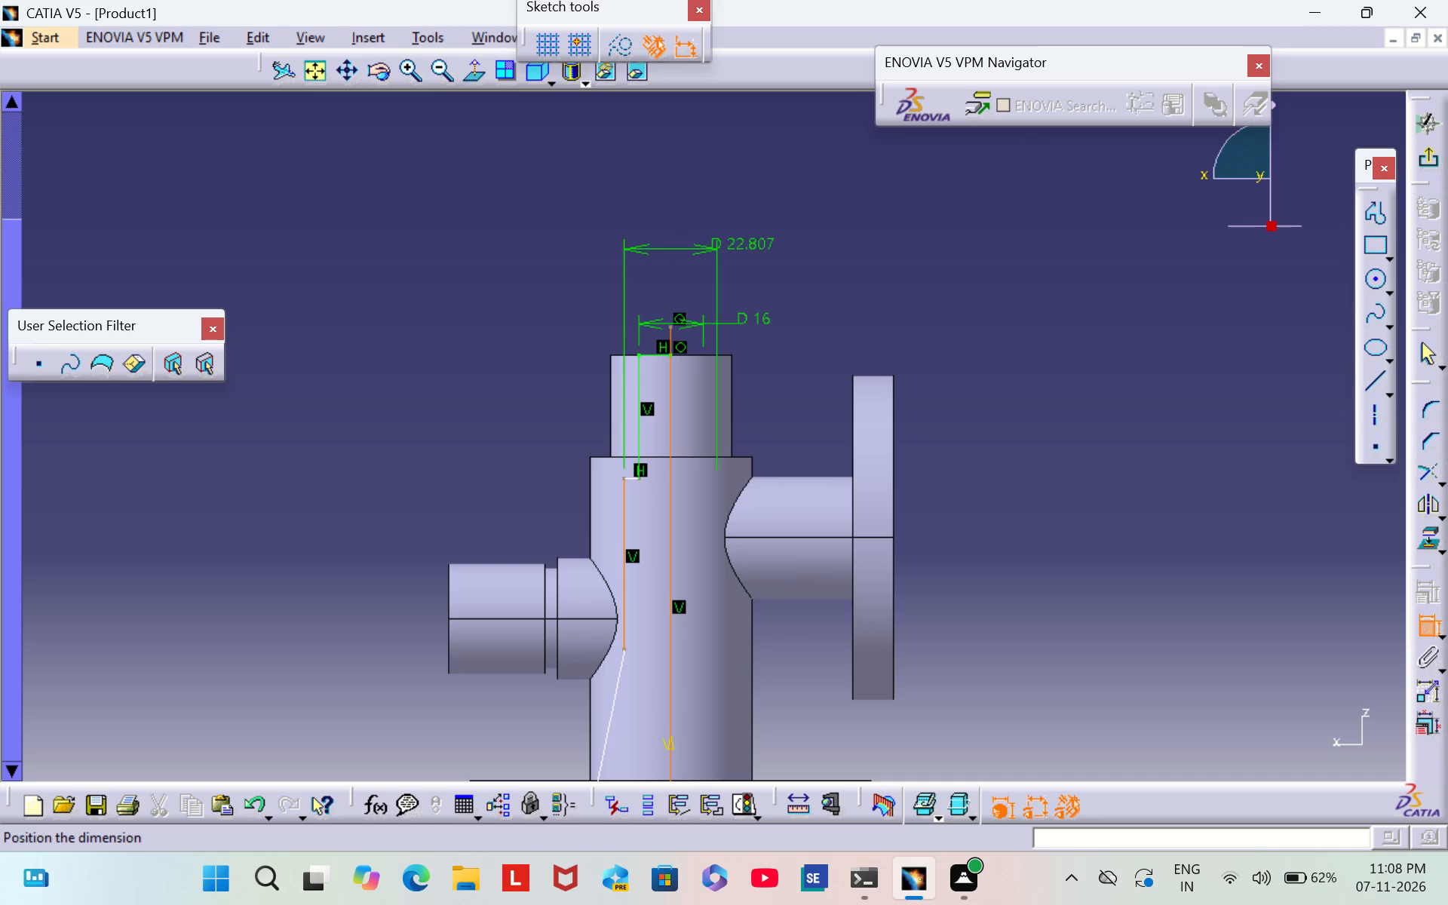
pyautogui.click(784, 254)
pyautogui.doubleClick(798, 253)
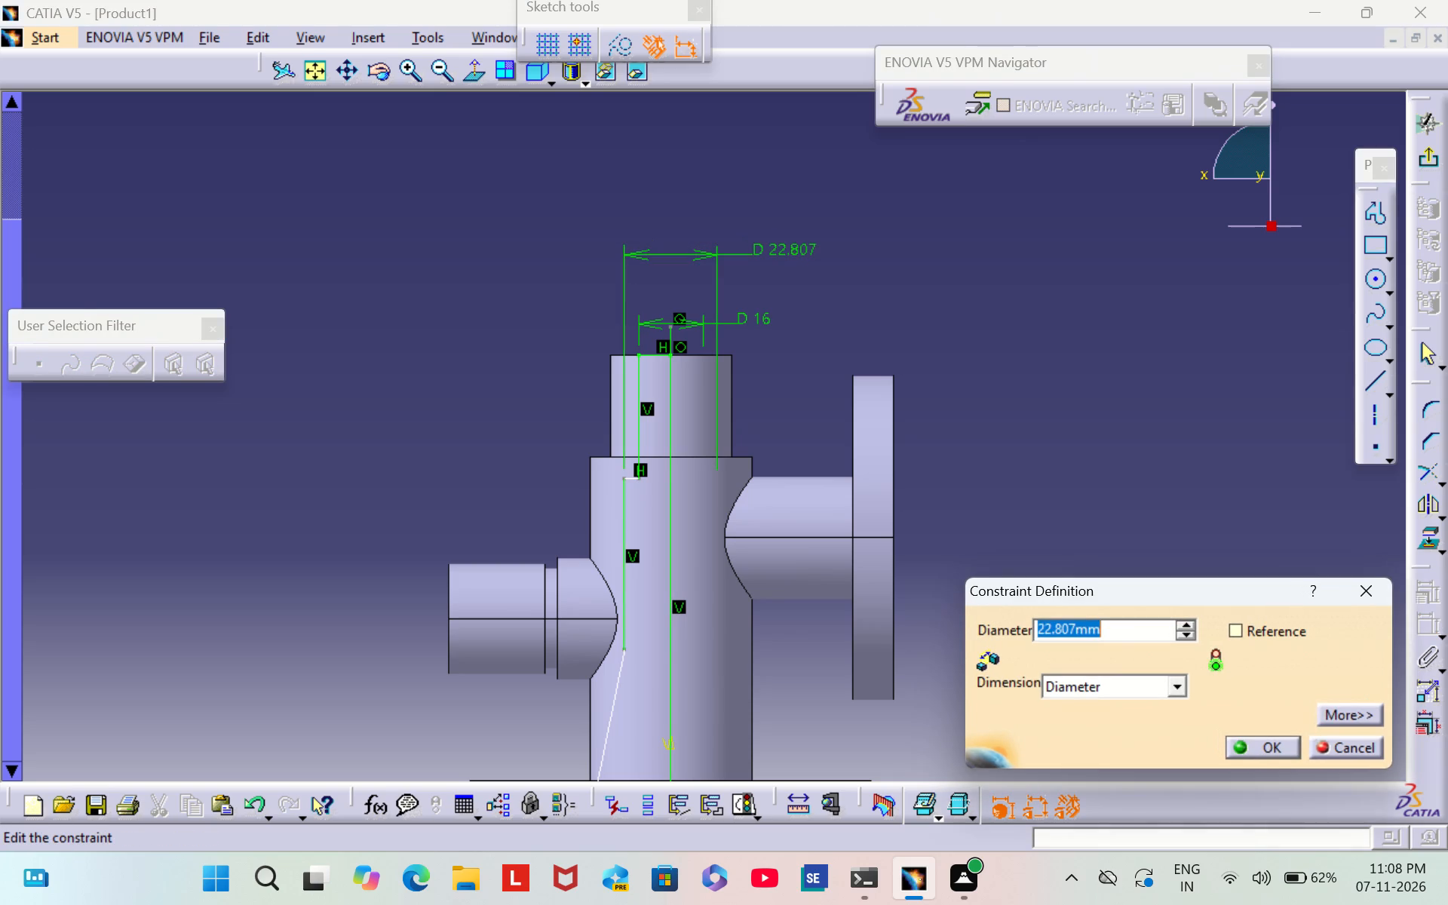
pyautogui.press('BackSpace')
pyautogui.write('25')
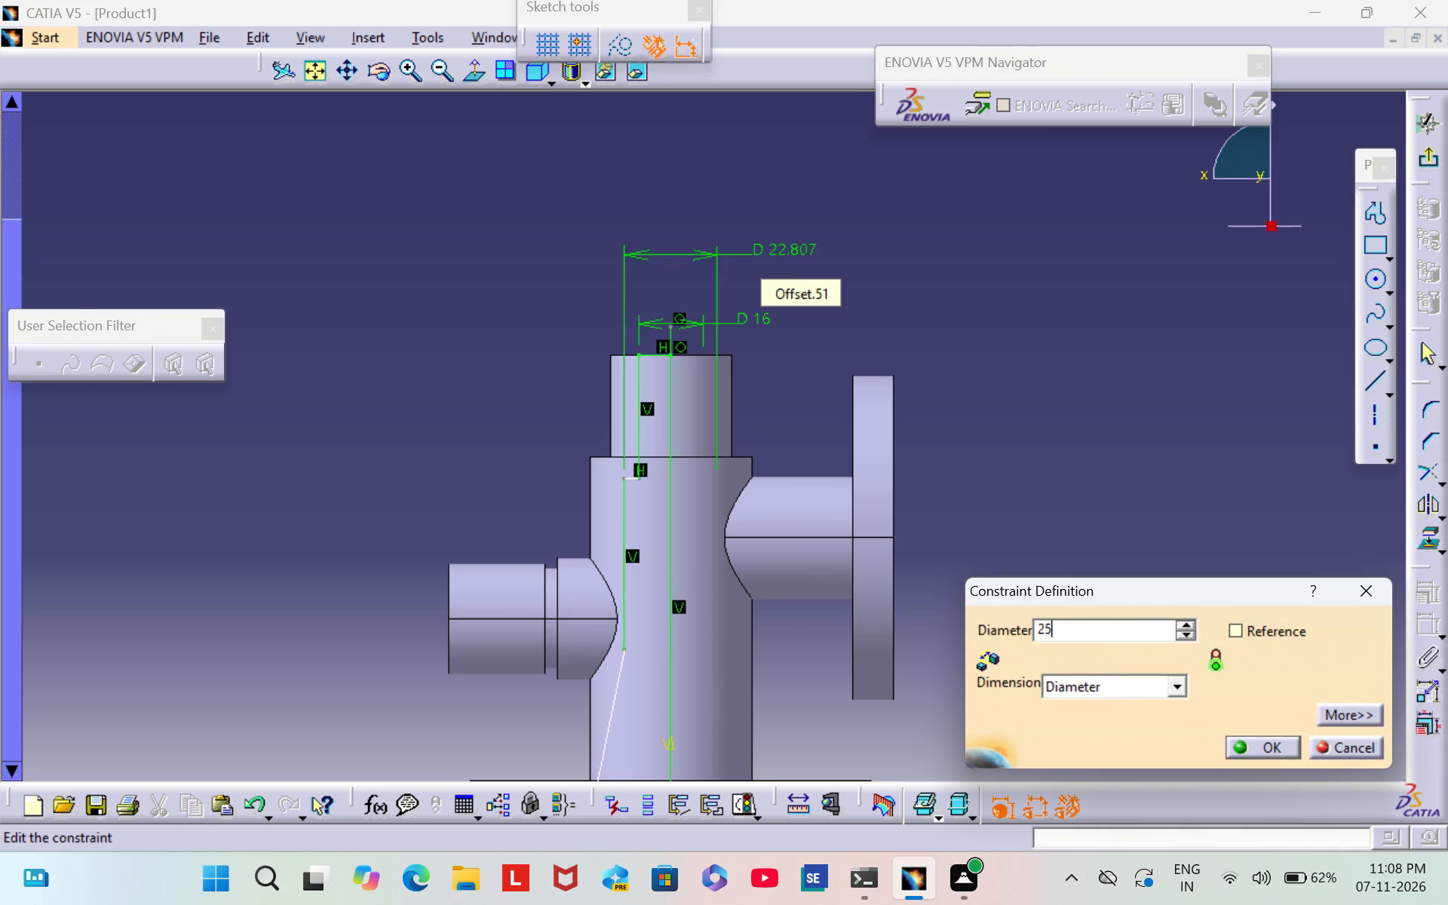
pyautogui.press('Return')
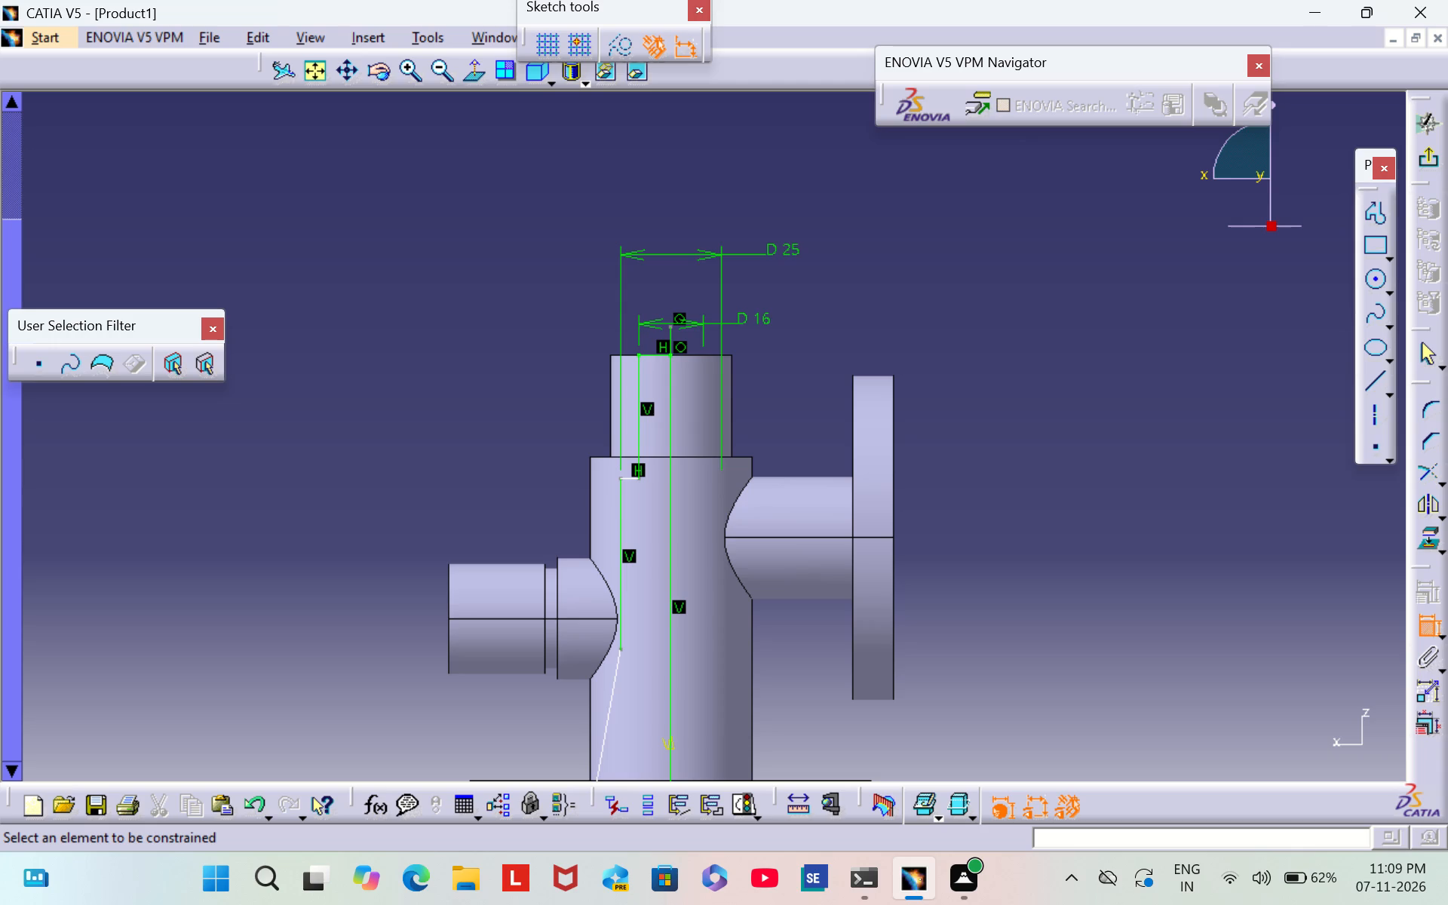
# Dimension the profile's bottom corner horizontally from the origin and set the distance to 15 mm.
pyautogui.moveTo(1046, 600); pyautogui.dragTo(1041, 330, button='middle')
pyautogui.scroll(1, 1041, 333)
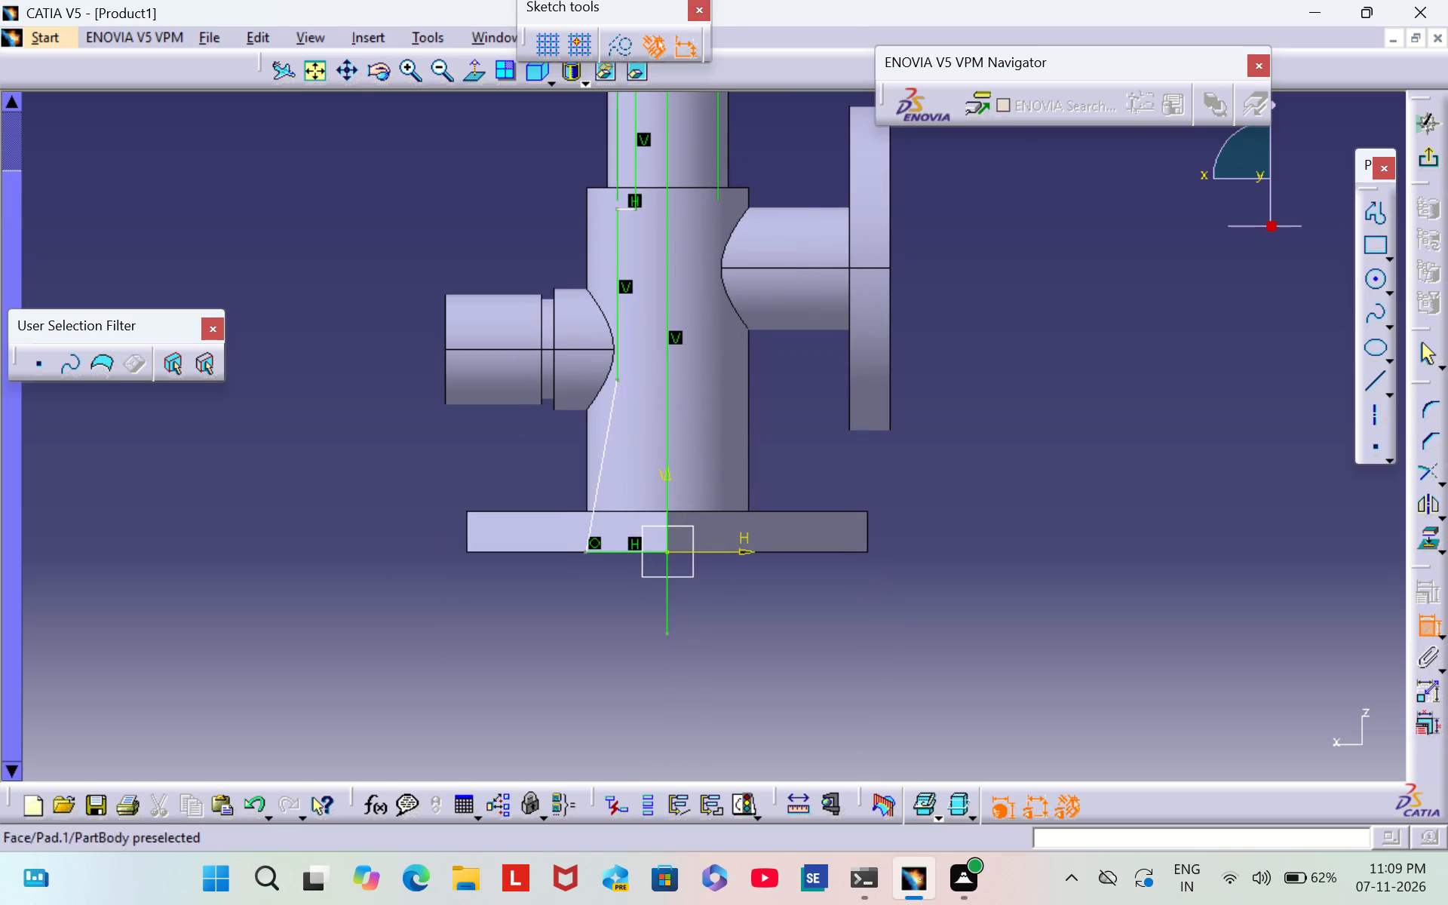
pyautogui.click(588, 552)
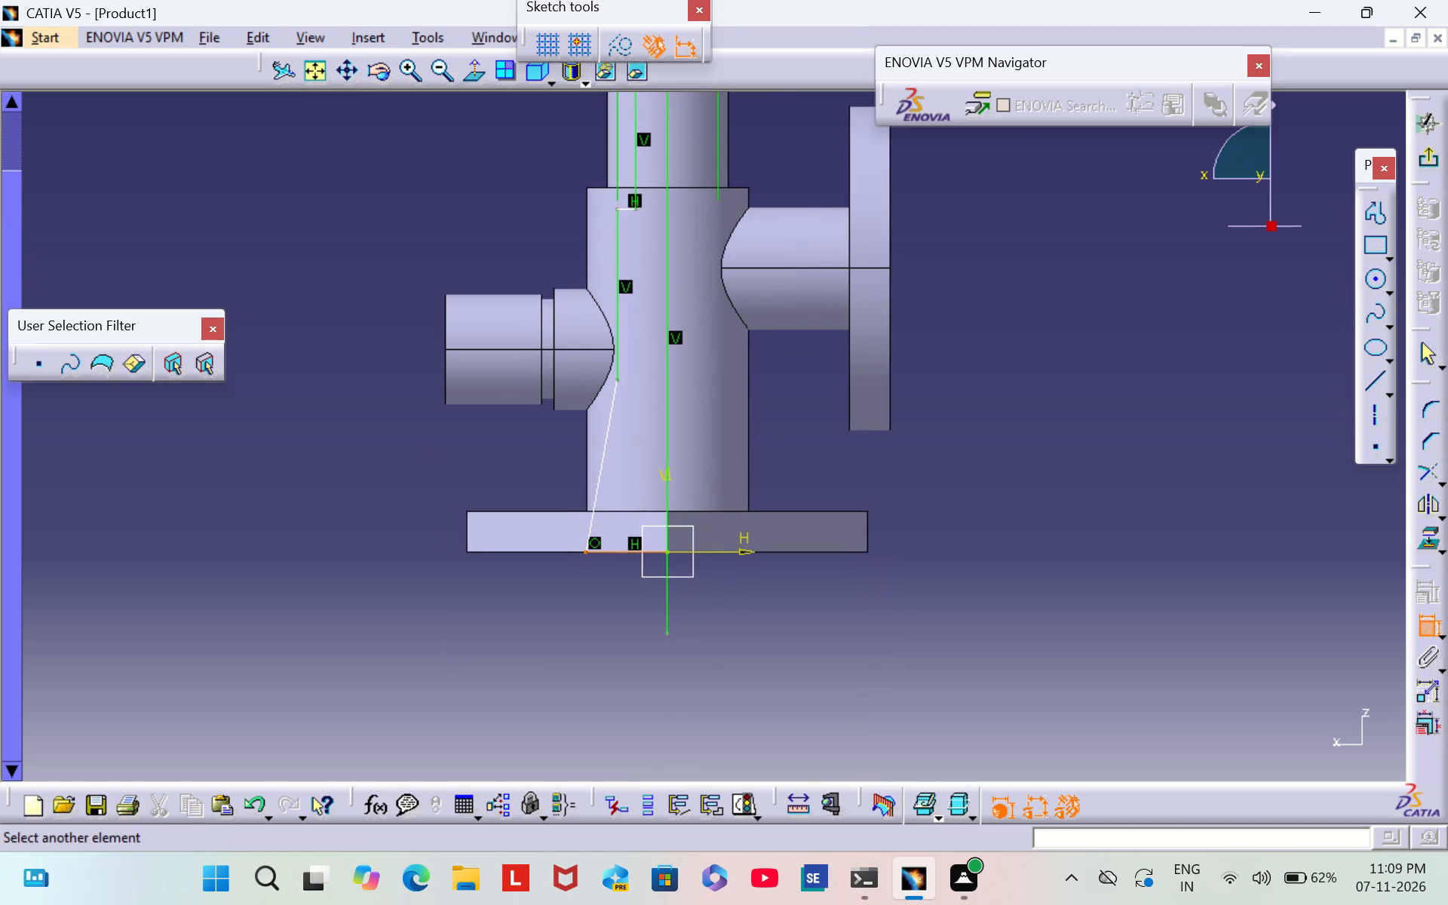
pyautogui.click(665, 551)
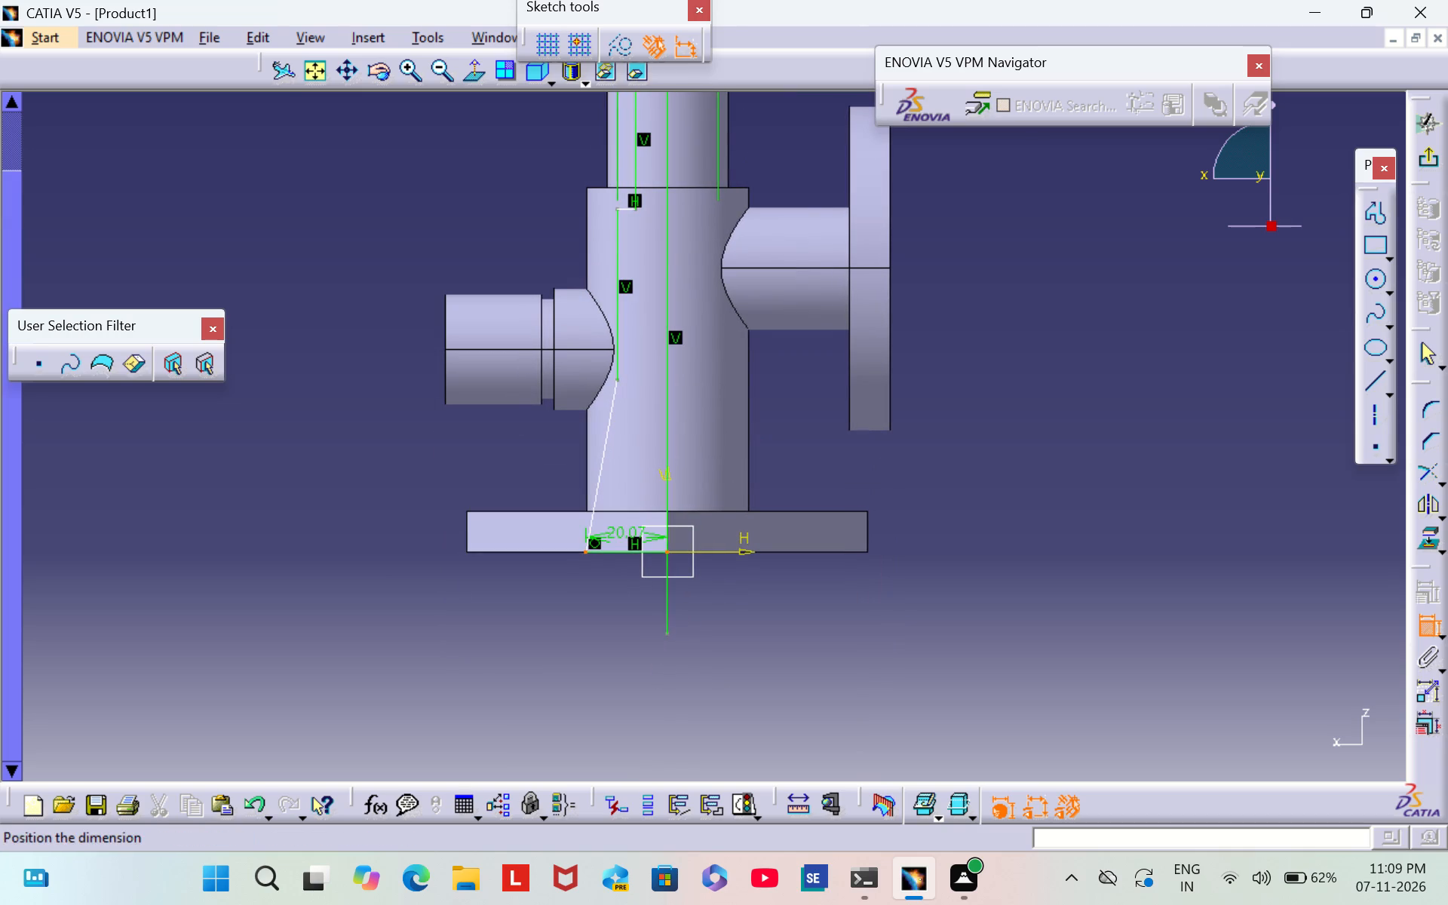
pyautogui.rightClick(665, 551)
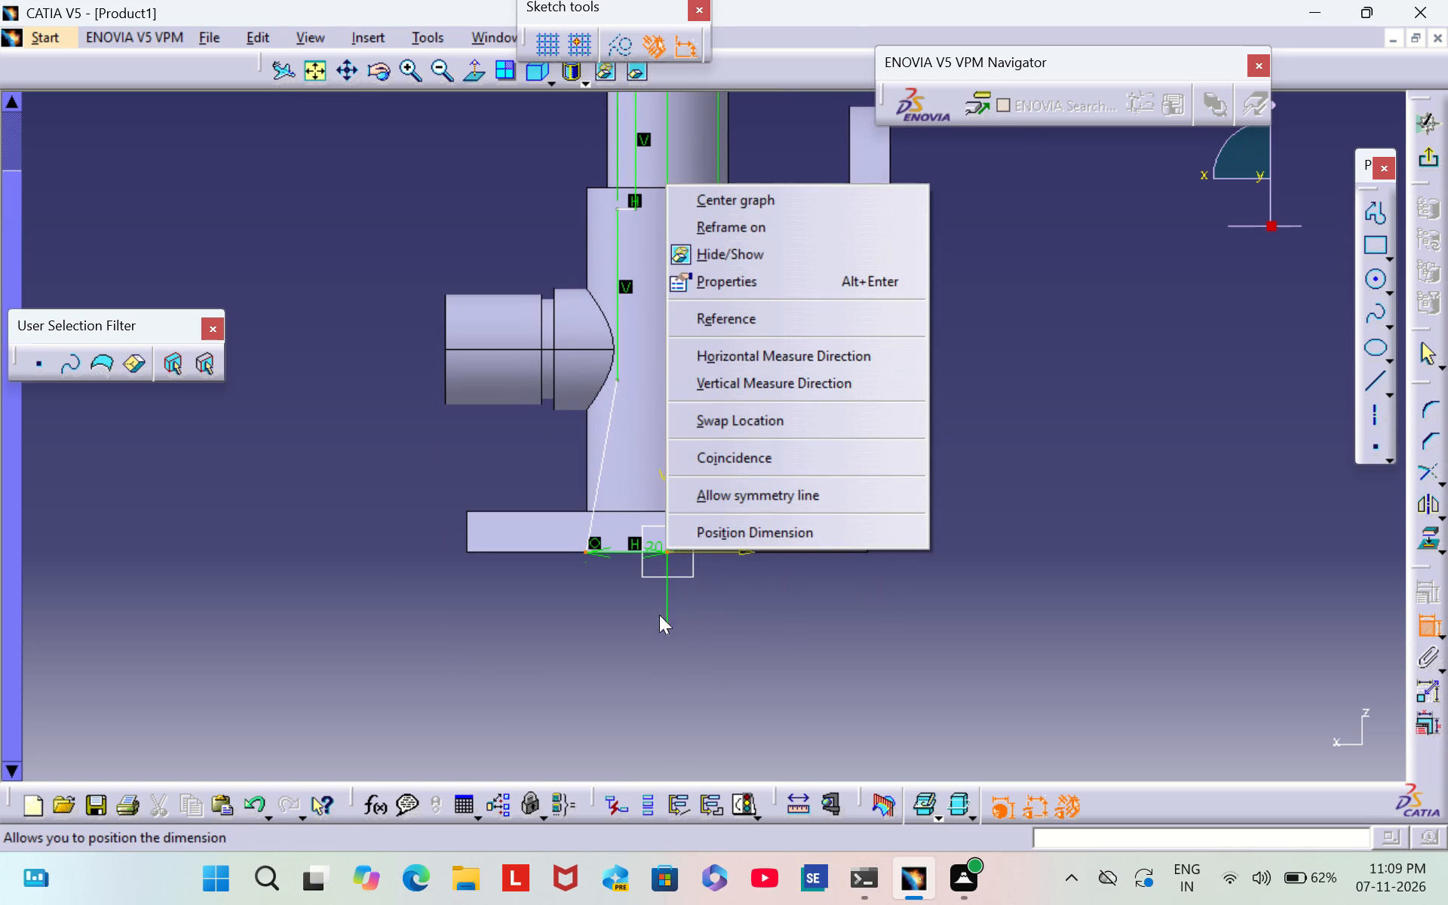
pyautogui.click(655, 631)
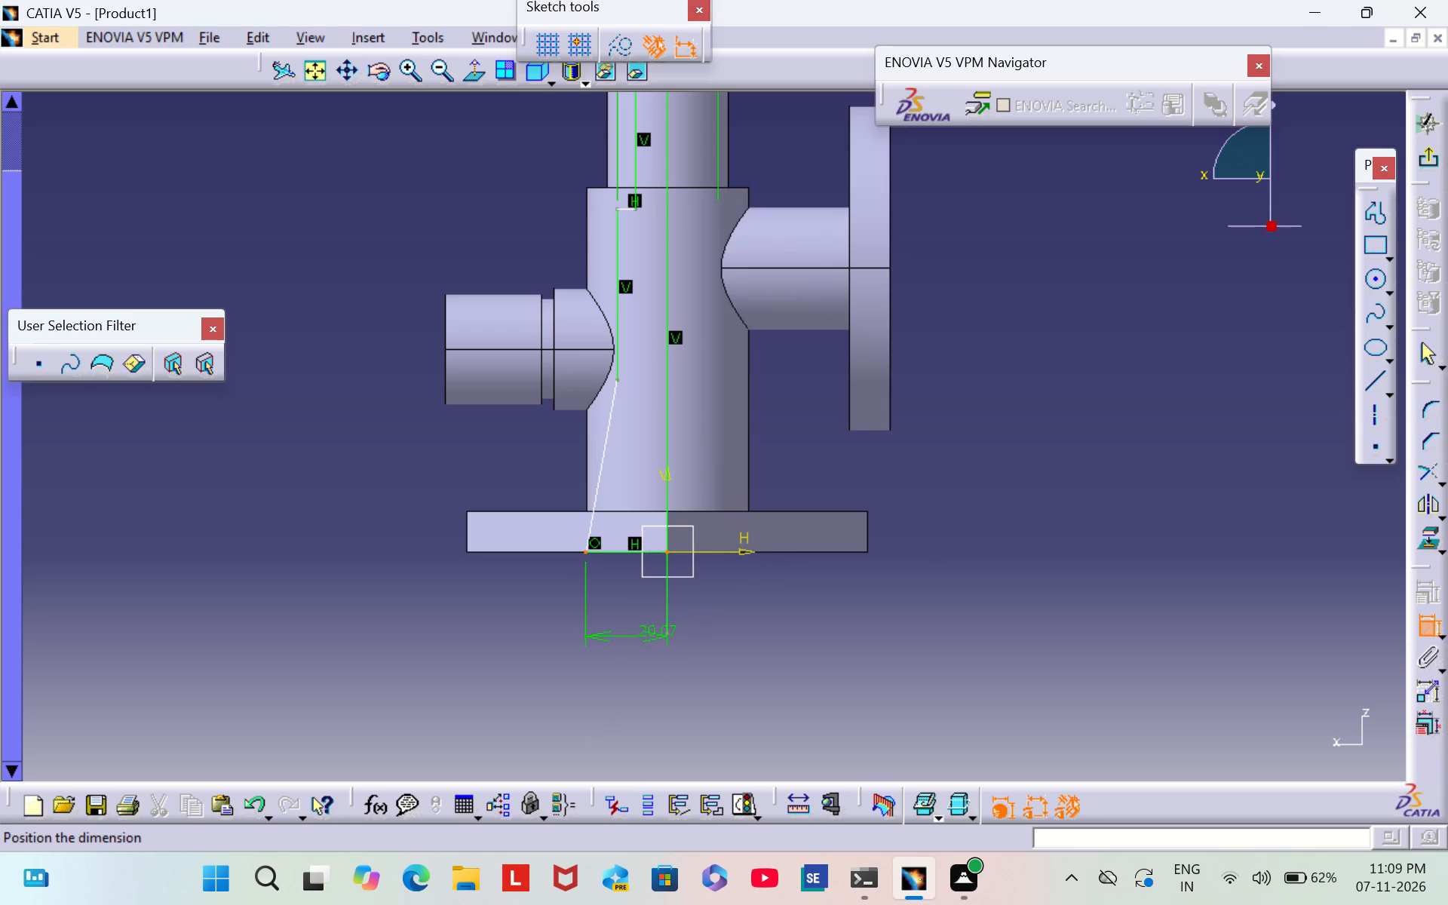
pyautogui.click(628, 632)
pyautogui.doubleClick(634, 627)
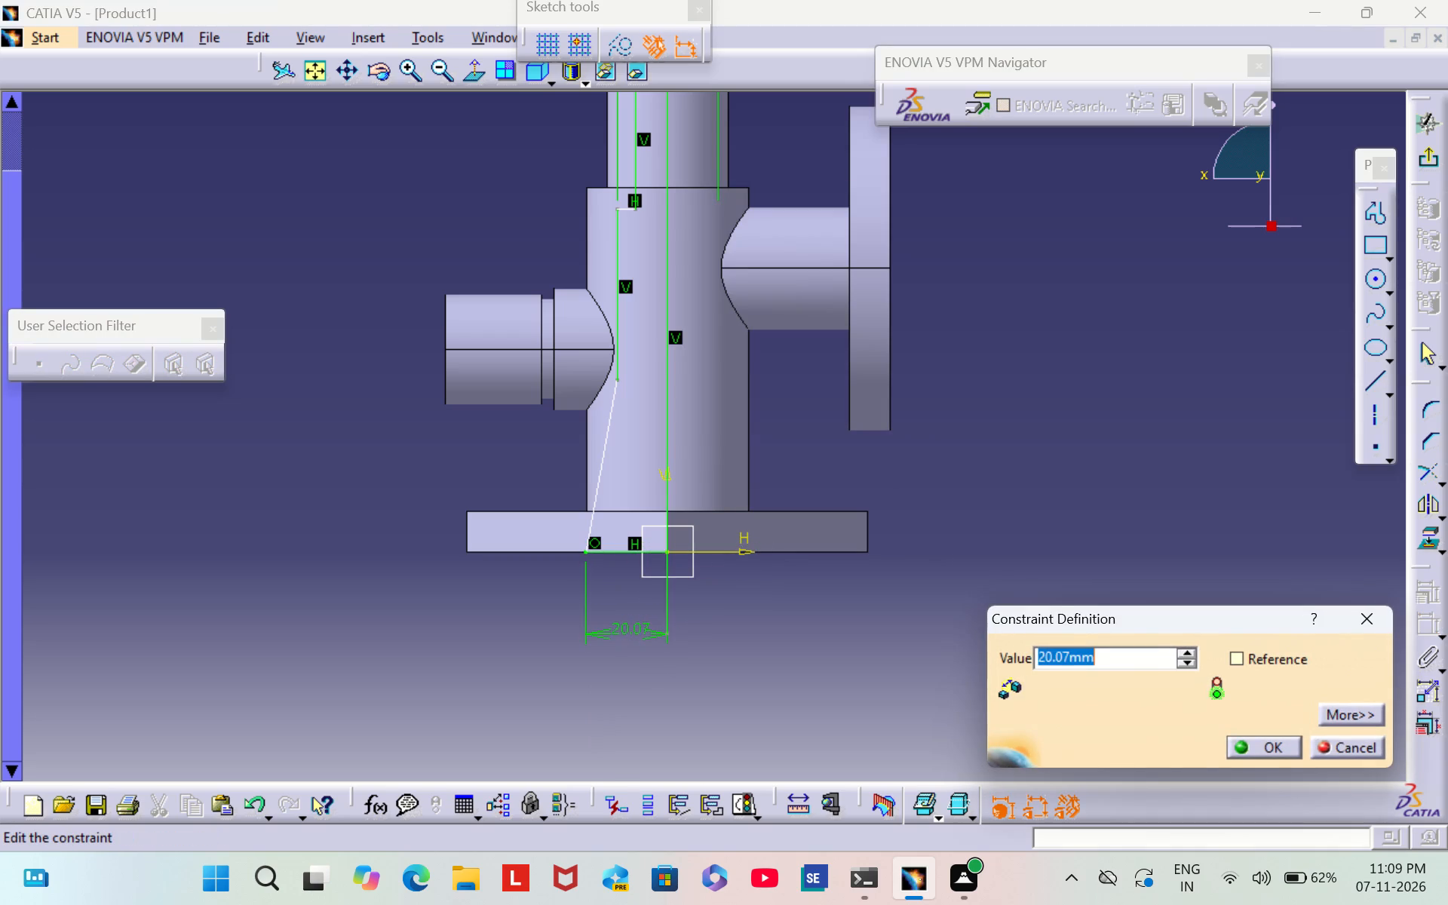
pyautogui.press('BackSpace')
pyautogui.write('15')
pyautogui.press('Return')
pyautogui.click(1042, 480)
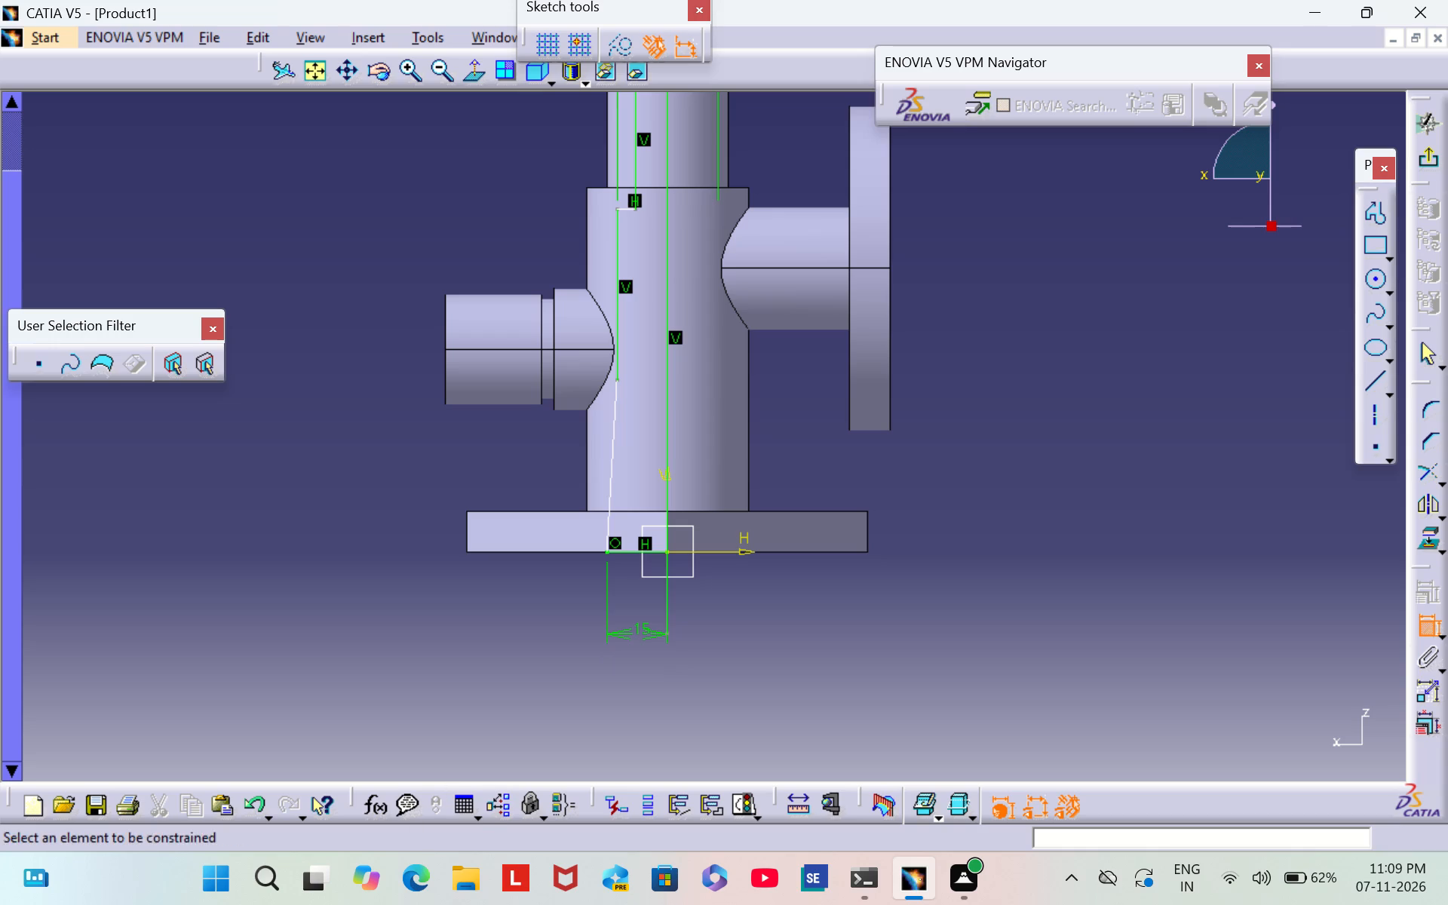
# Delete the 15 mm horizontal dimension below the base.
pyautogui.rightClick(638, 635)
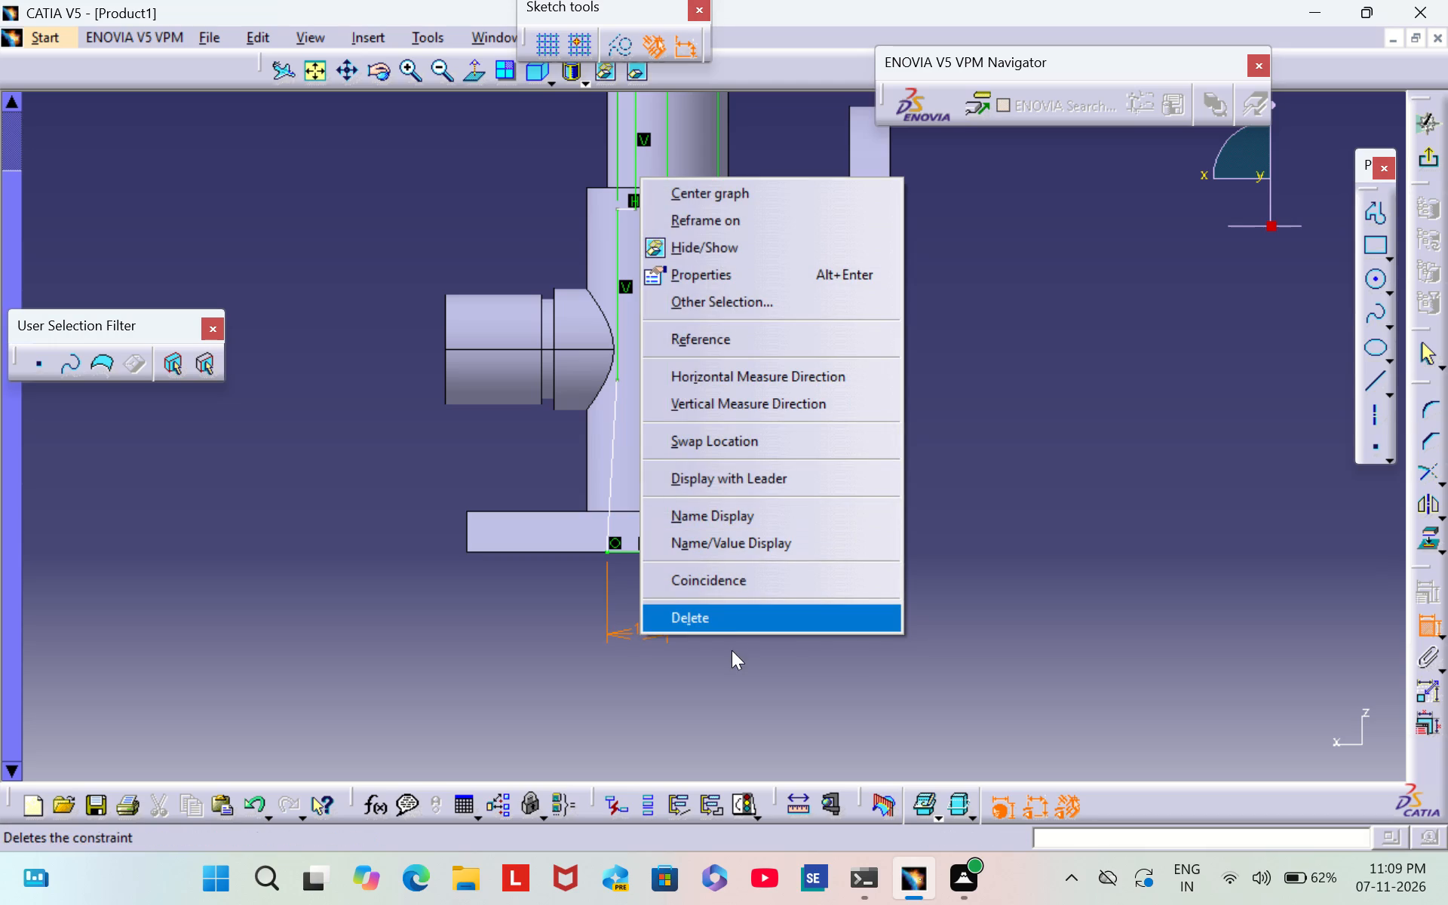
pyautogui.click(730, 624)
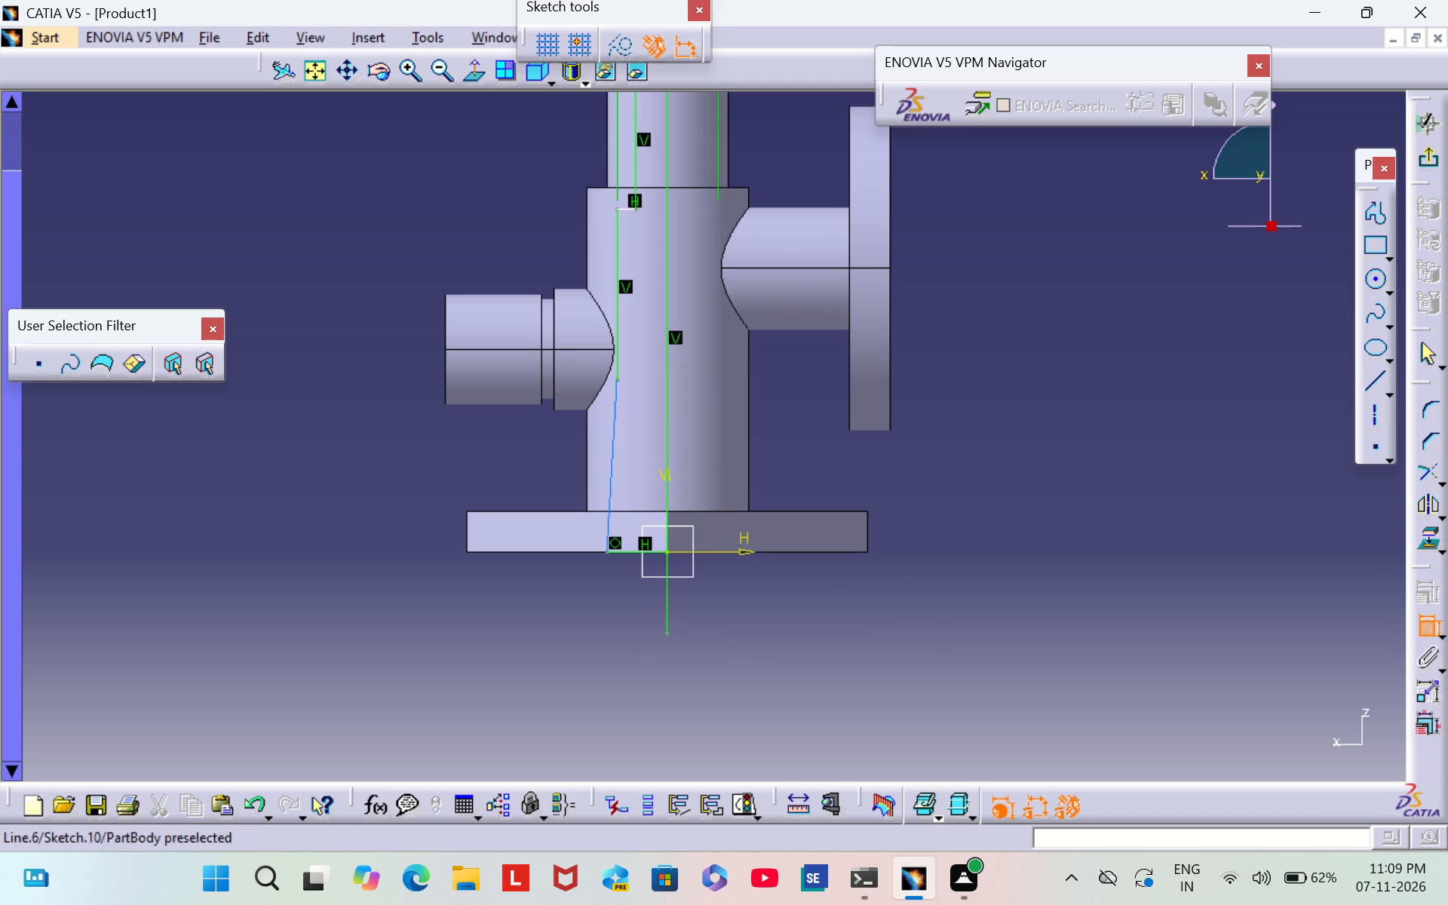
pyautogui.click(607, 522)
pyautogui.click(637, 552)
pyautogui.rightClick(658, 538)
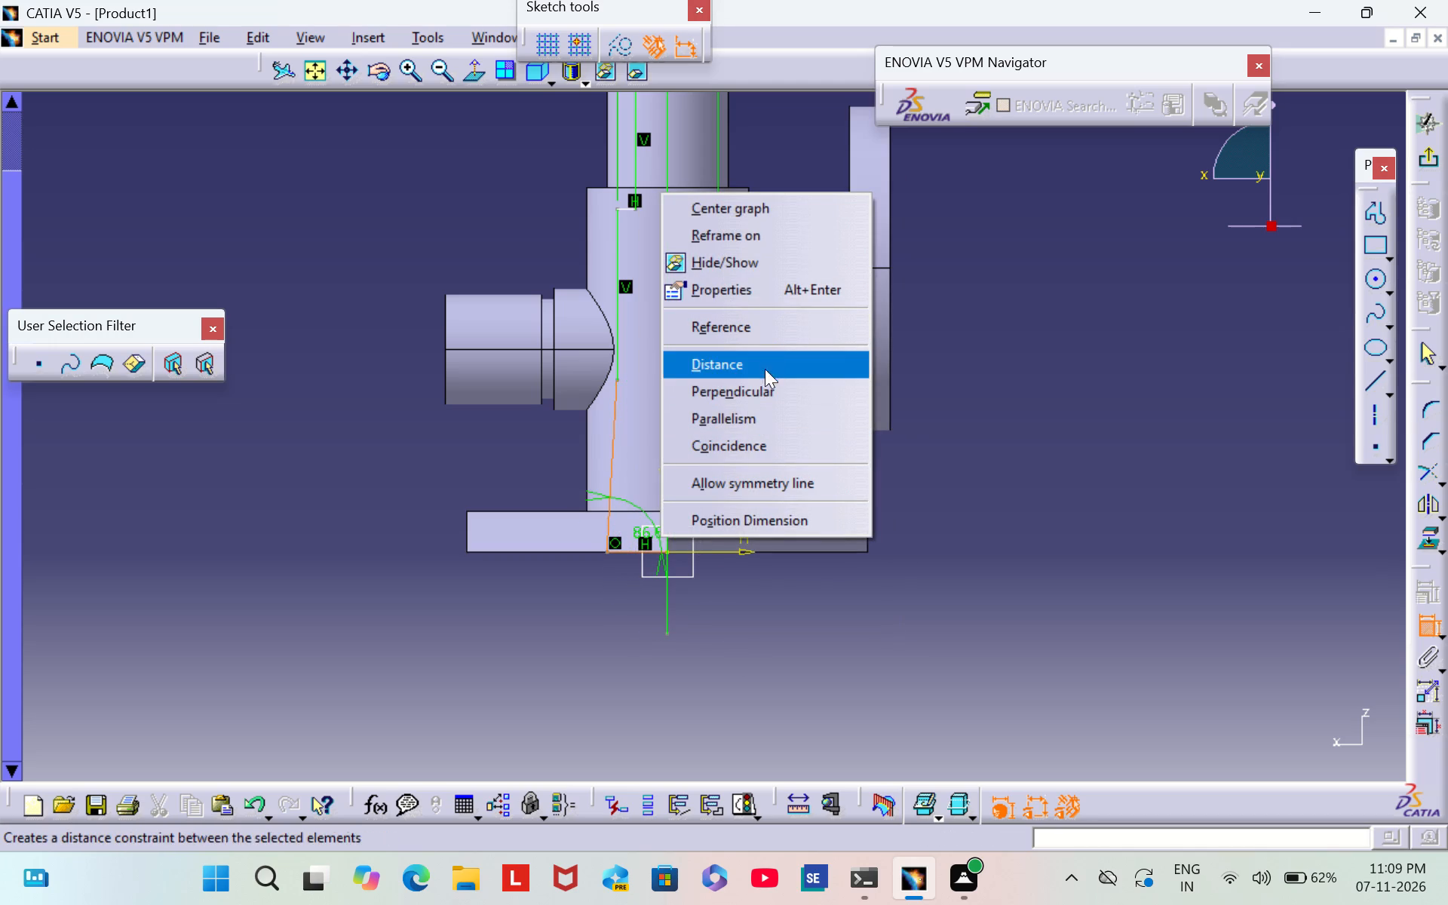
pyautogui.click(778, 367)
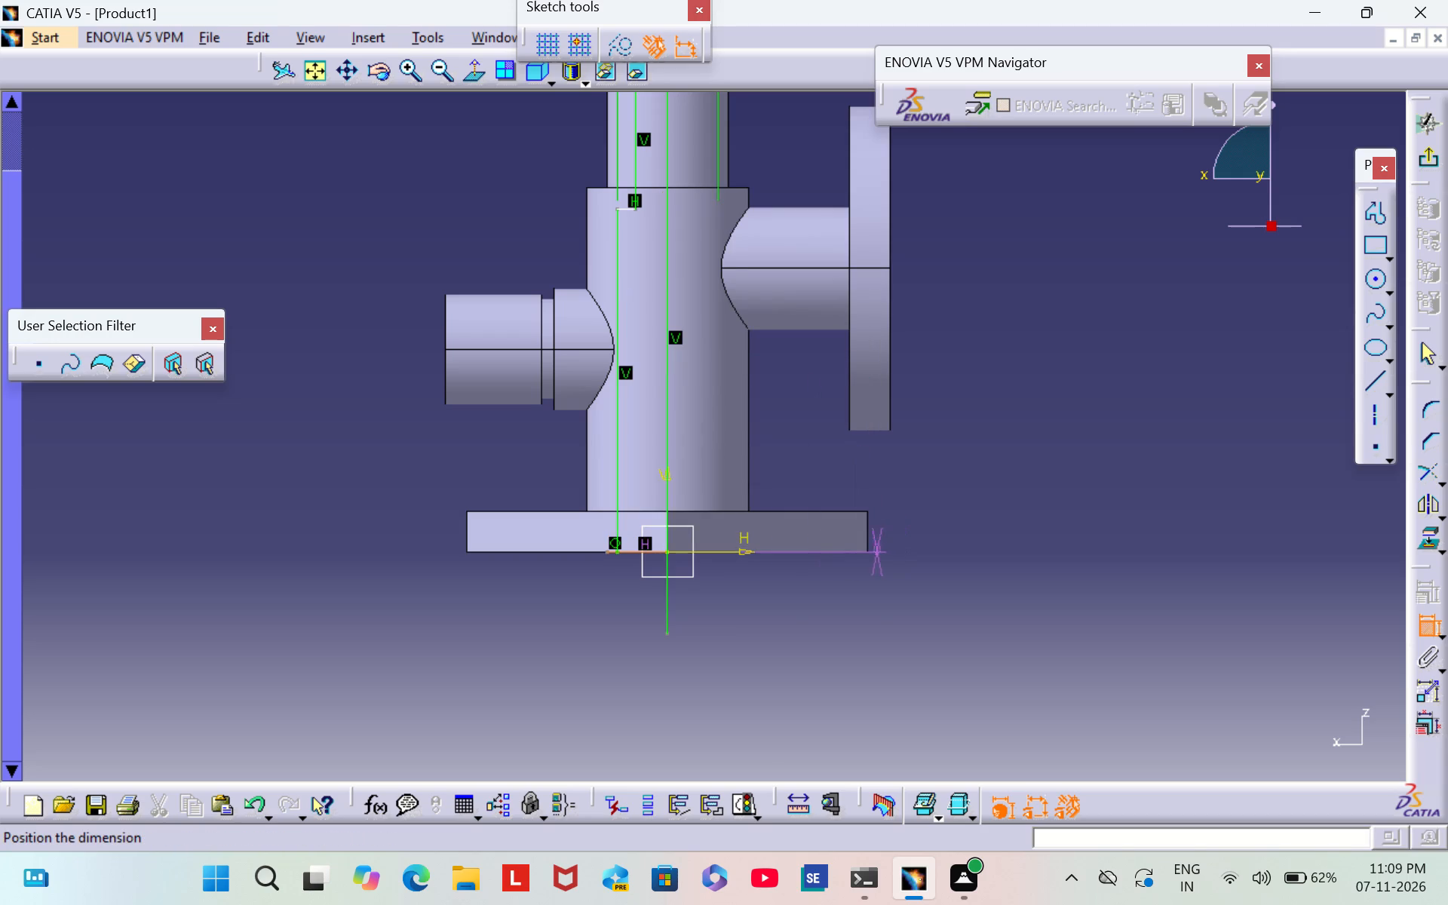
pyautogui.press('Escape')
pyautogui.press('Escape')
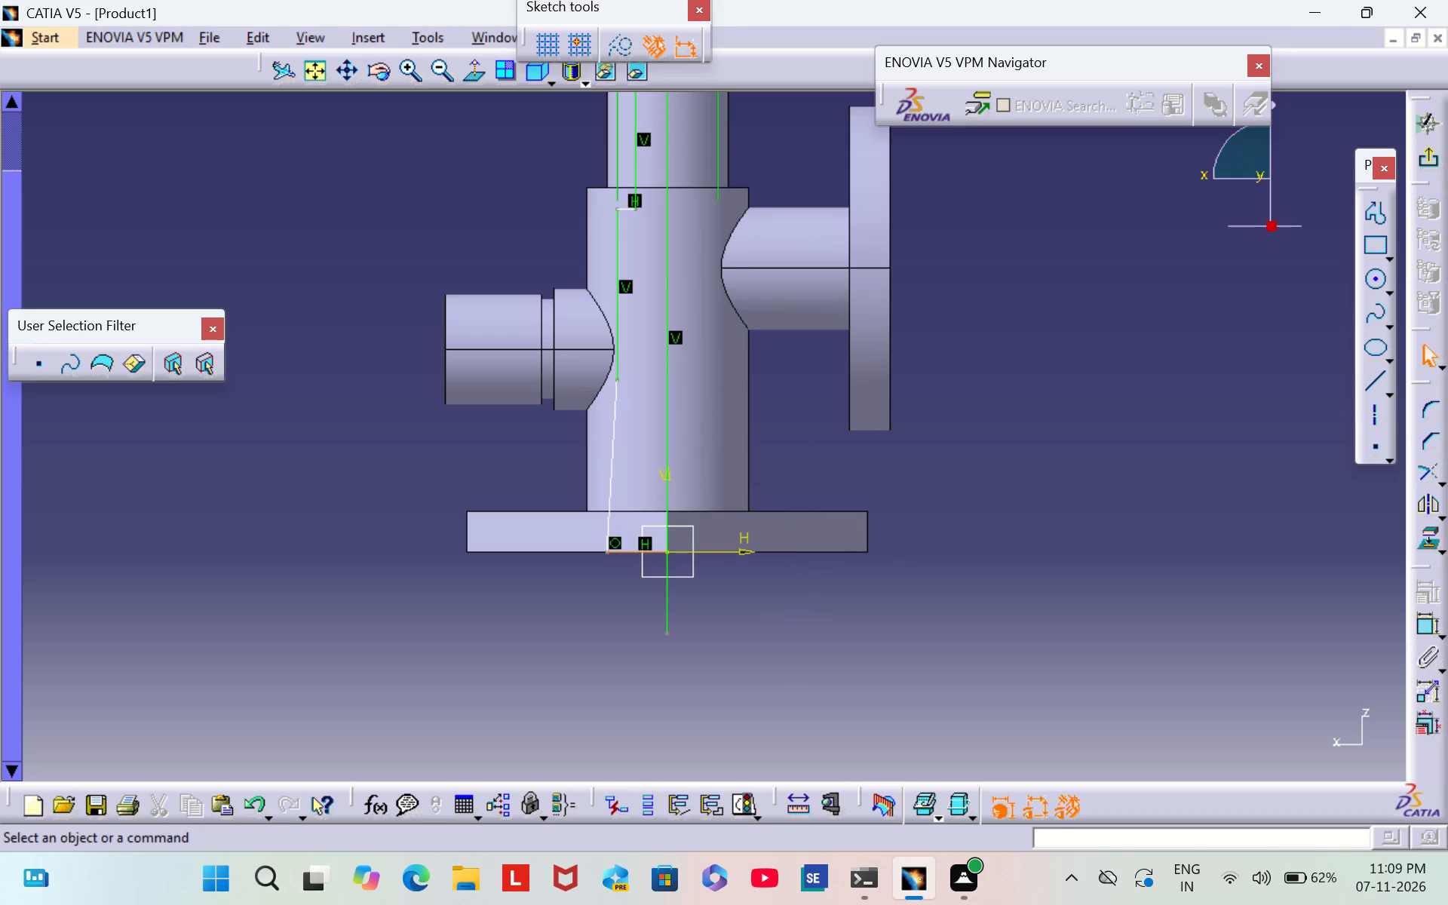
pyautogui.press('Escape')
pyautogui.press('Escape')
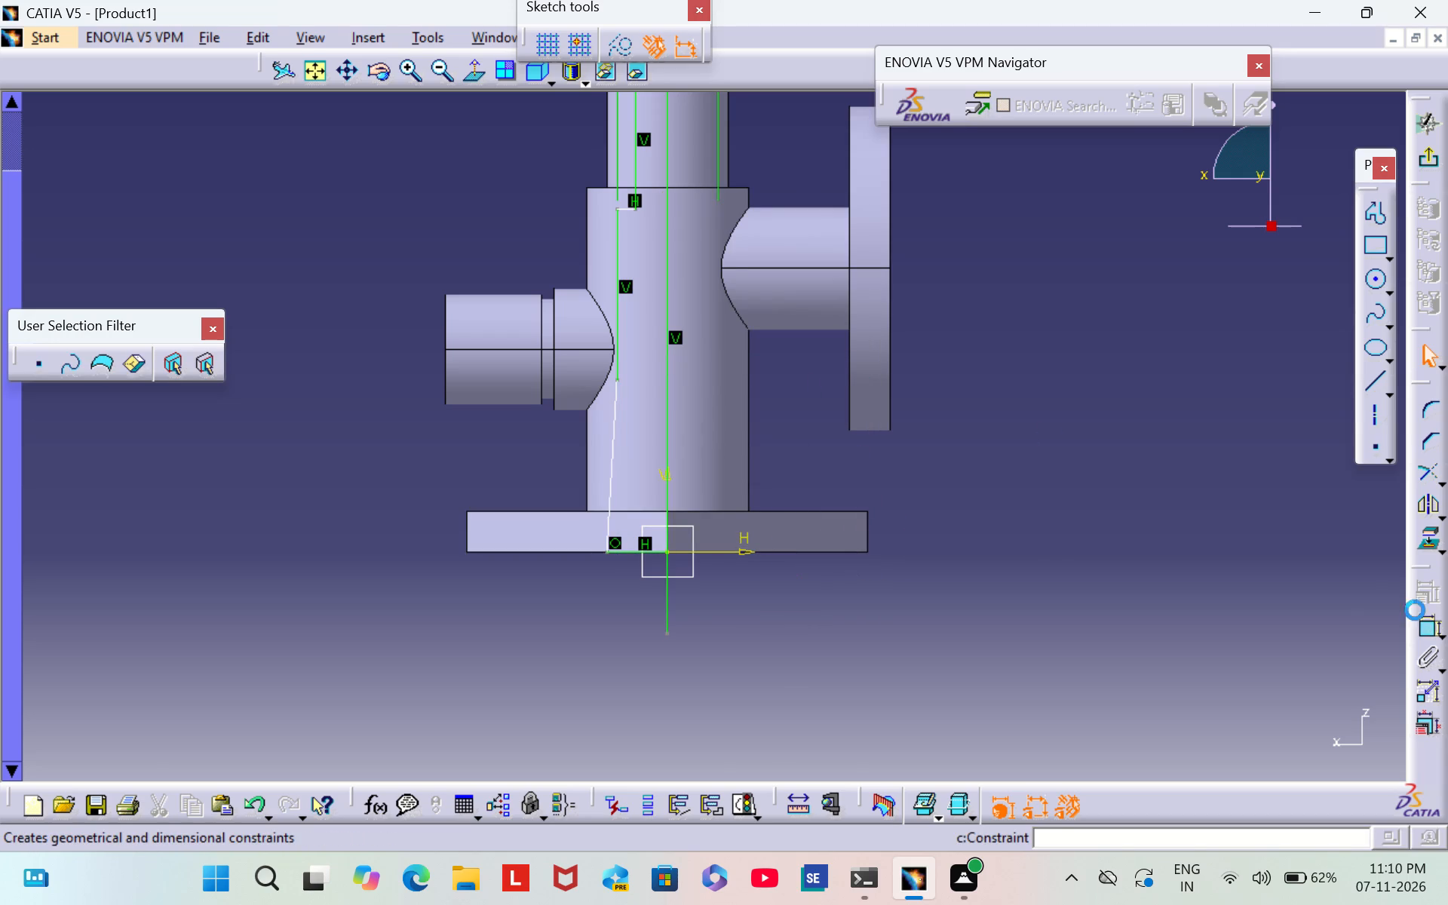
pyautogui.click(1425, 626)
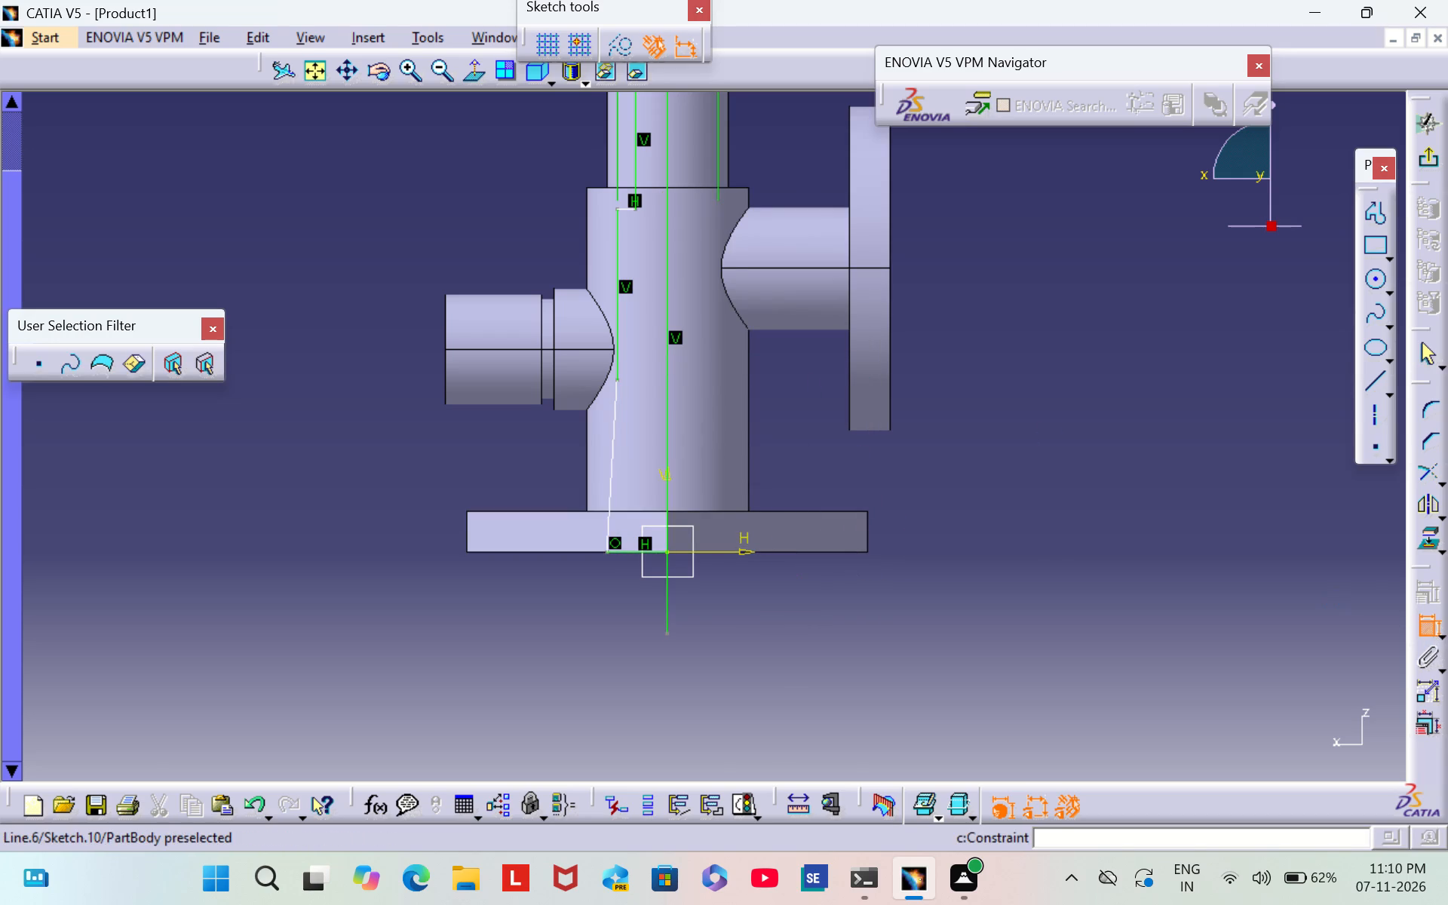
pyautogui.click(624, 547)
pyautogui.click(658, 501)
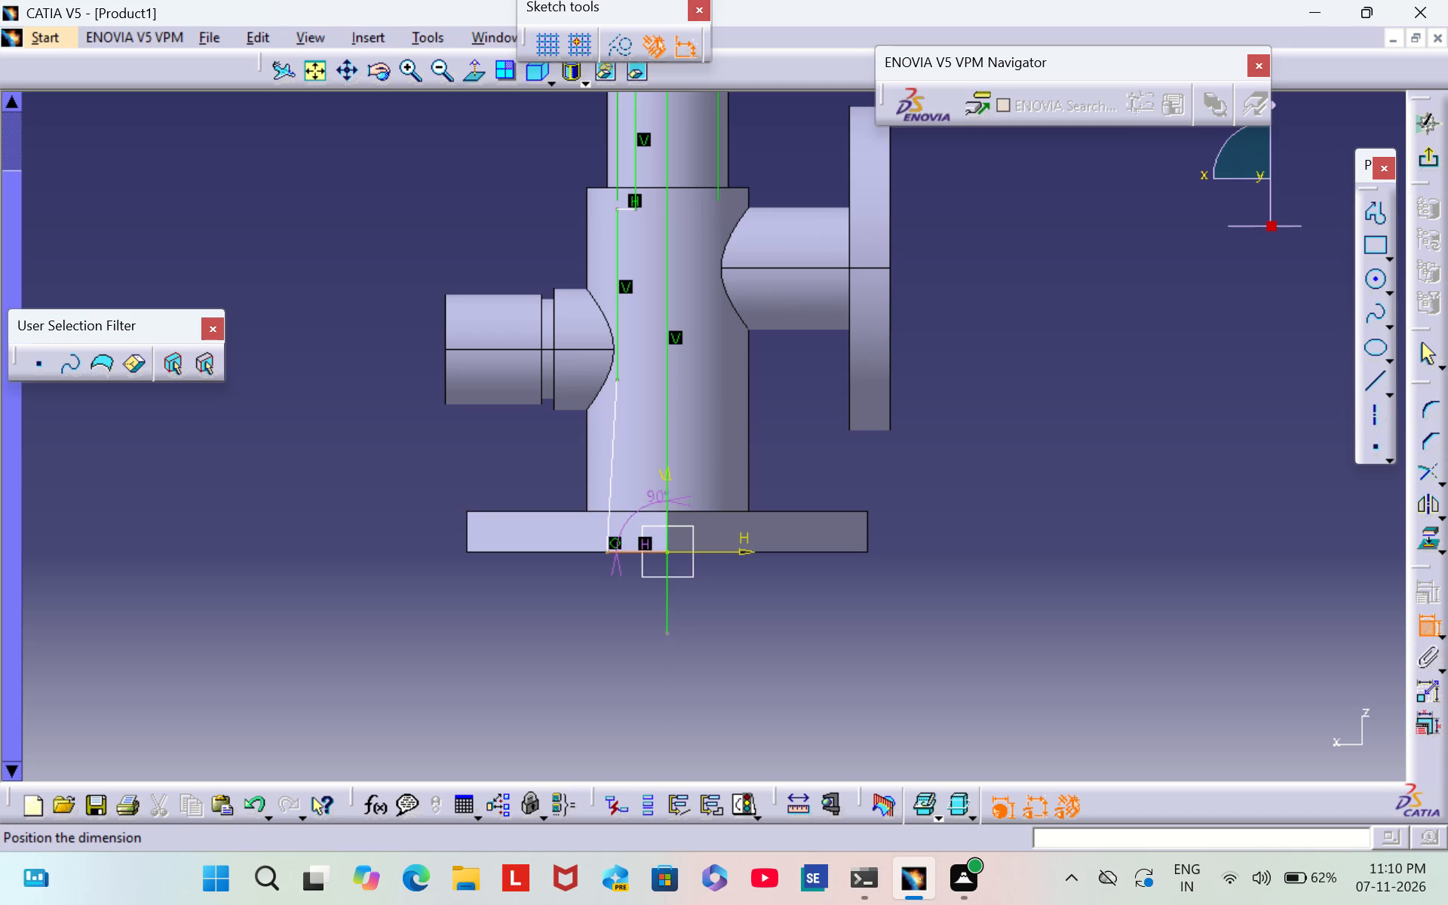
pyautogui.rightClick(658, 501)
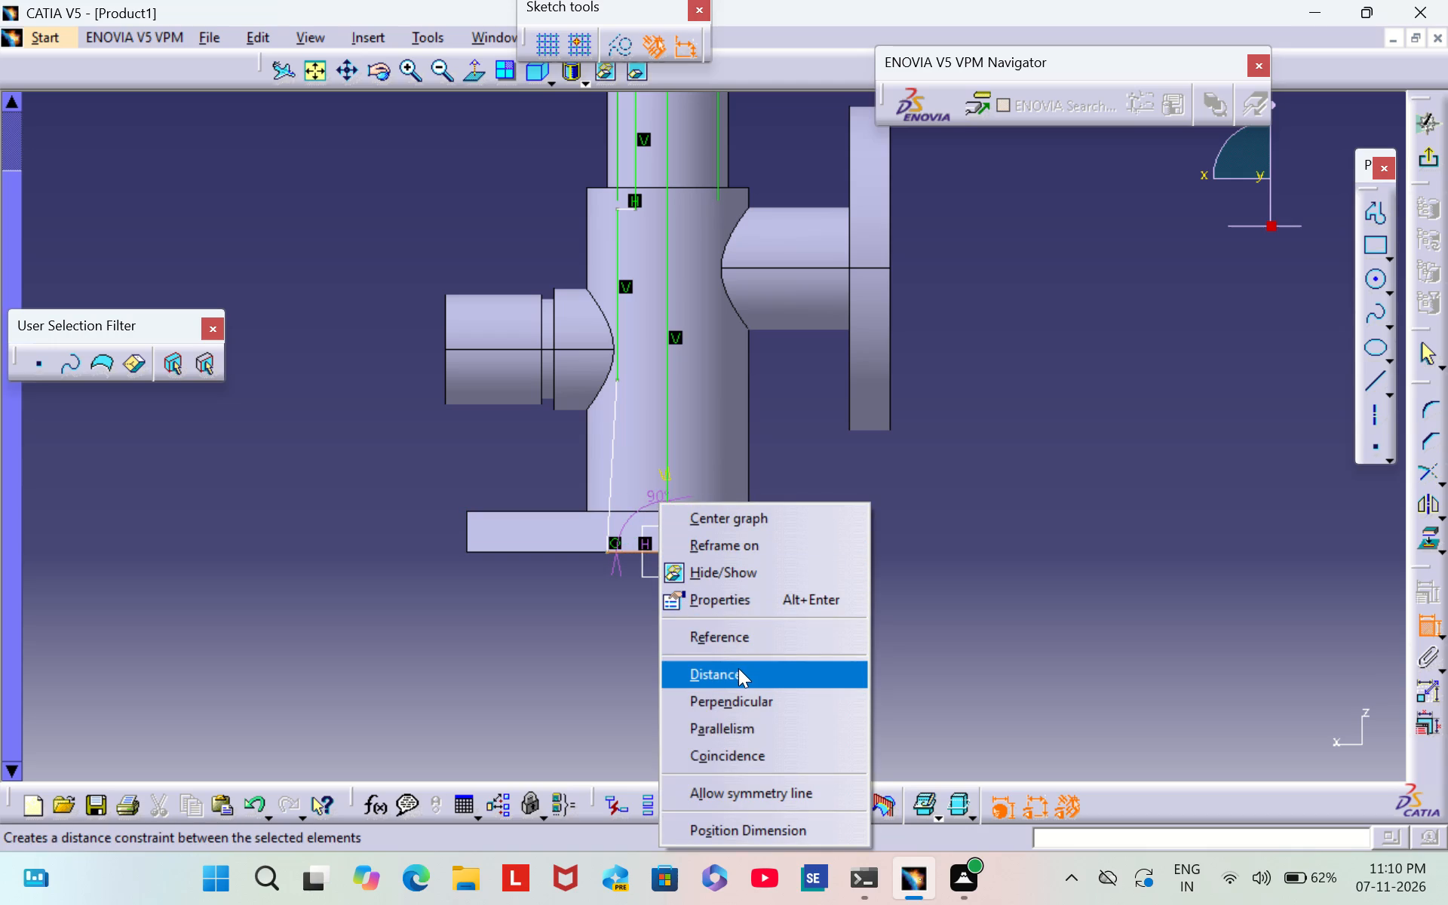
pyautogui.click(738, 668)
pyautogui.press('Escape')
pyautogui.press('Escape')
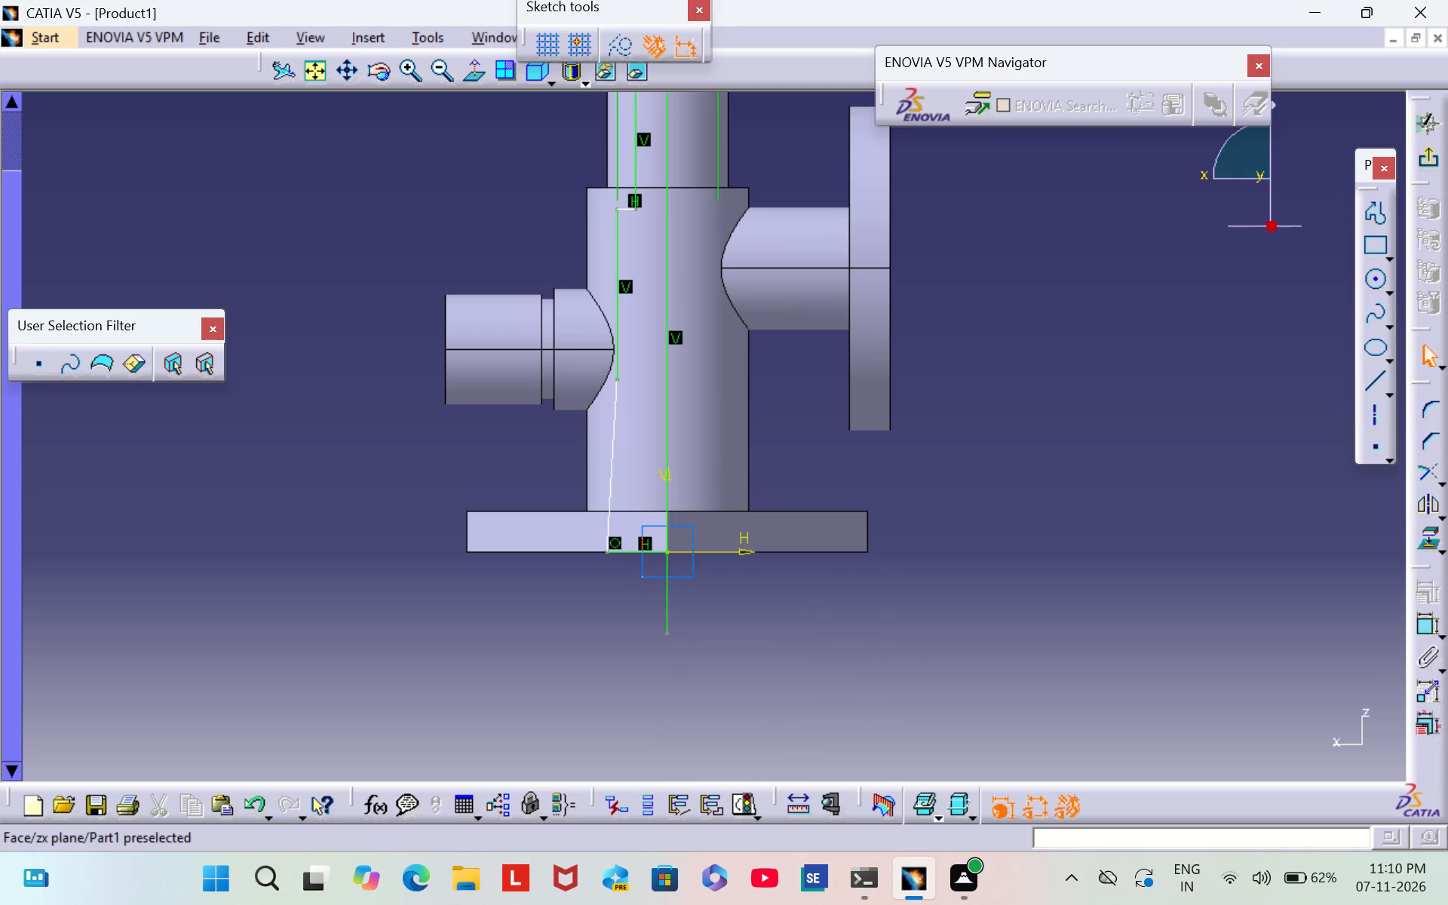
# Dimension the profile's bottom horizontal line again, placing the dimension below the base.
pyautogui.click(614, 549)
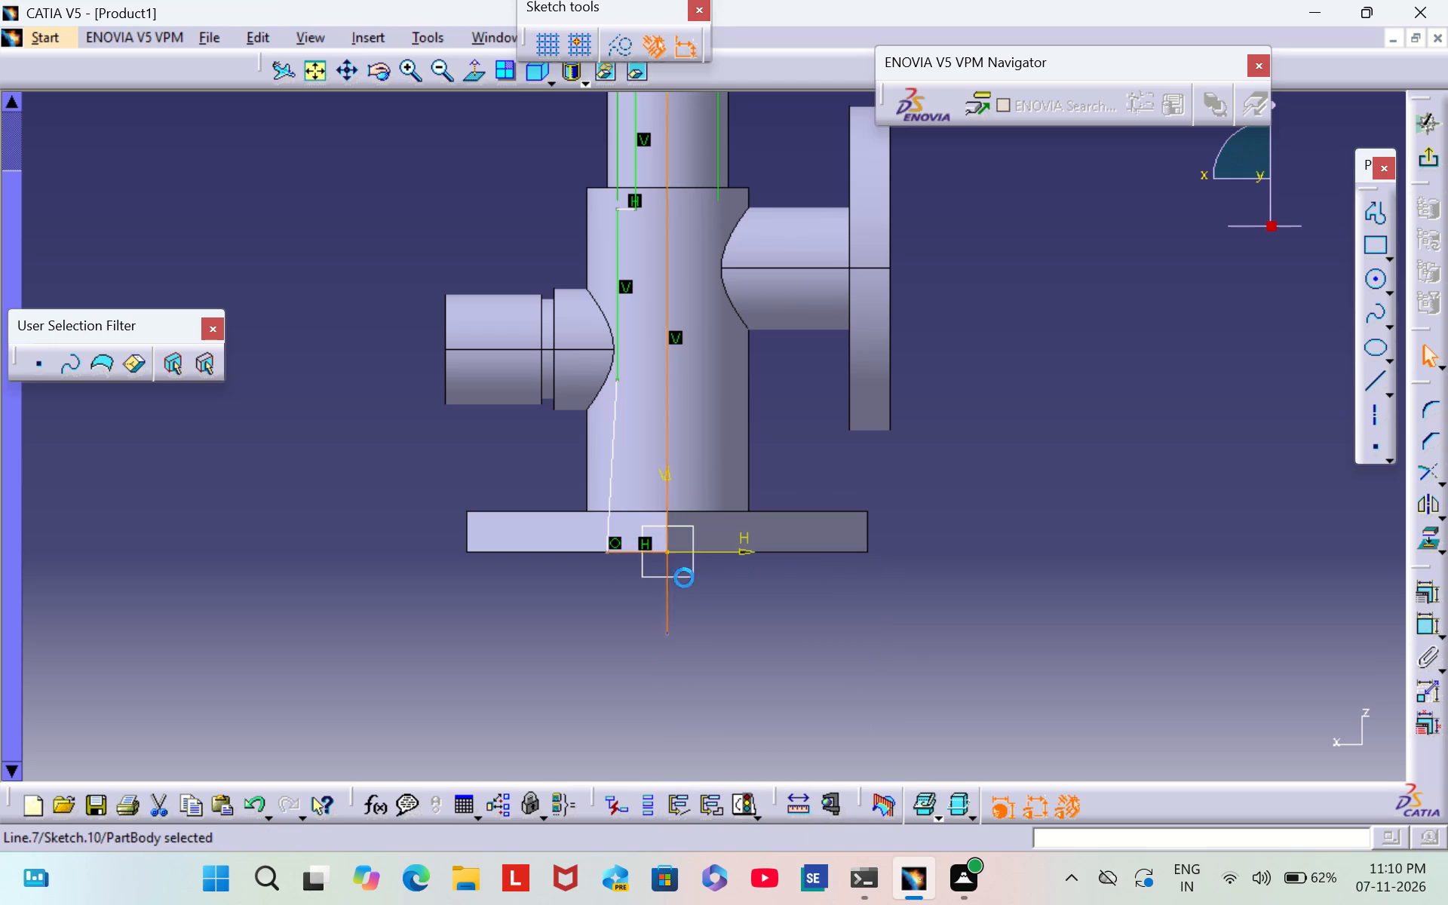
pyautogui.click(1431, 630)
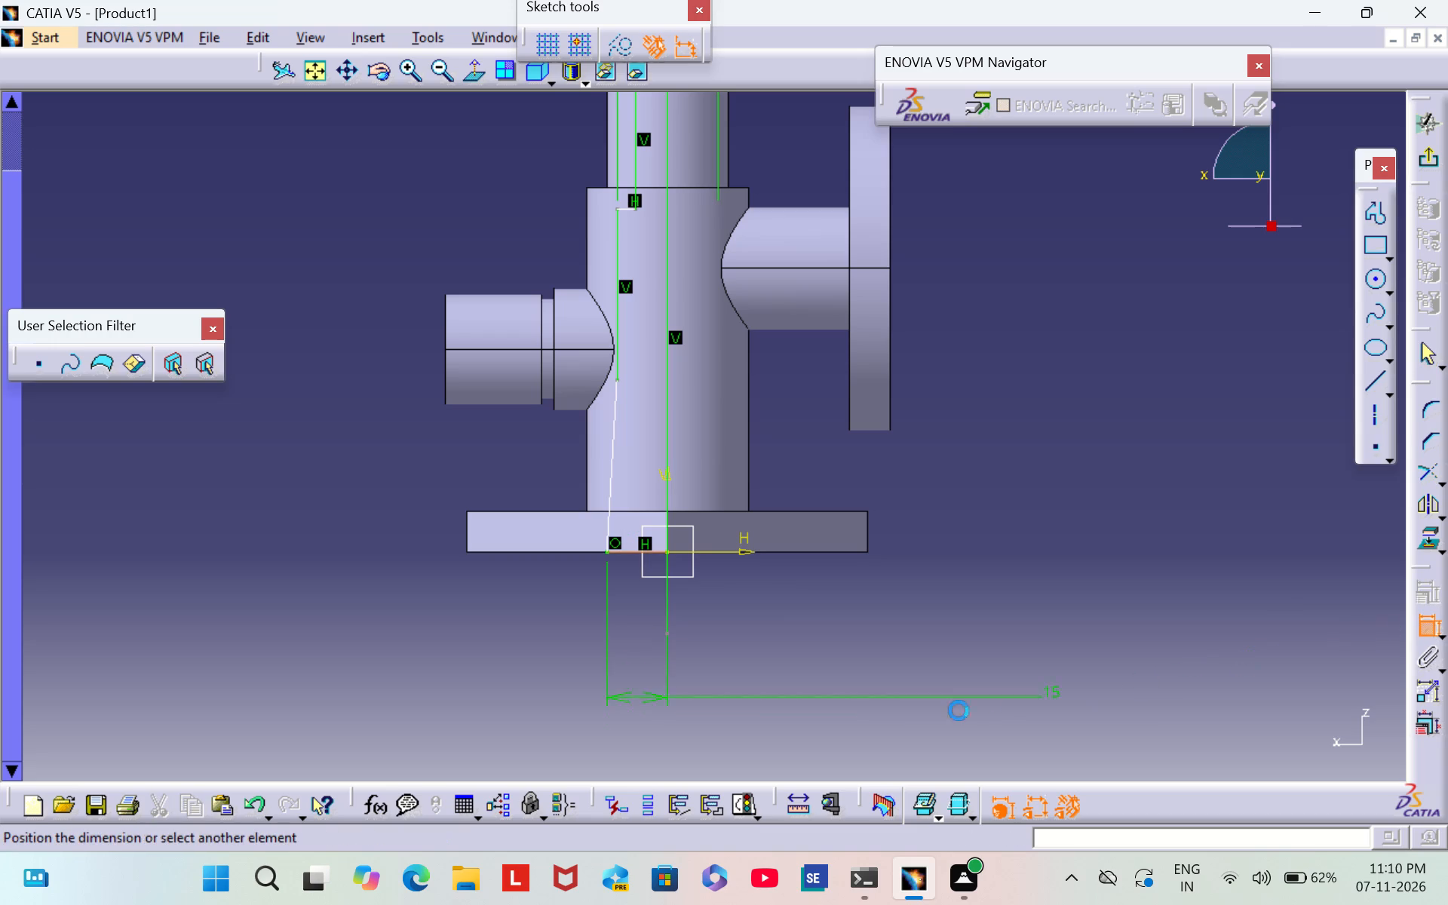
pyautogui.click(782, 630)
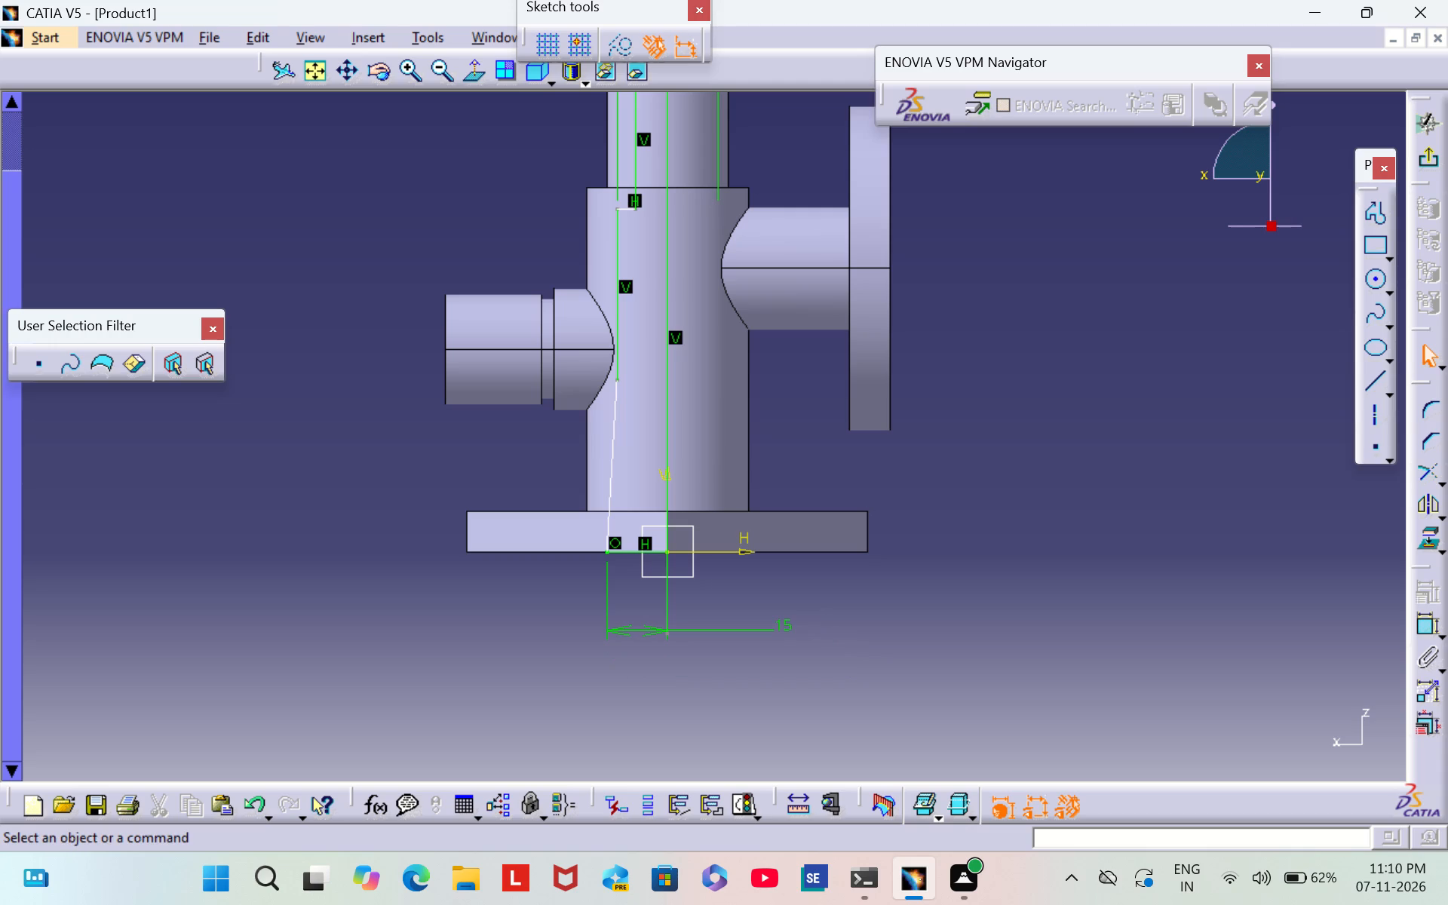
# Dimension the height from the profile's upper step to its top edge and set it to 30 mm.
pyautogui.moveTo(1047, 379); pyautogui.dragTo(1101, 600, button='middle')
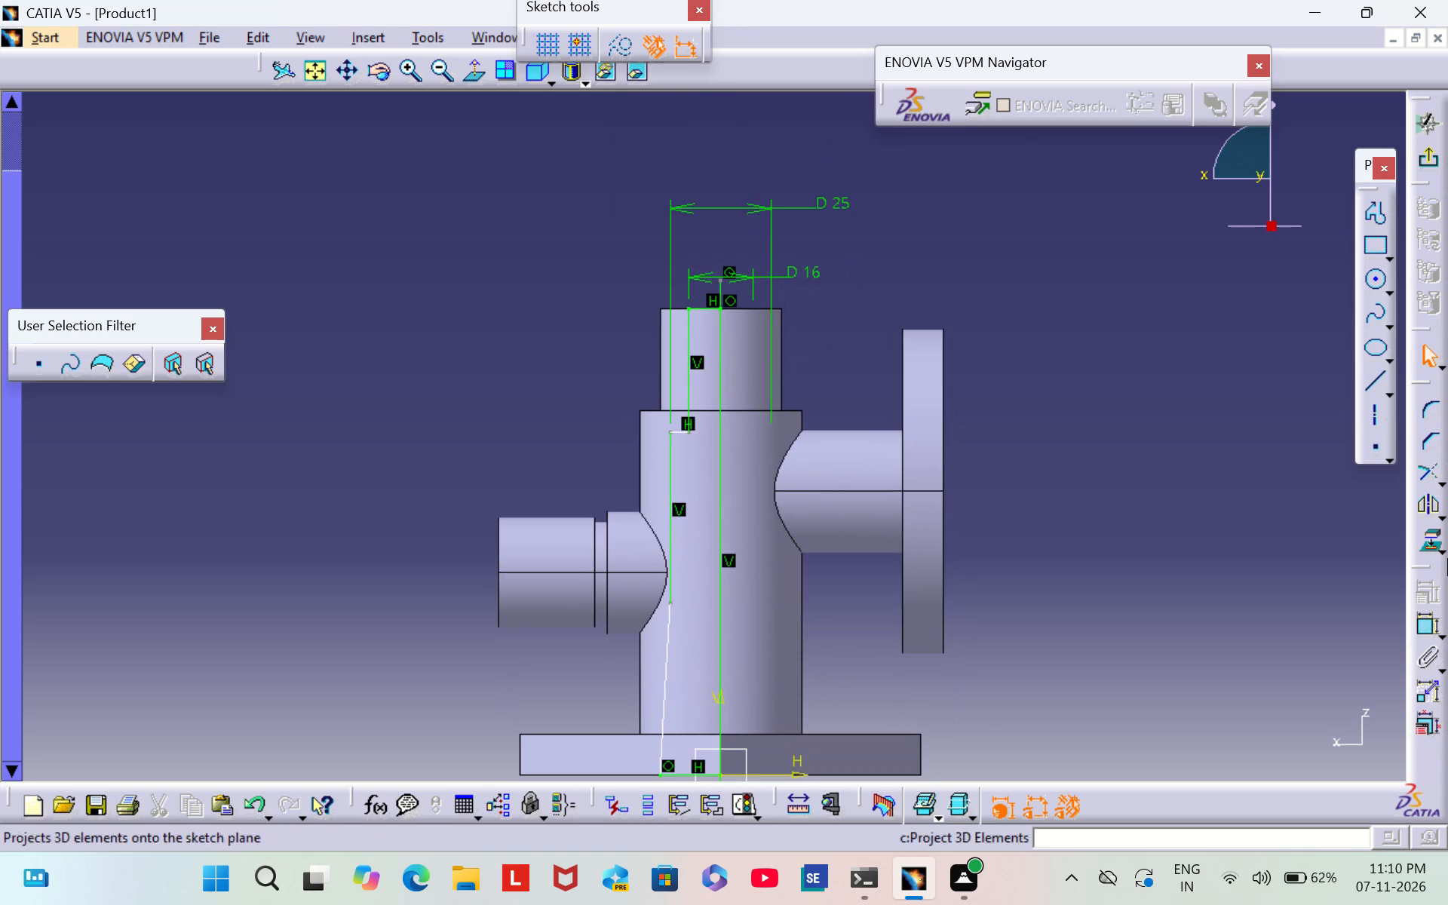
pyautogui.doubleClick(1434, 631)
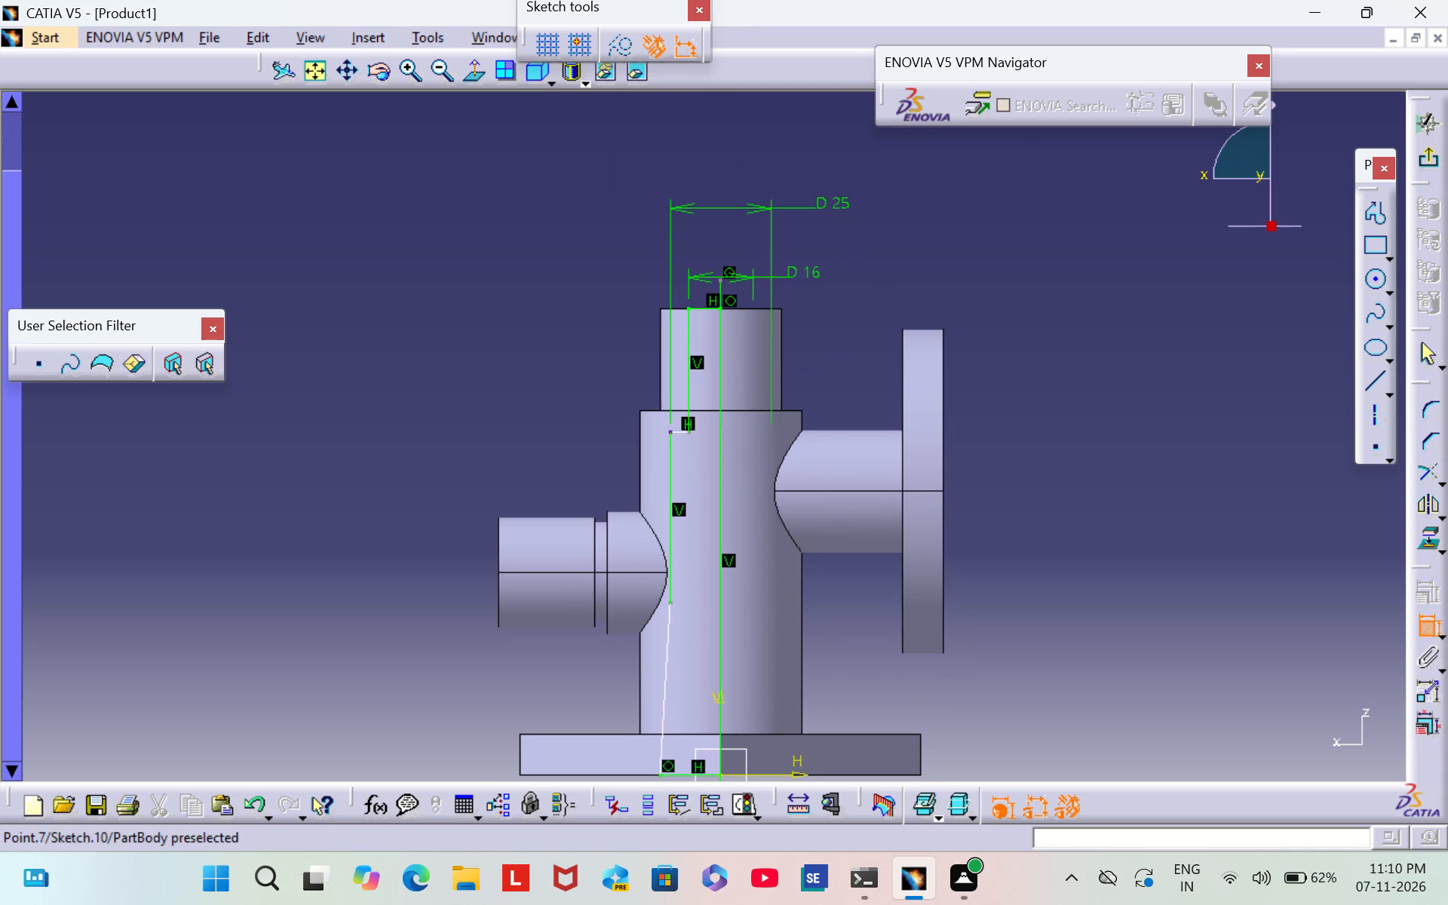
pyautogui.click(689, 428)
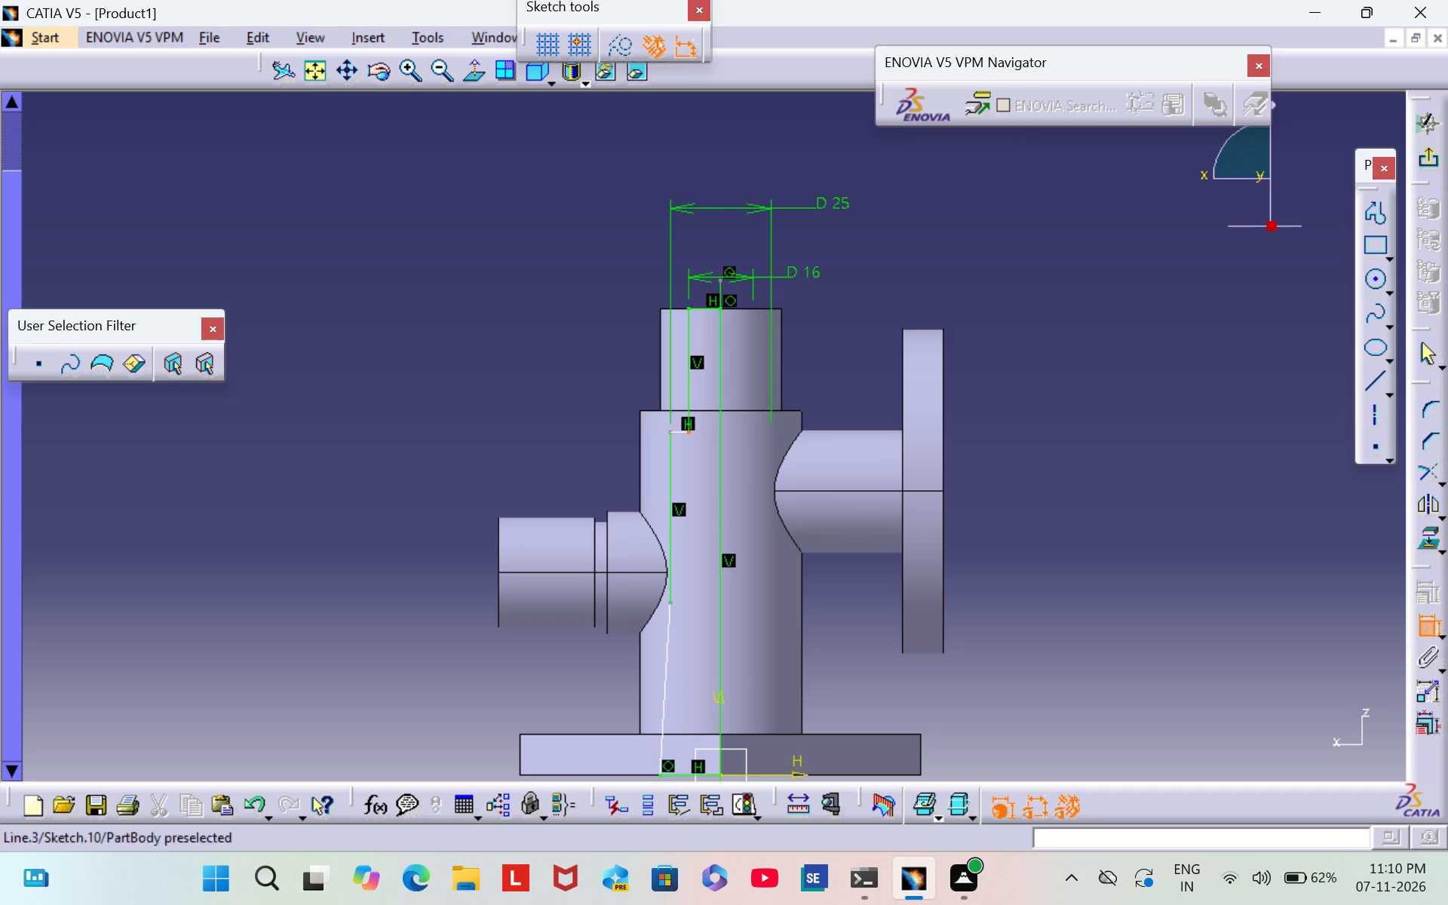
pyautogui.click(689, 308)
pyautogui.click(600, 374)
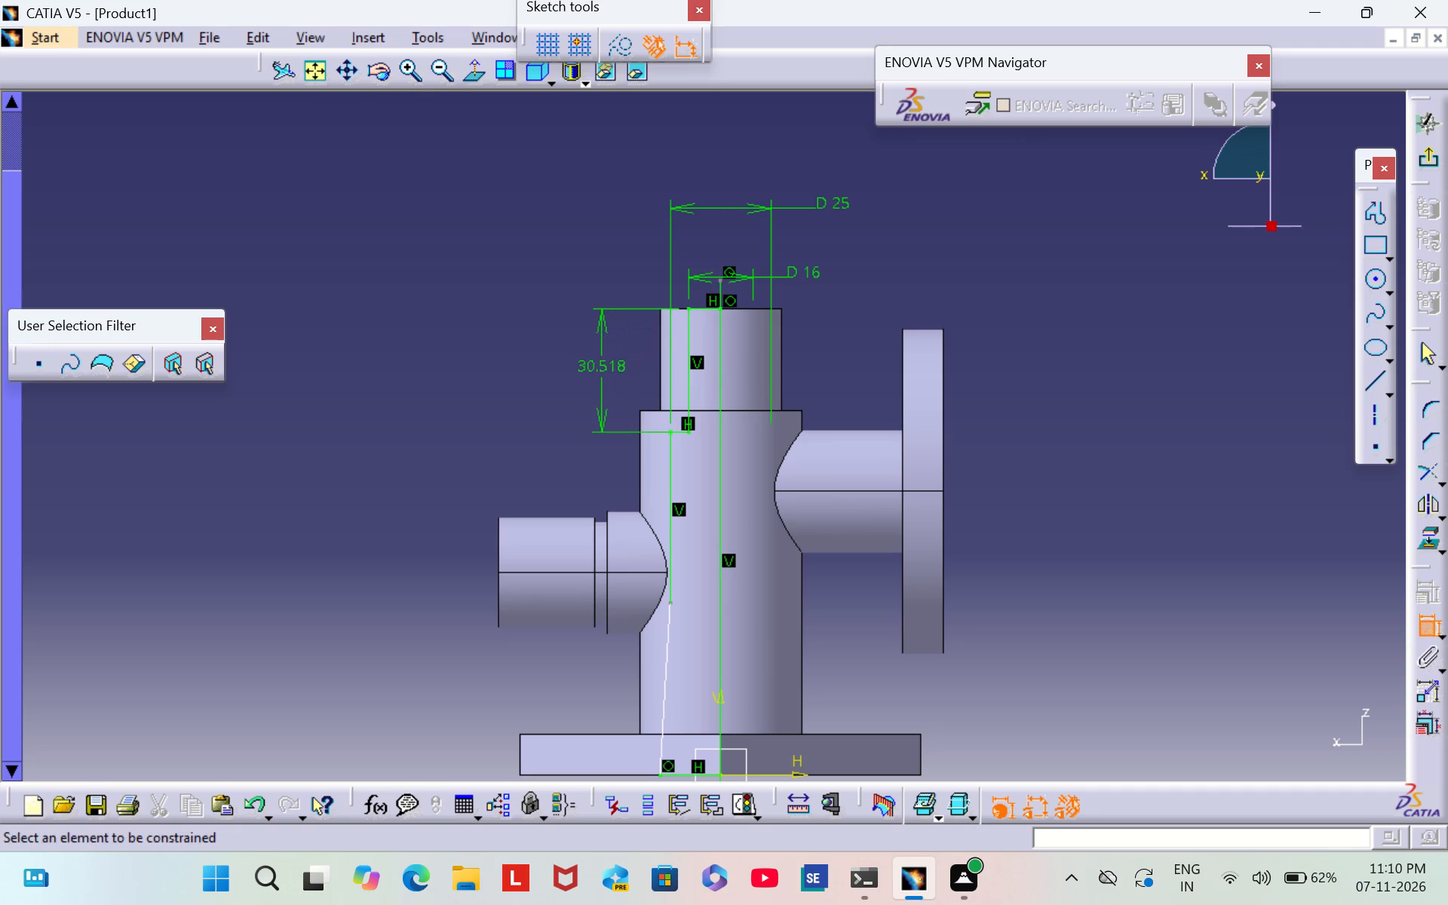
pyautogui.doubleClick(597, 367)
pyautogui.press('BackSpace')
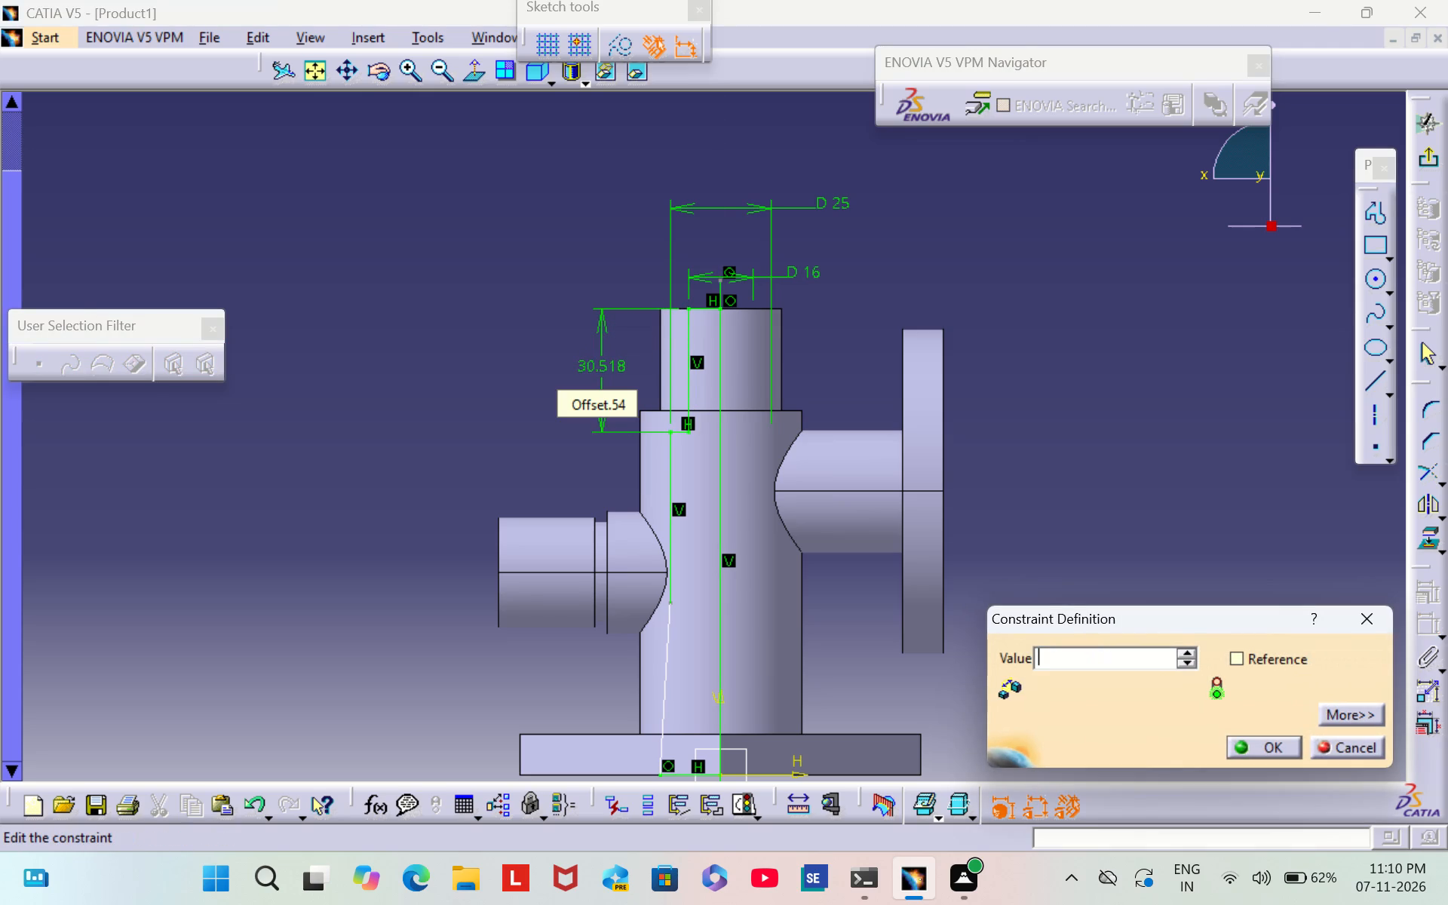
pyautogui.write('30')
pyautogui.press('Return')
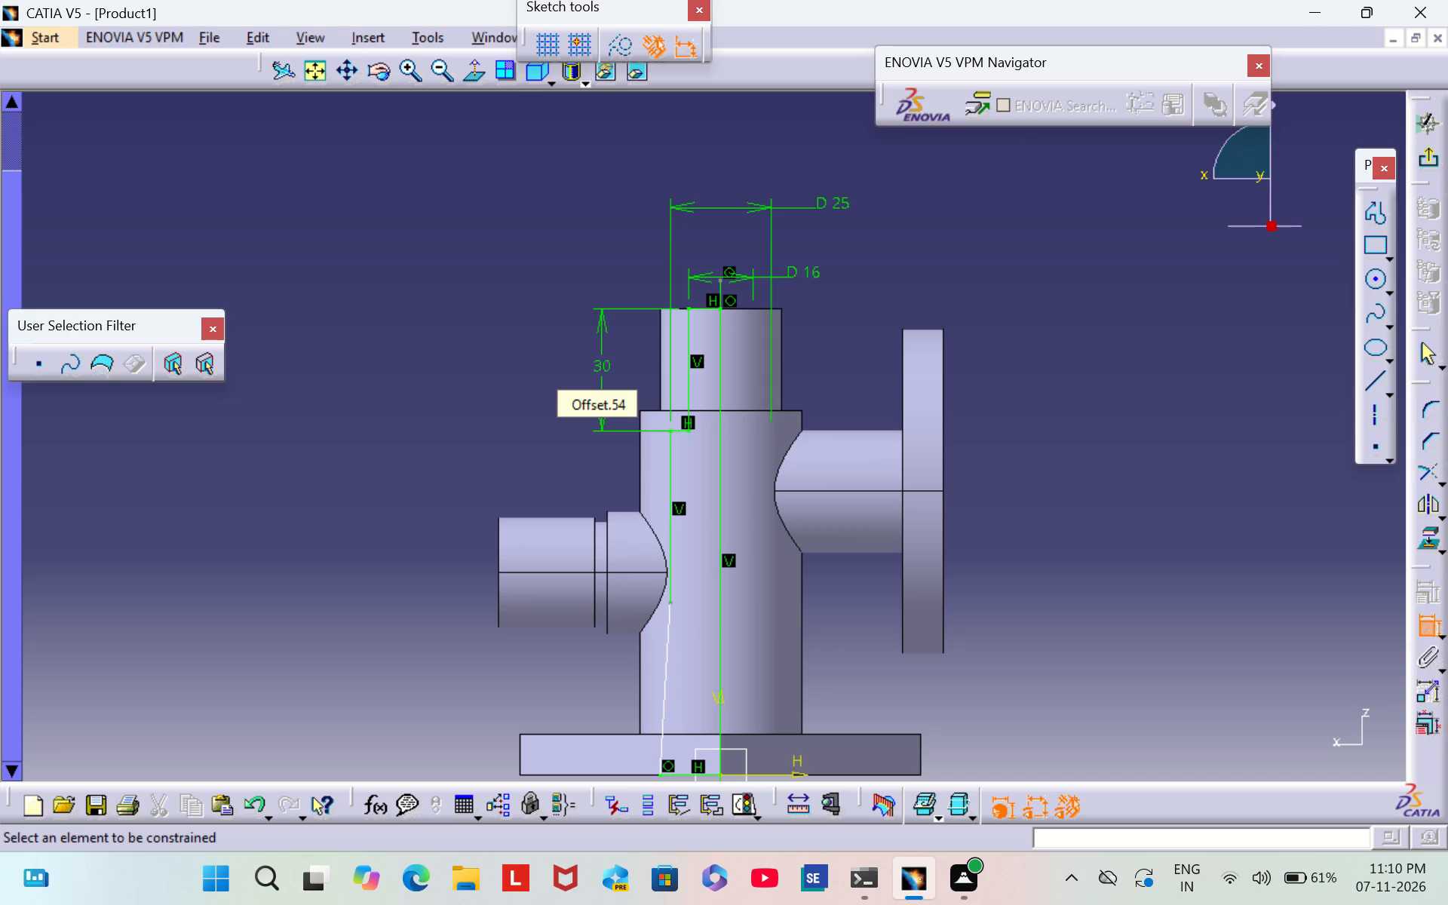
# Dimension the height of the point where the slanted line begins above the horizontal axis and set it to 35 mm.
pyautogui.moveTo(1031, 623); pyautogui.dragTo(1031, 492, button='middle')
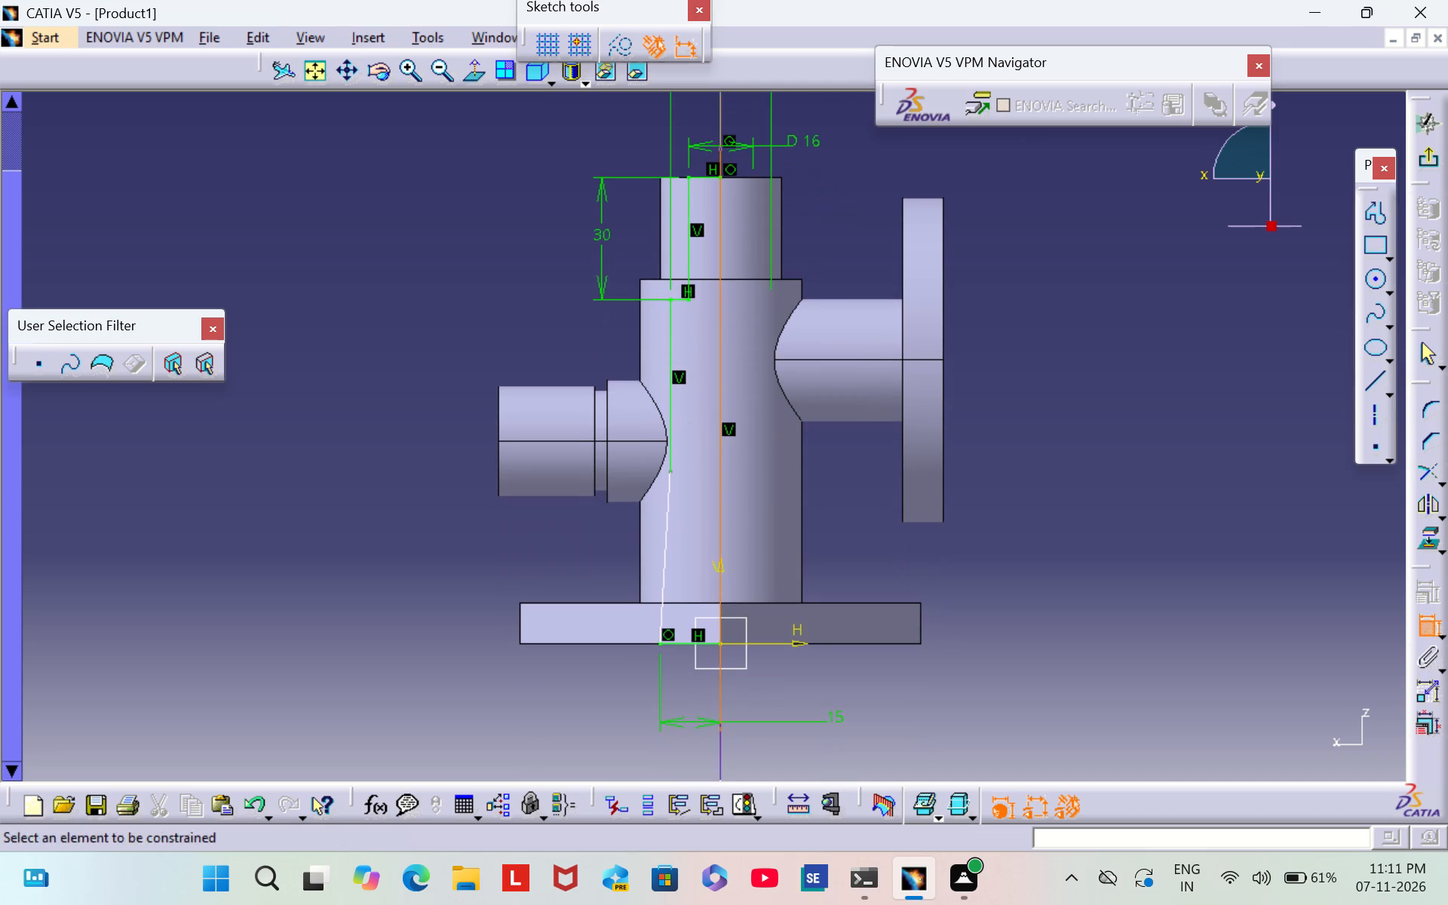
pyautogui.click(670, 470)
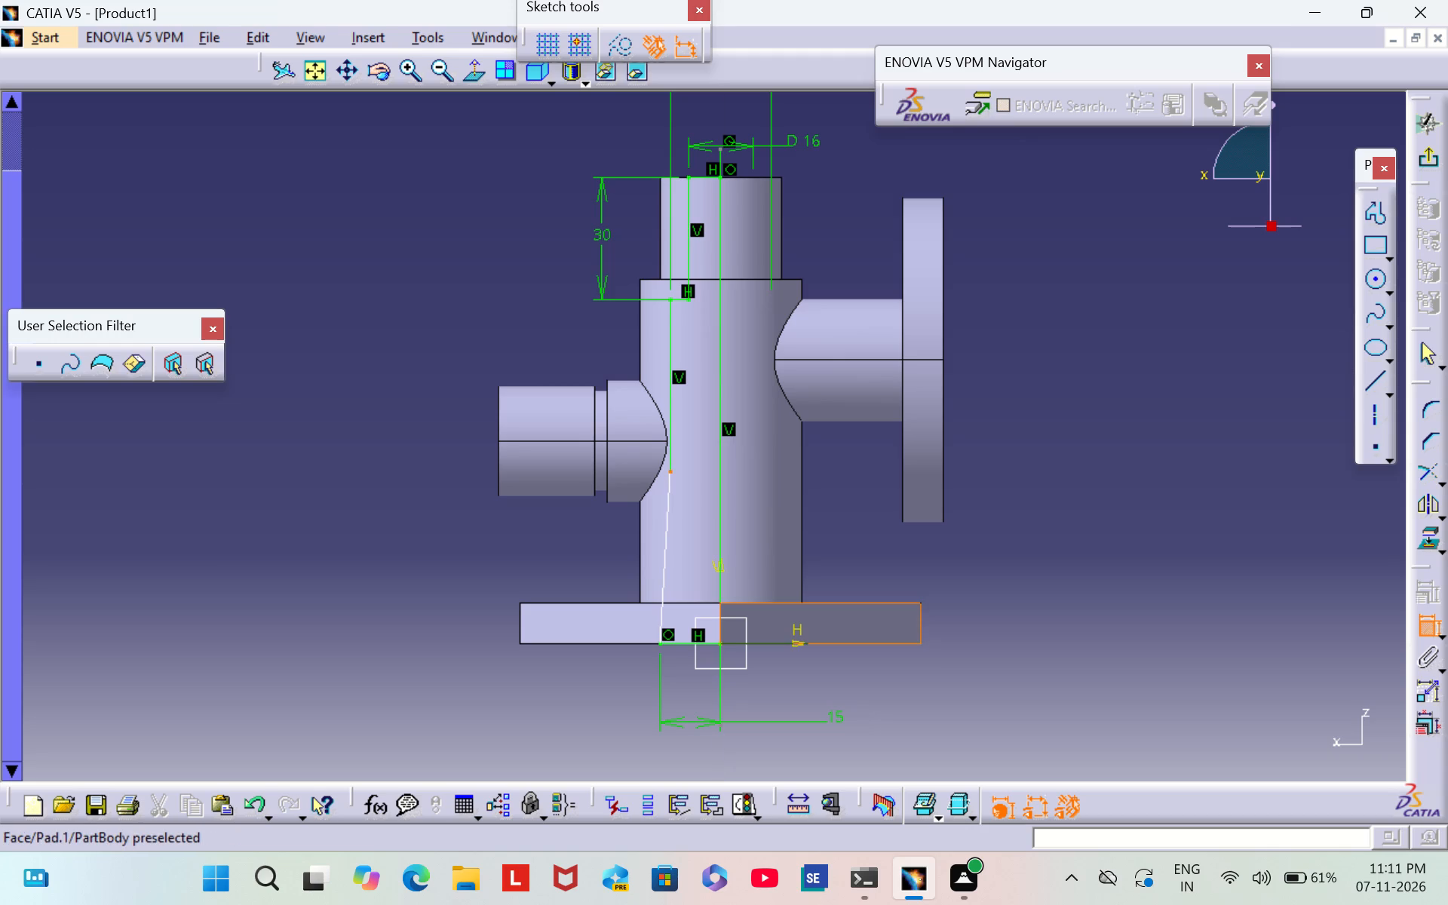
pyautogui.click(795, 643)
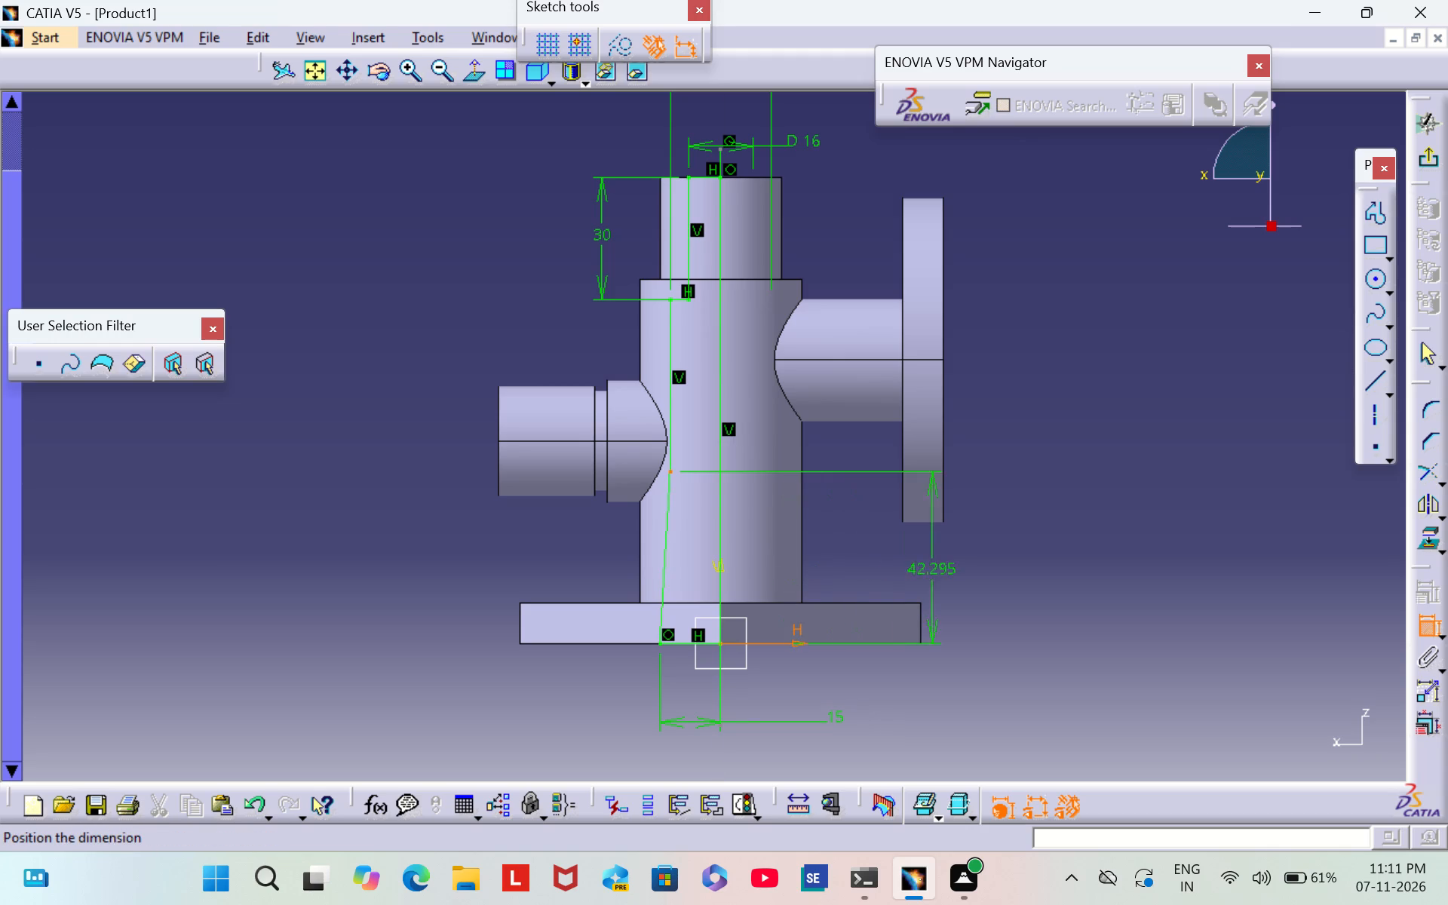
pyautogui.click(1004, 572)
pyautogui.doubleClick(1011, 569)
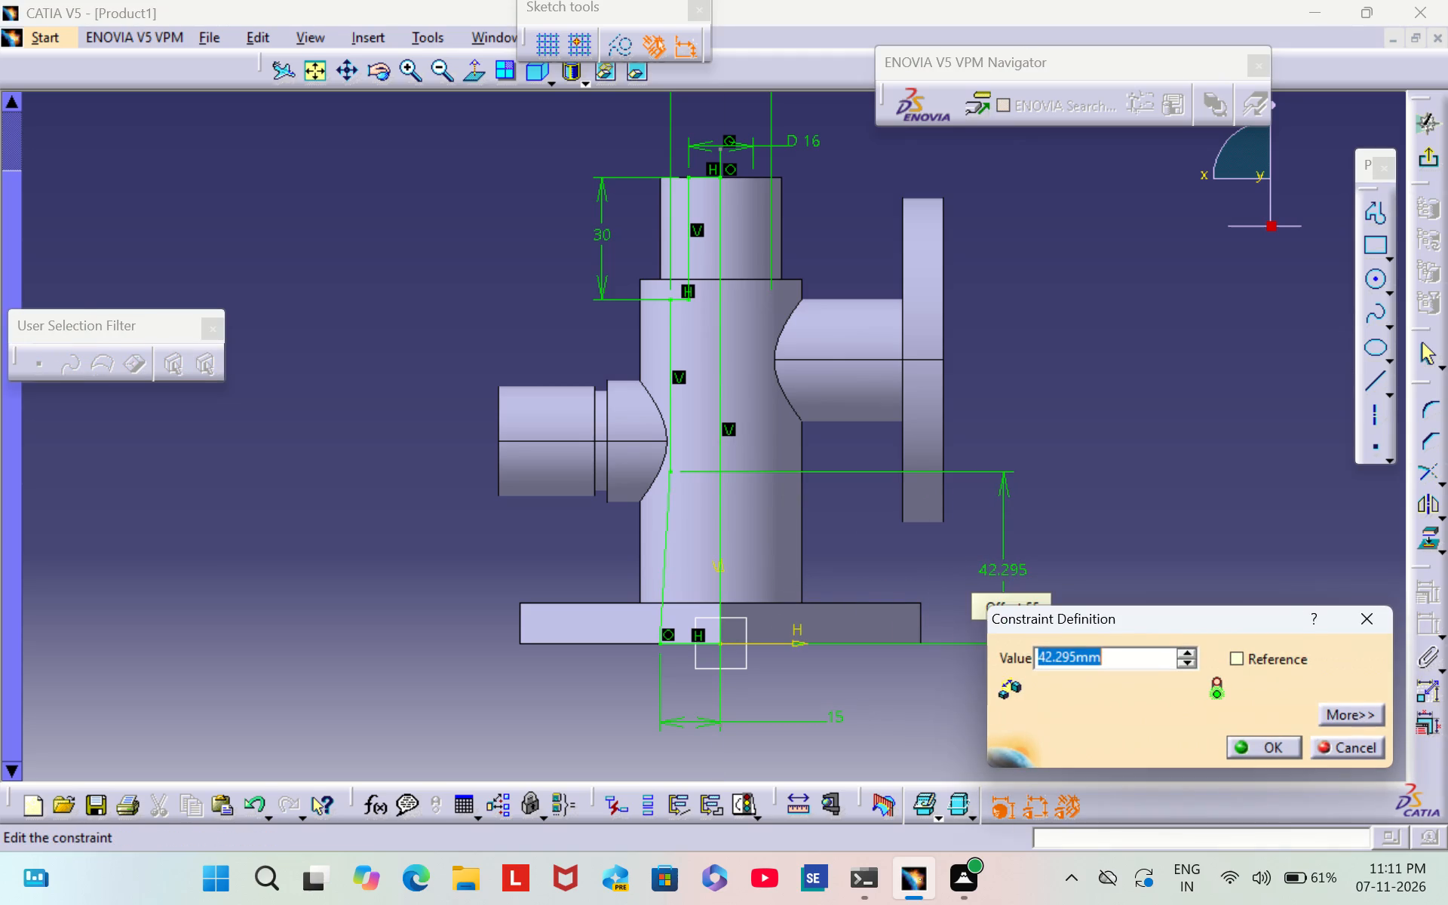
pyautogui.press('BackSpace')
pyautogui.write('35')
pyautogui.press('Return')
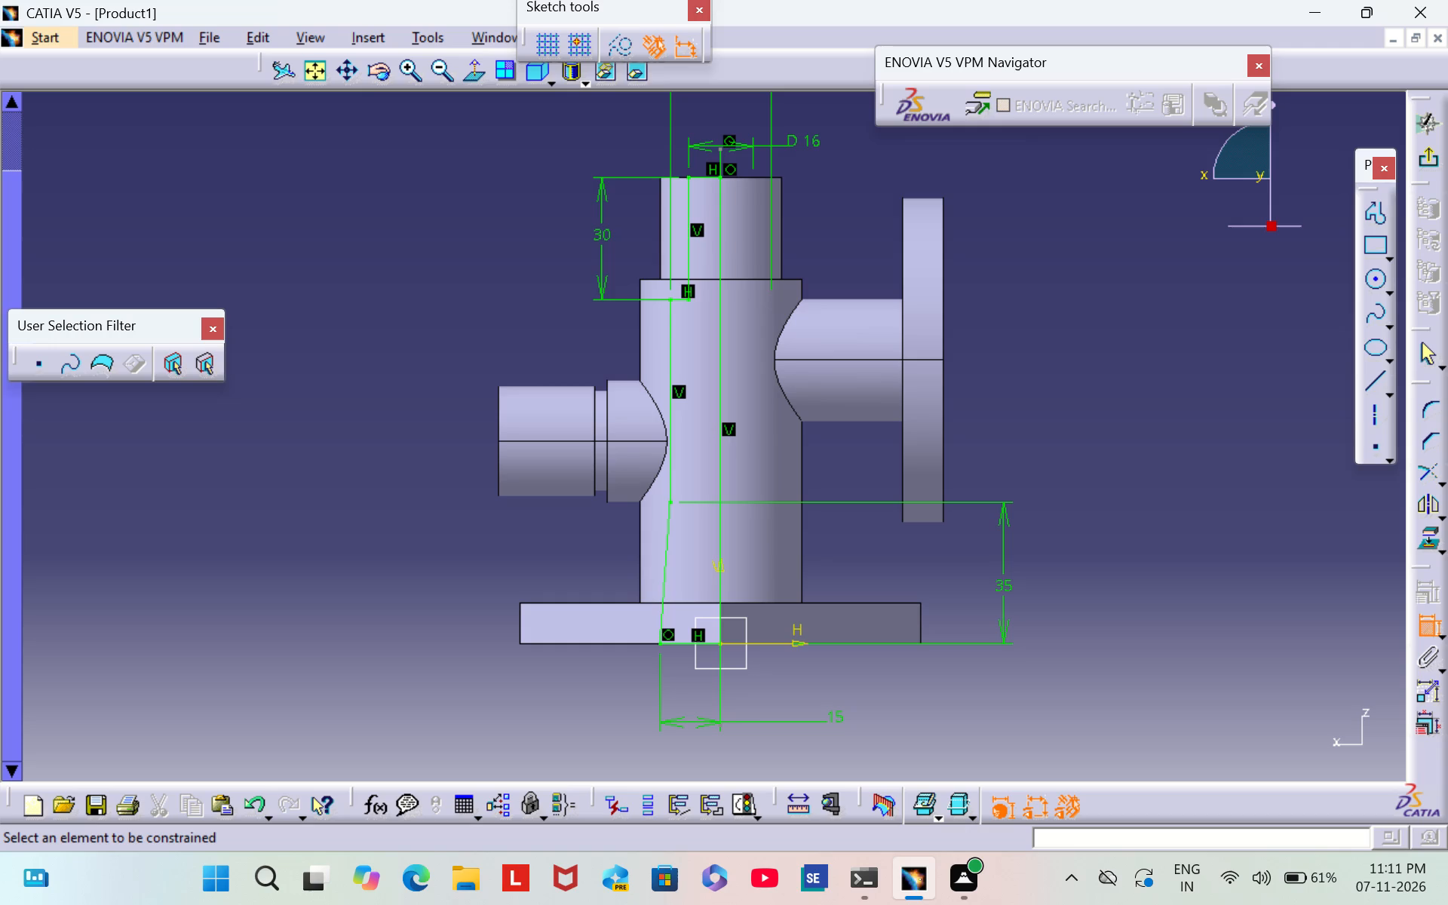
pyautogui.click(1421, 629)
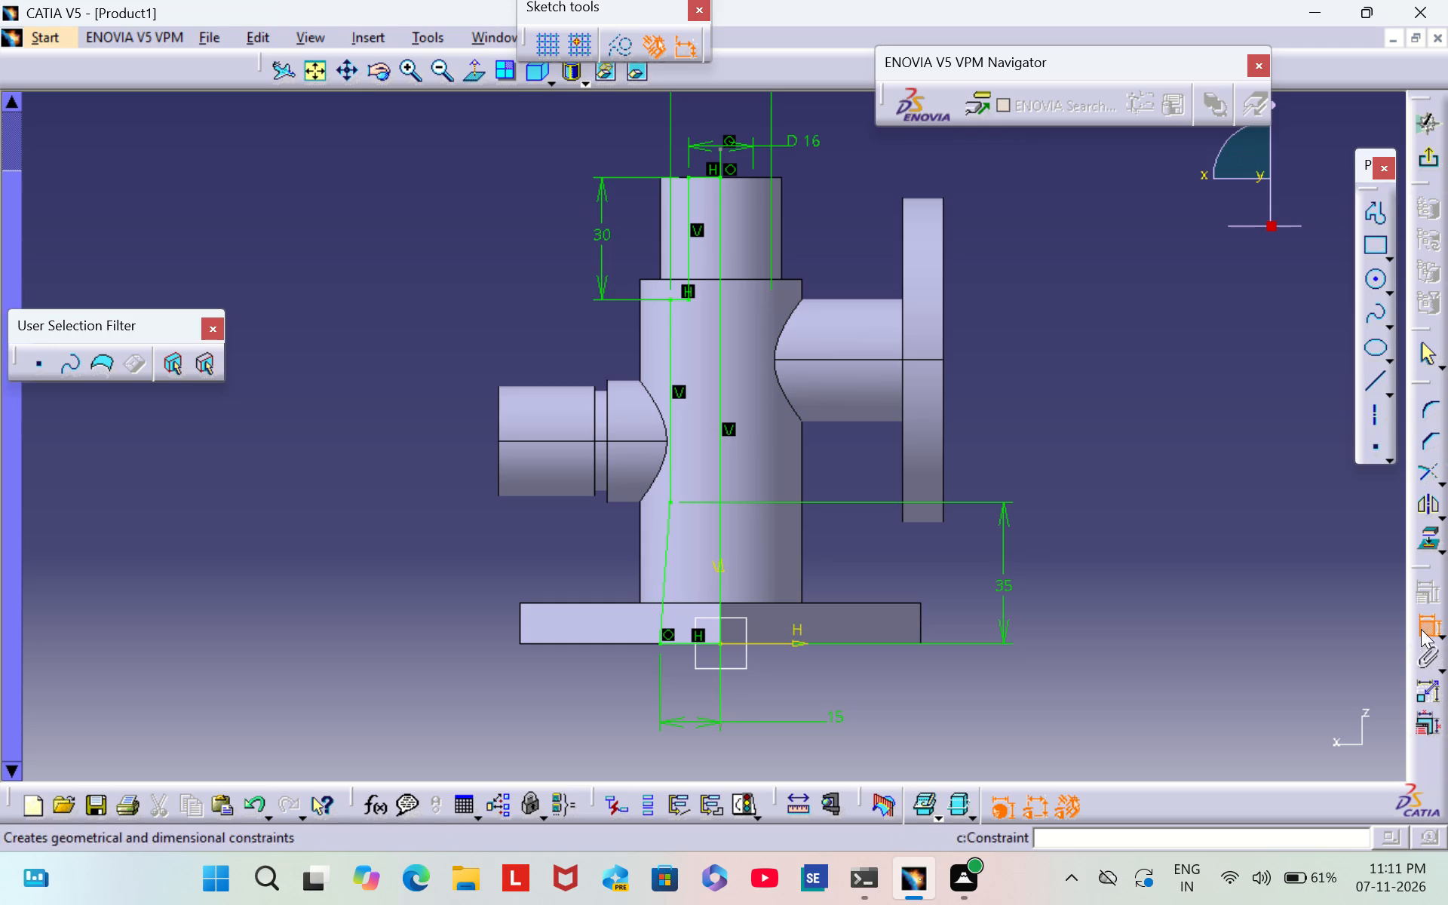
# Exit the sketch and cut a 360-degree groove by revolving the profile about the sketch axis.
pyautogui.click(1422, 162)
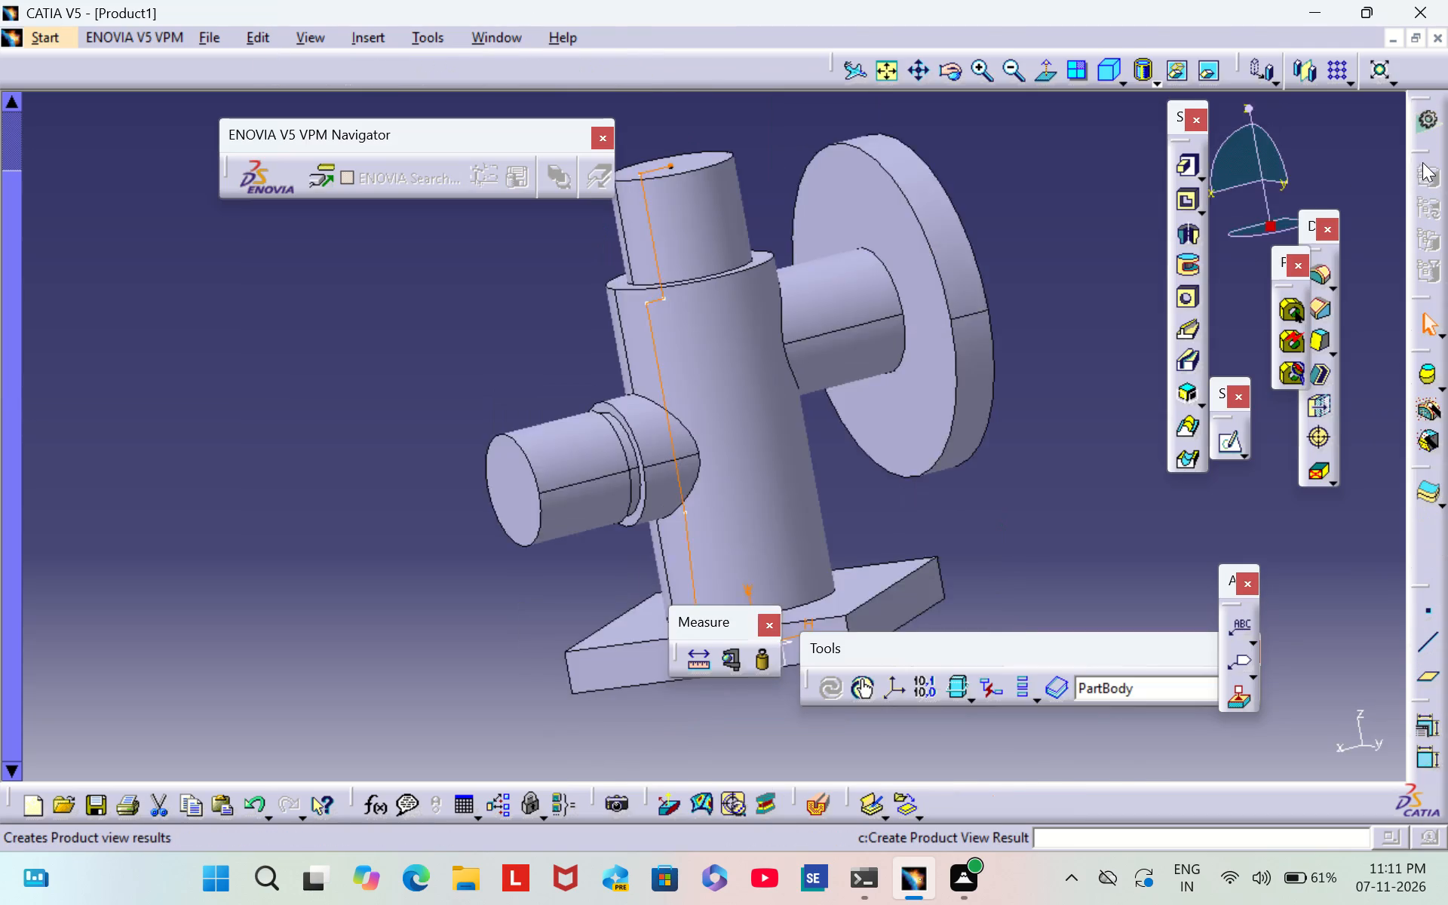
pyautogui.click(1188, 265)
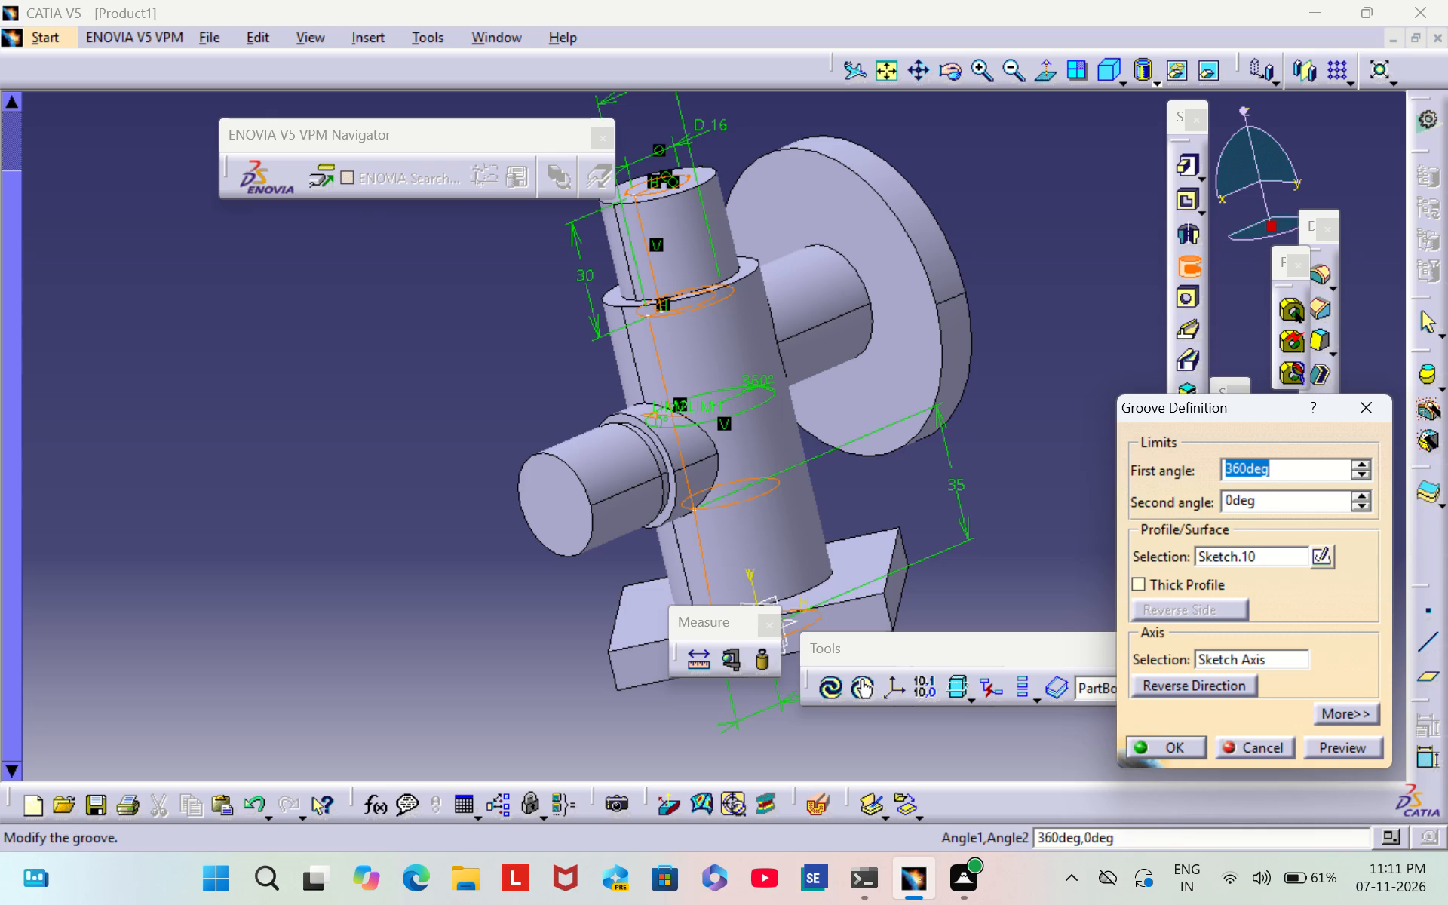
pyautogui.click(1174, 744)
pyautogui.click(1123, 486)
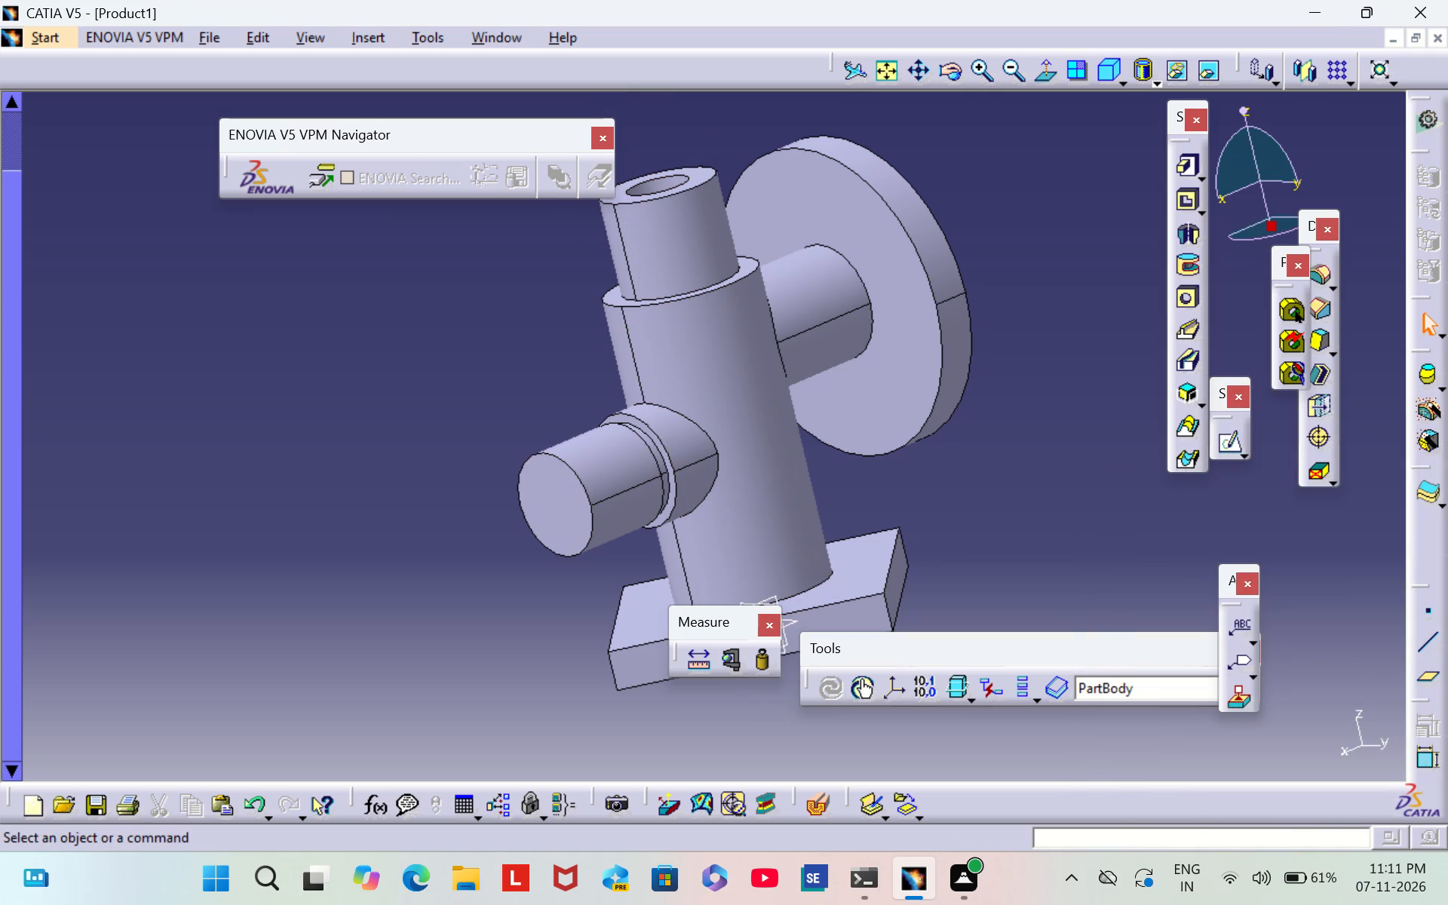
# Start a blind hole on the outer face of the large side flange with a 15 mm diameter and 55 mm depth.
pyautogui.moveTo(499, 399); pyautogui.dragTo(716, 730, button='middle')
pyautogui.scroll(-1, 500, 399)
pyautogui.moveTo(502, 399); pyautogui.dragTo(716, 730, button='right')
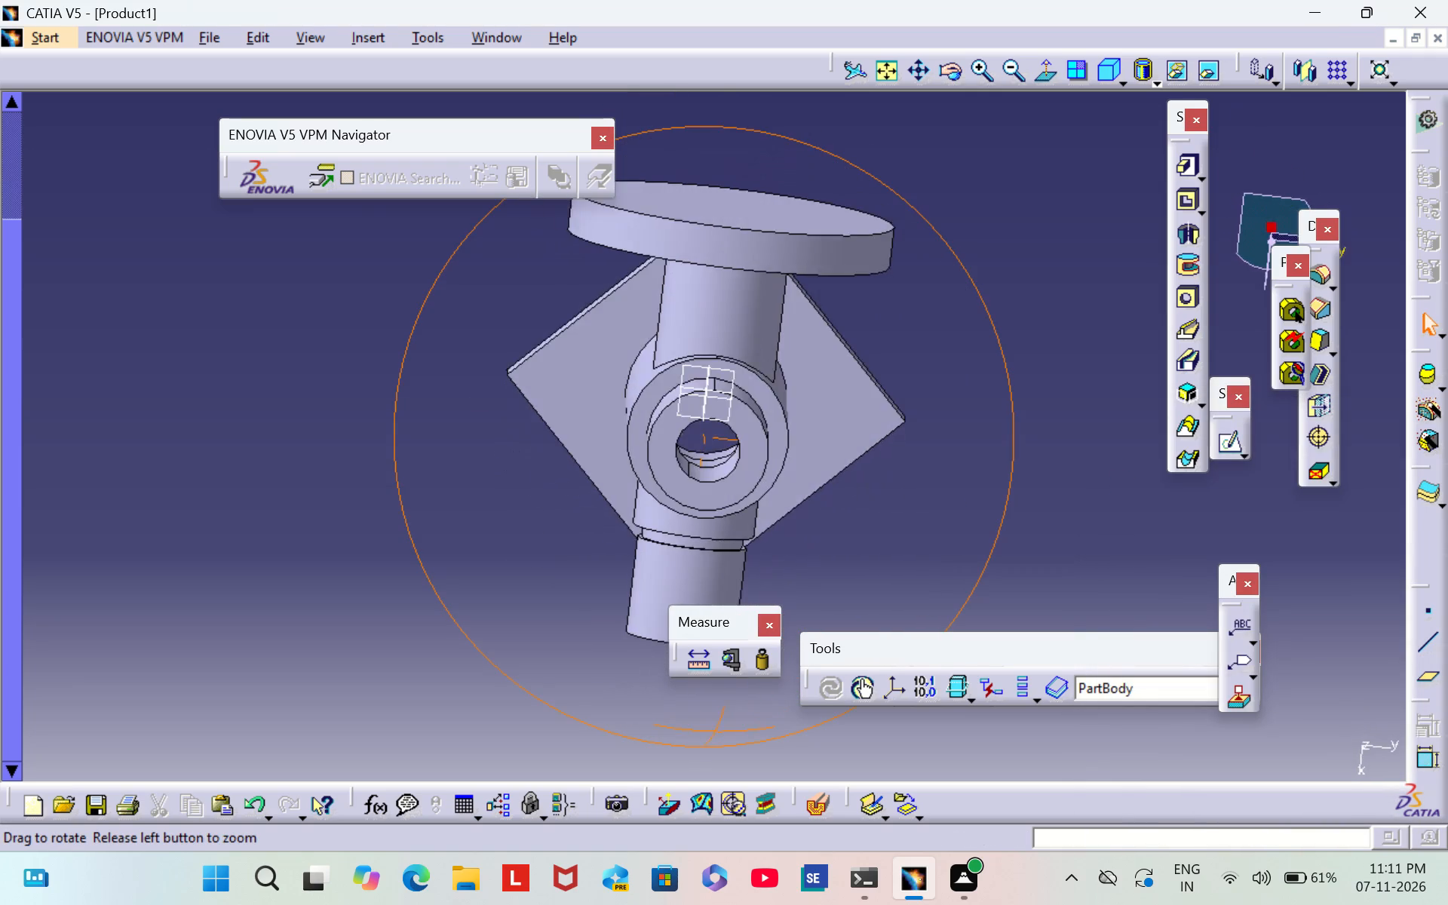
pyautogui.moveTo(716, 730); pyautogui.dragTo(538, 436, button='right')
pyautogui.moveTo(716, 730); pyautogui.dragTo(538, 436, button='middle')
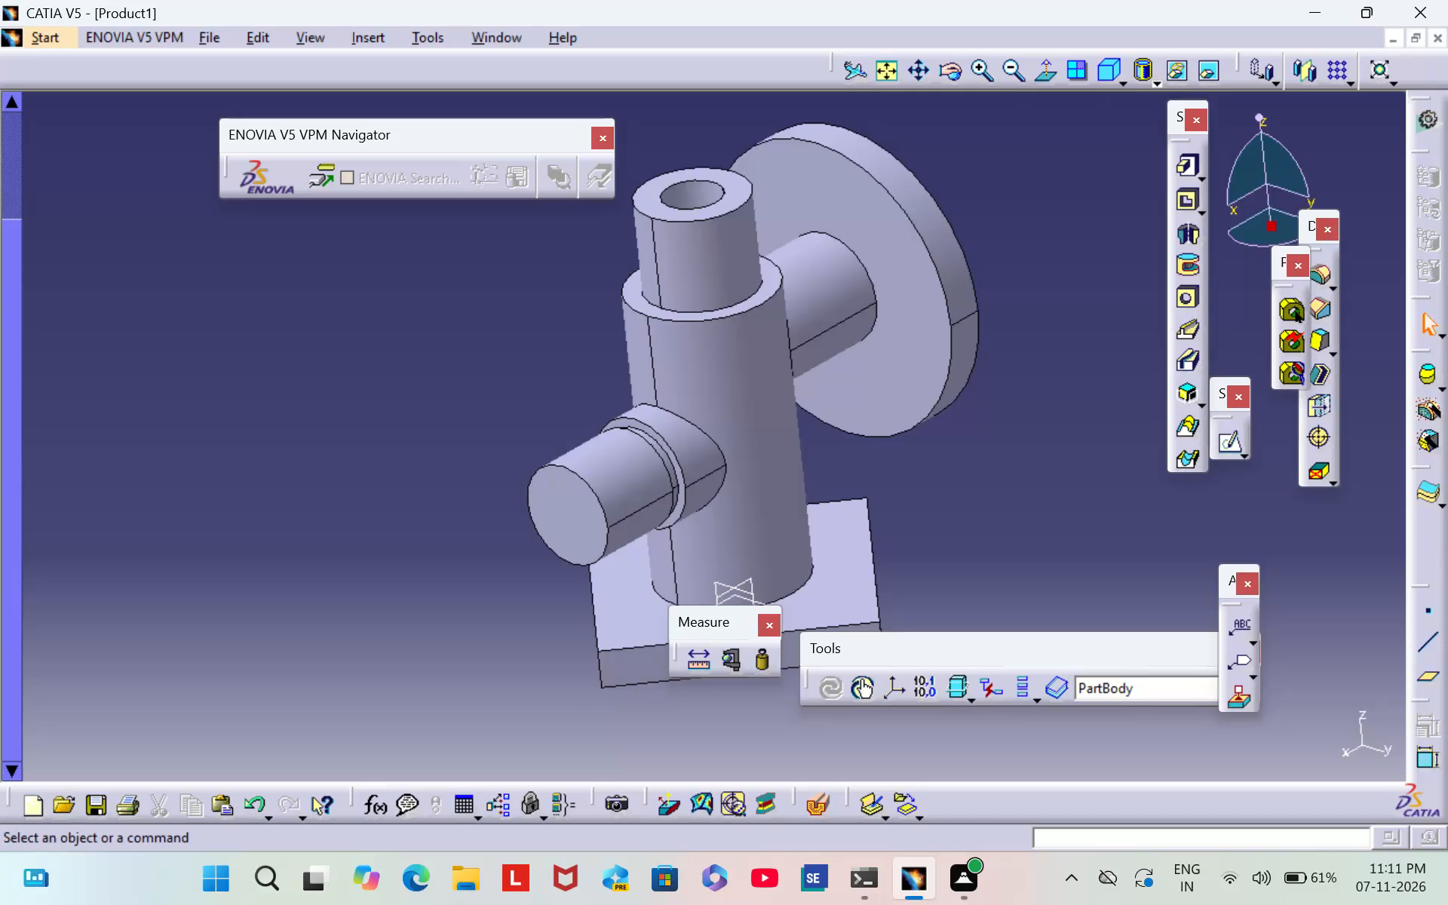
pyautogui.moveTo(1071, 471); pyautogui.dragTo(674, 622, button='middle')
pyautogui.scroll(-1, 1071, 471)
pyautogui.moveTo(1070, 470); pyautogui.dragTo(674, 622, button='right')
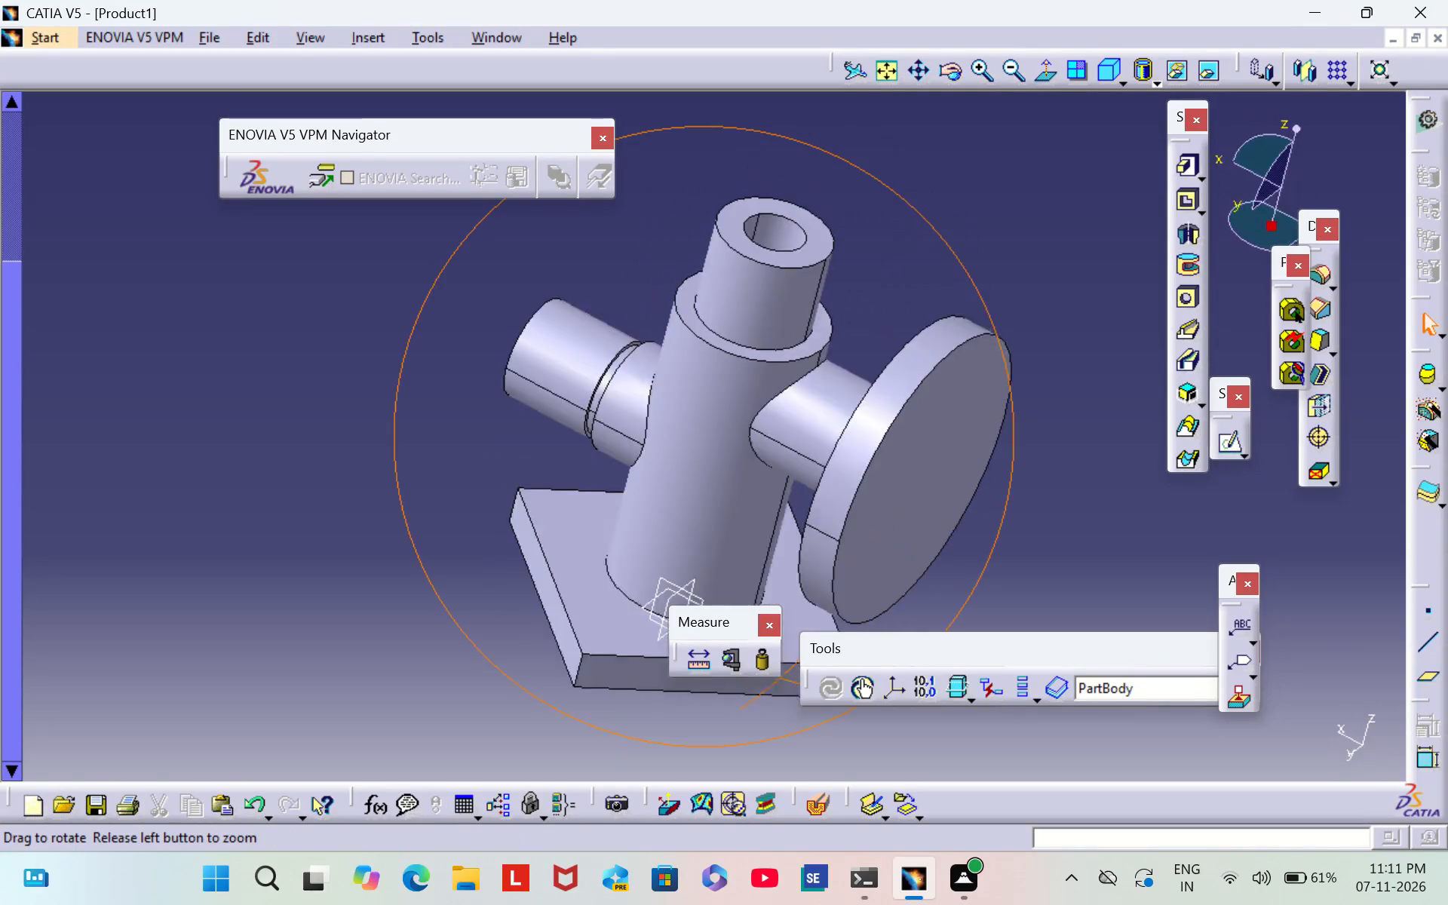
pyautogui.moveTo(674, 622); pyautogui.dragTo(545, 454, button='right')
pyautogui.moveTo(674, 622); pyautogui.dragTo(545, 454, button='middle')
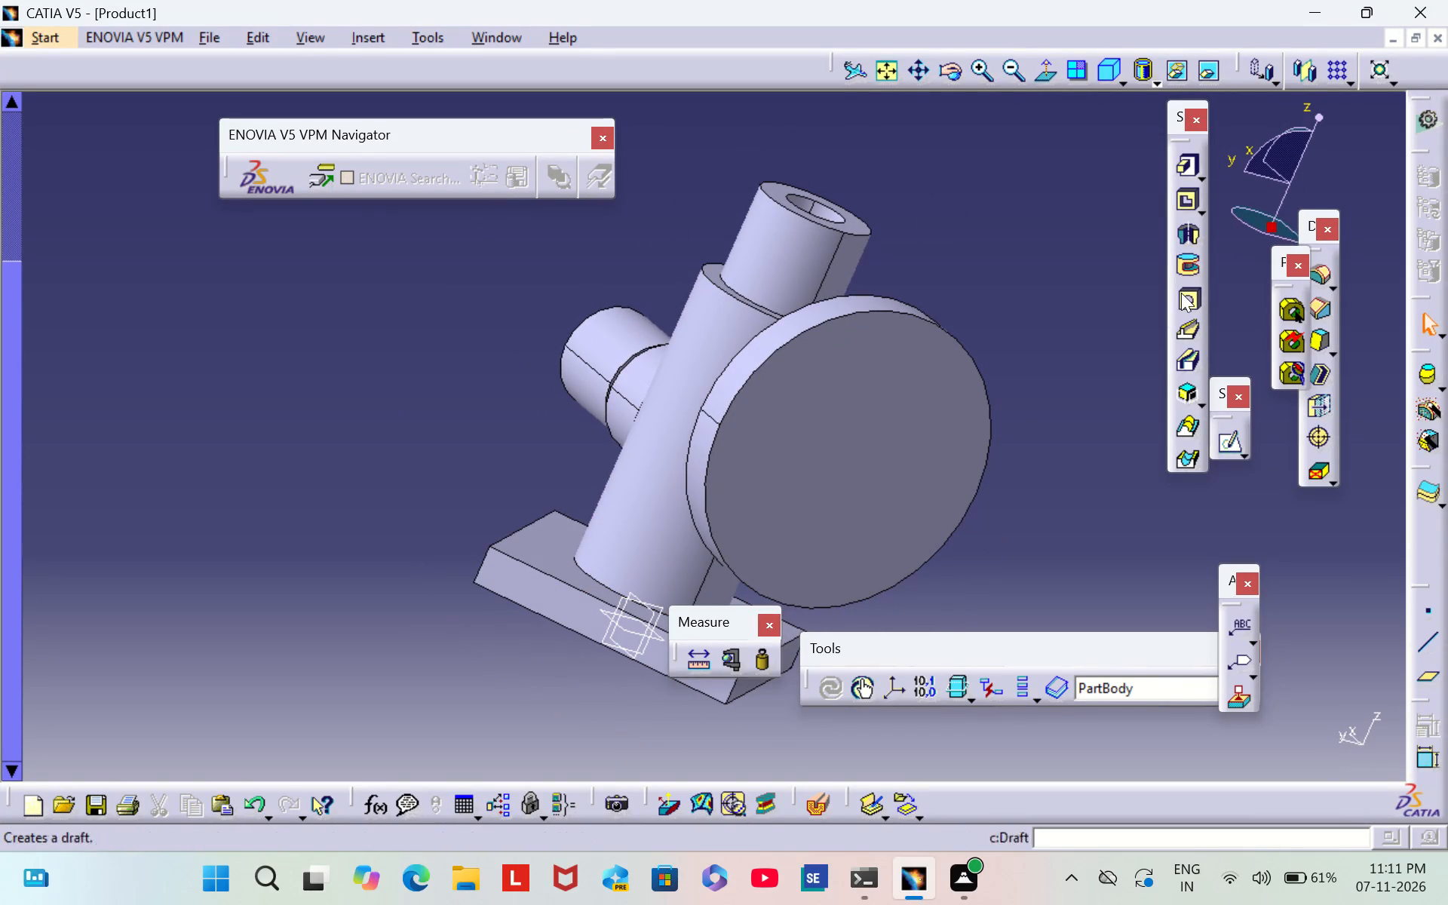
pyautogui.click(1181, 292)
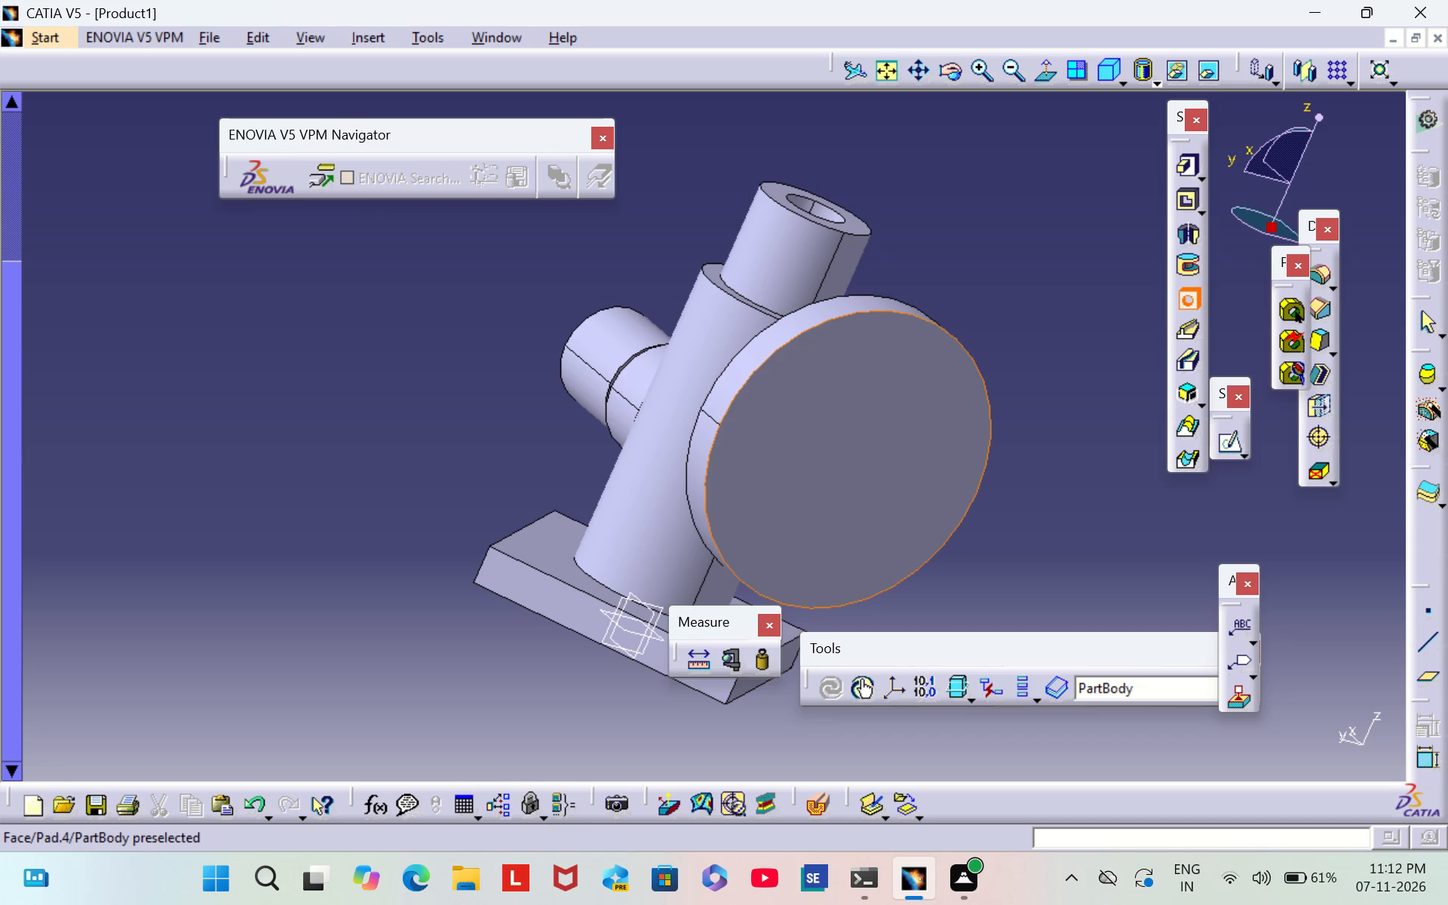
pyautogui.click(854, 466)
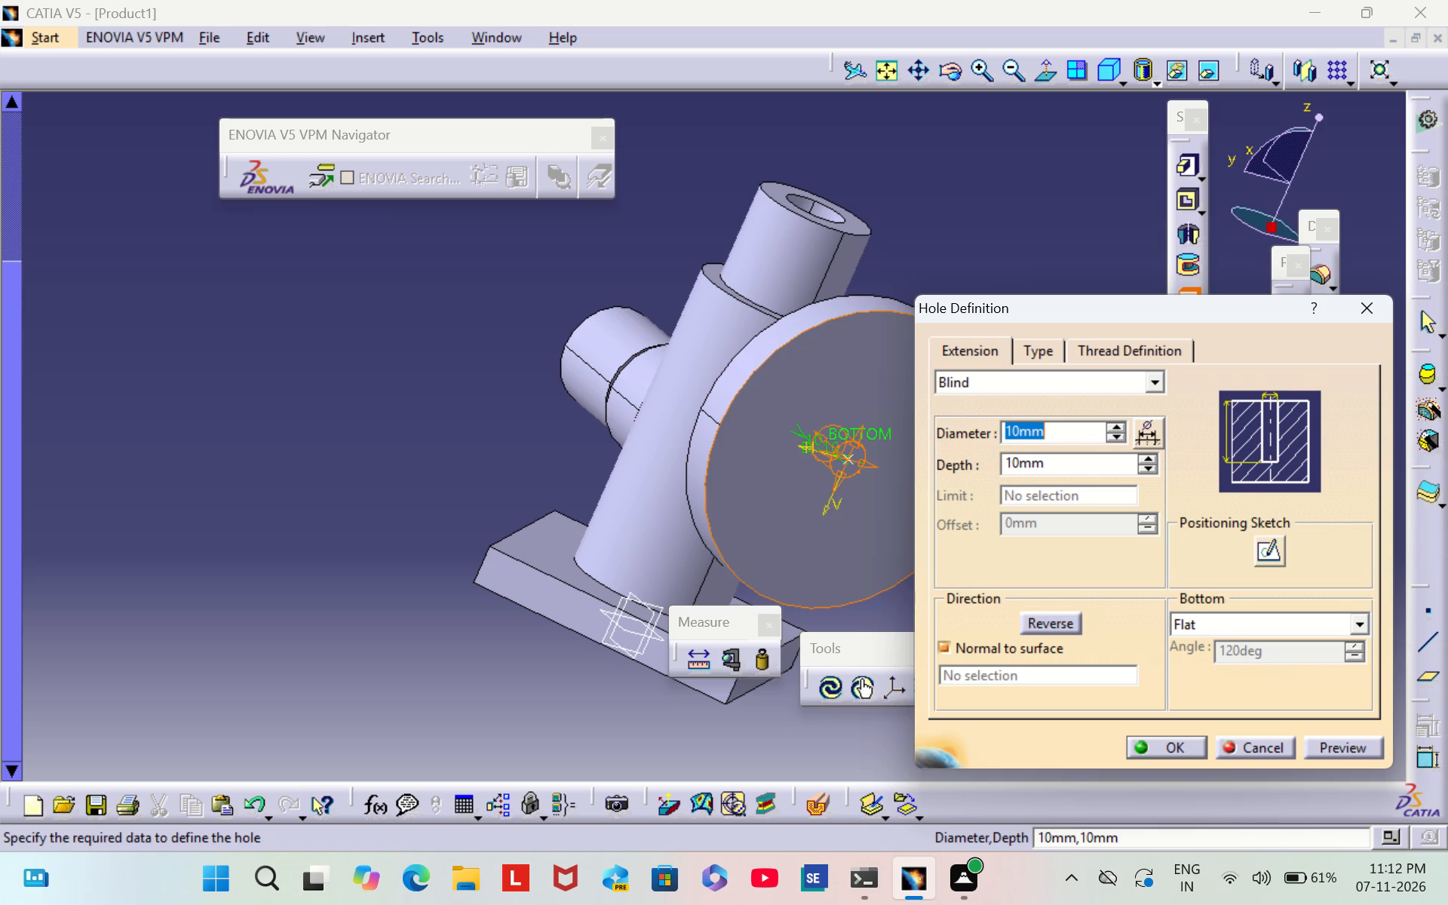
pyautogui.press('BackSpace')
pyautogui.write('15')
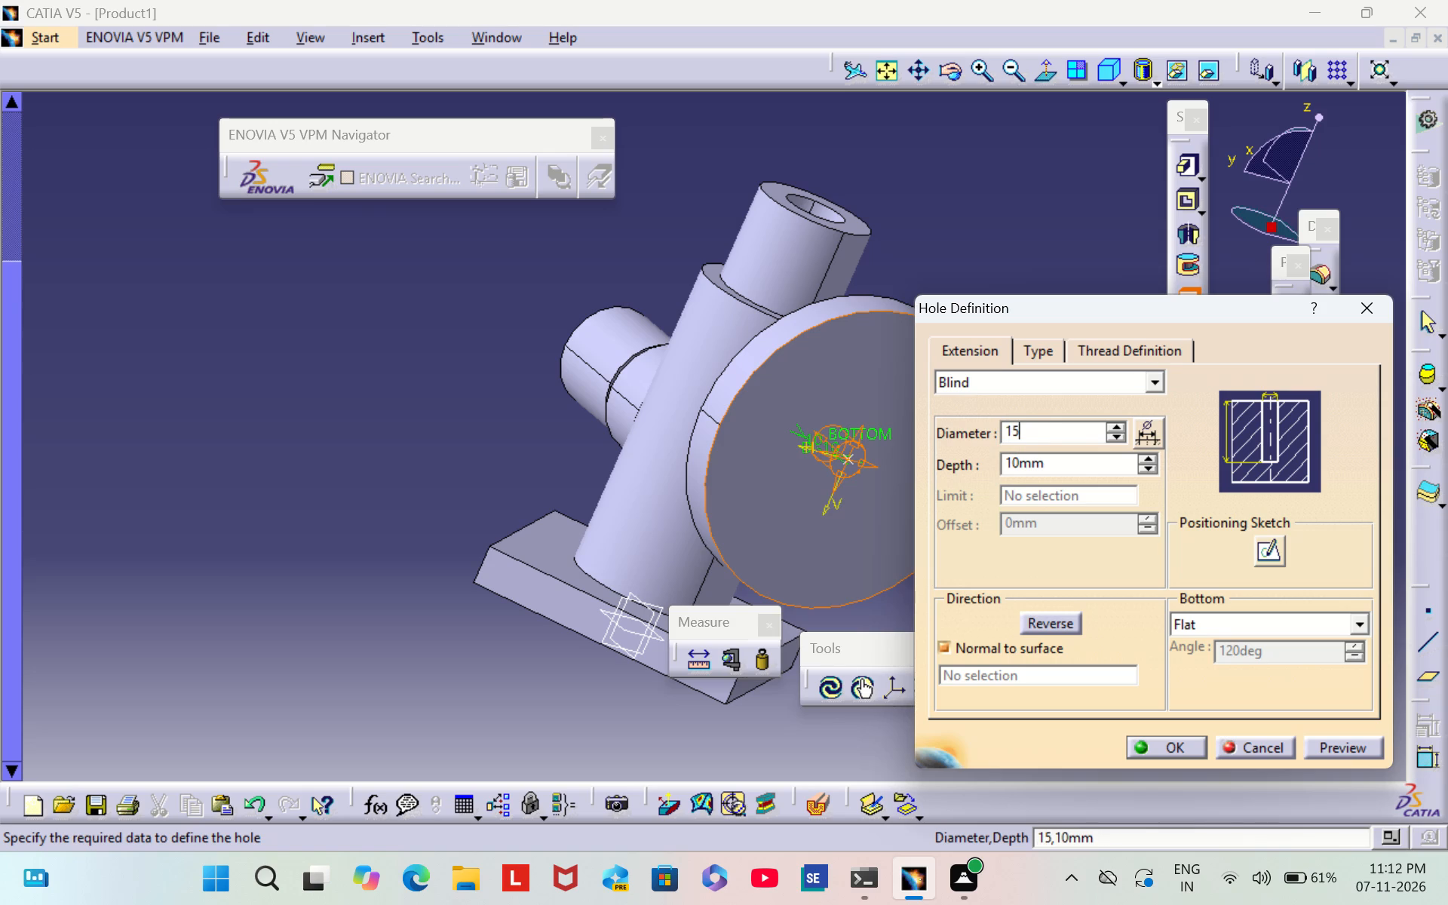
pyautogui.click(1072, 460)
pyautogui.press('BackSpace')
pyautogui.press('BackSpace')
pyautogui.press('BackSpace')
pyautogui.press('BackSpace')
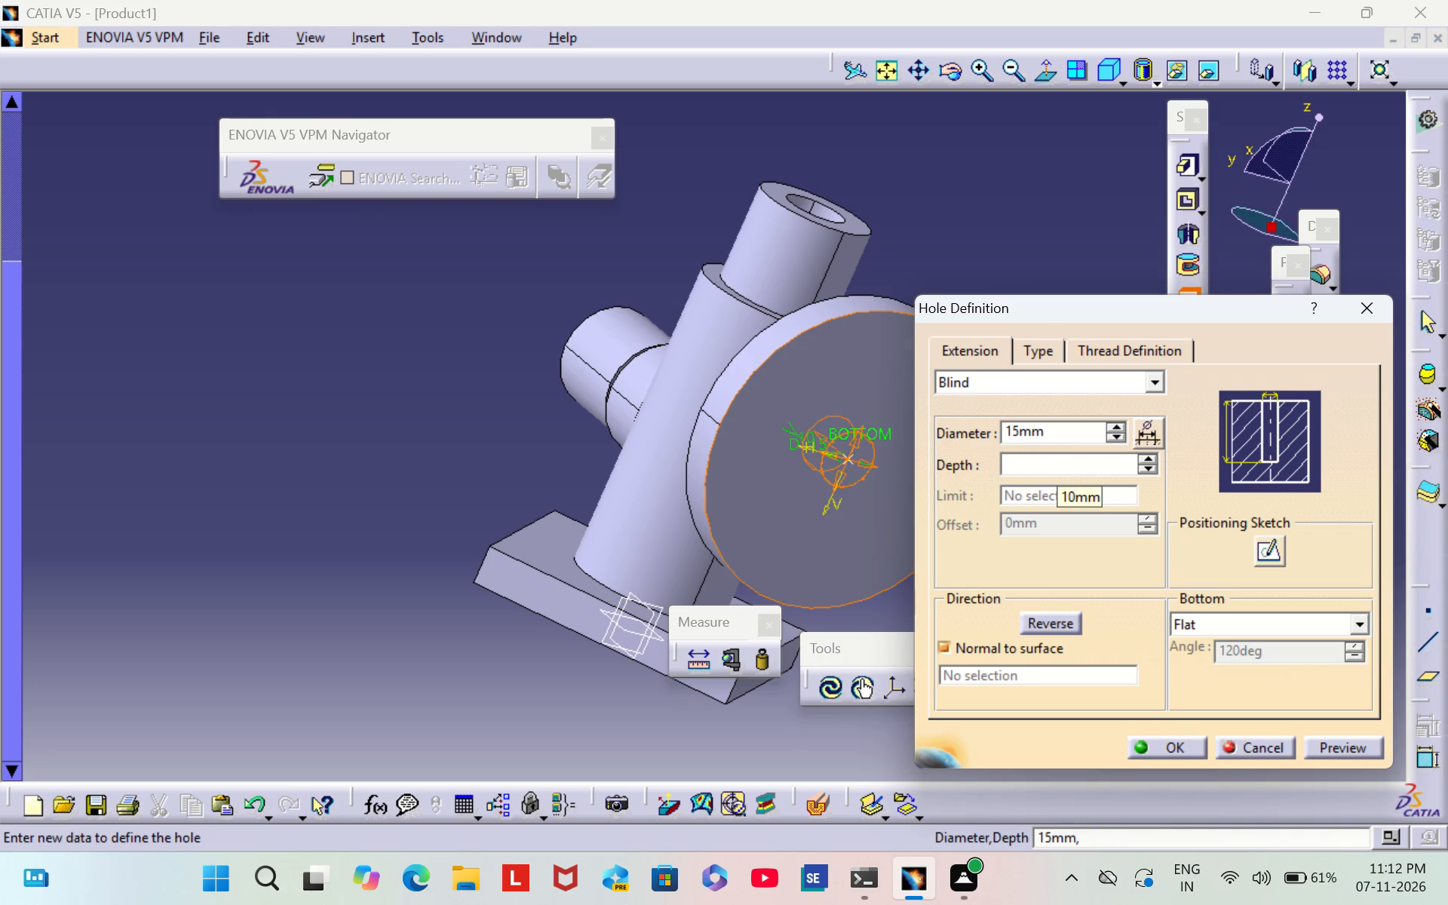
pyautogui.write('55')
# Edit the hole's positioning sketch, constrain its centre point concentric with the flange's circular edge, and exit the sketch.
pyautogui.click(1262, 555)
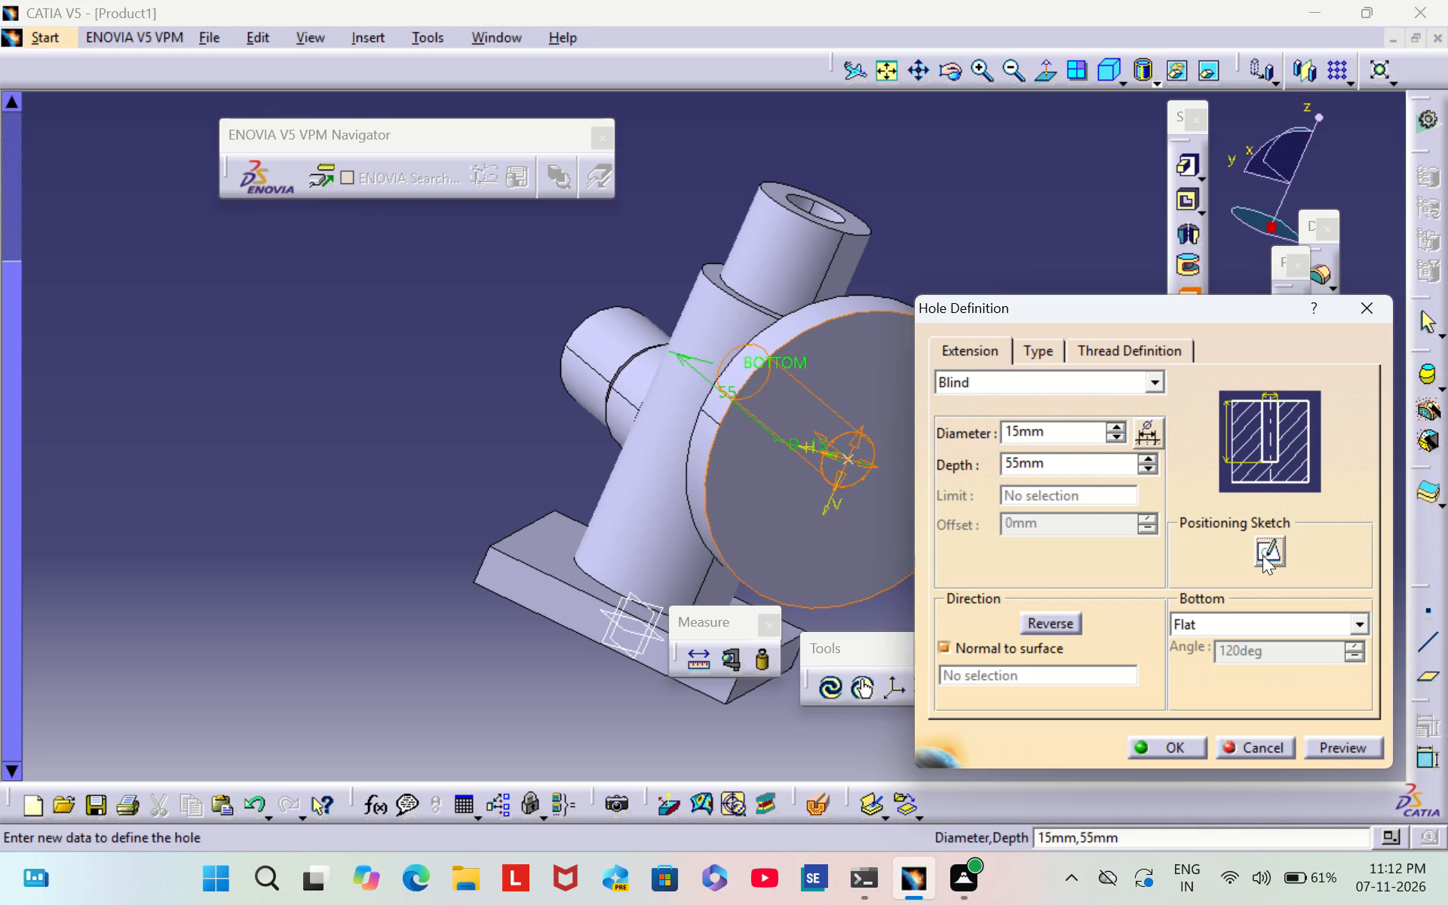
pyautogui.click(1262, 555)
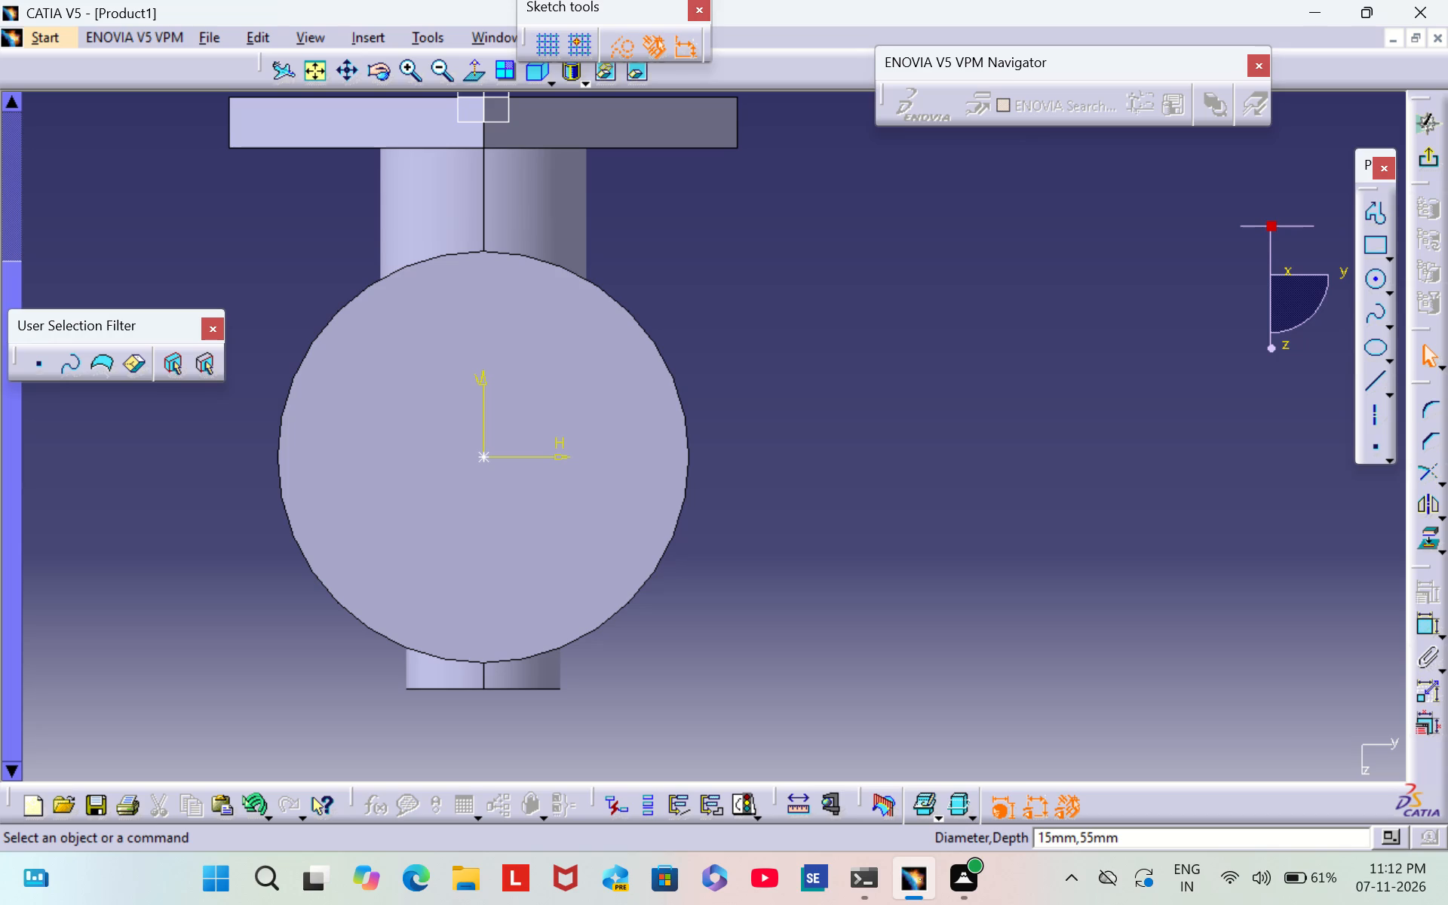
pyautogui.doubleClick(1425, 628)
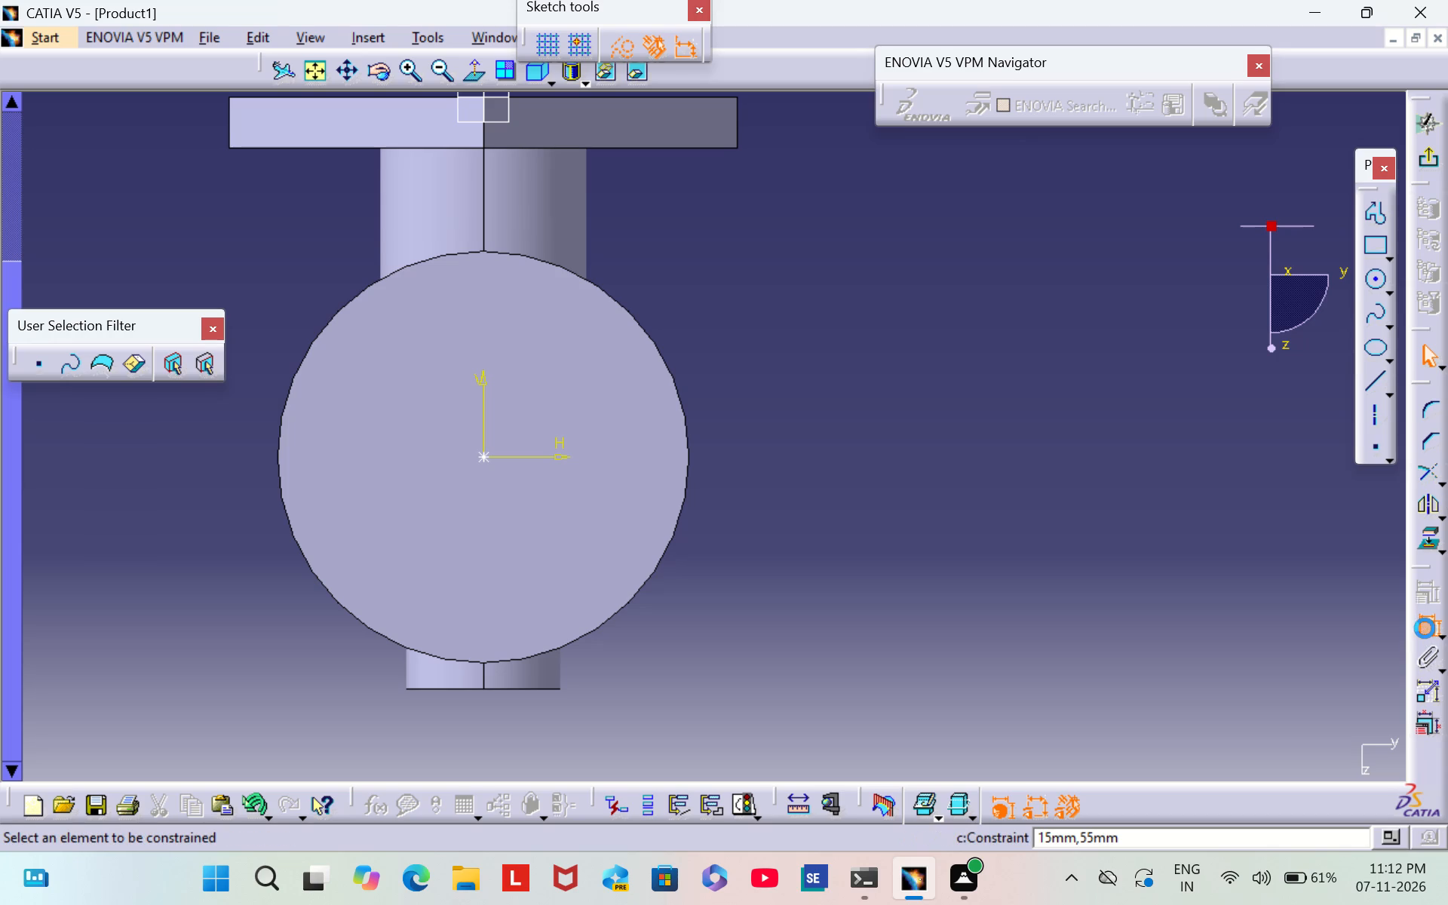
pyautogui.click(483, 457)
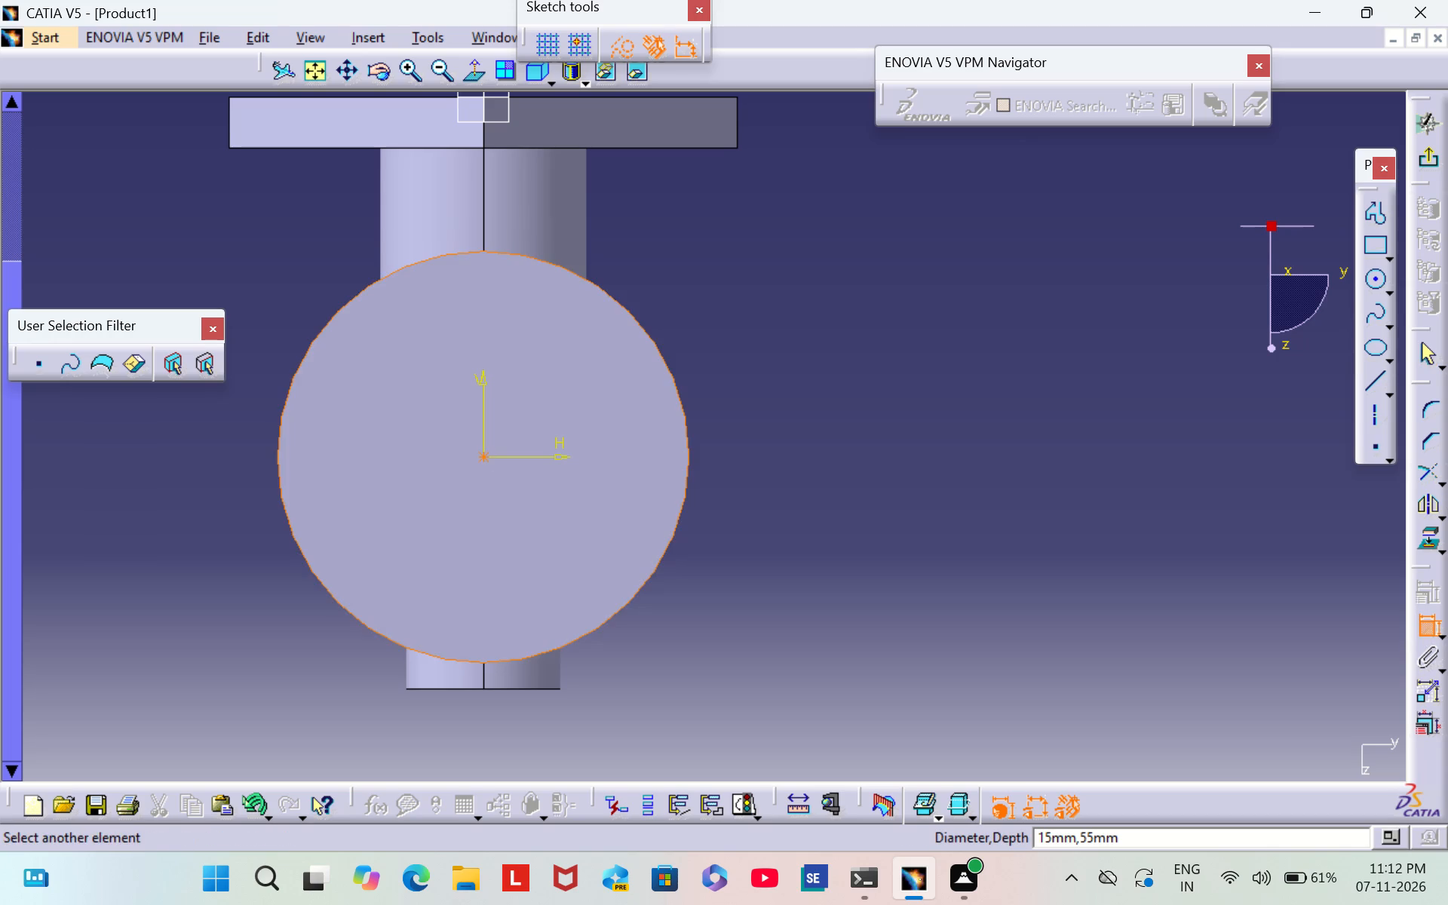
pyautogui.click(687, 471)
pyautogui.rightClick(651, 453)
pyautogui.click(765, 666)
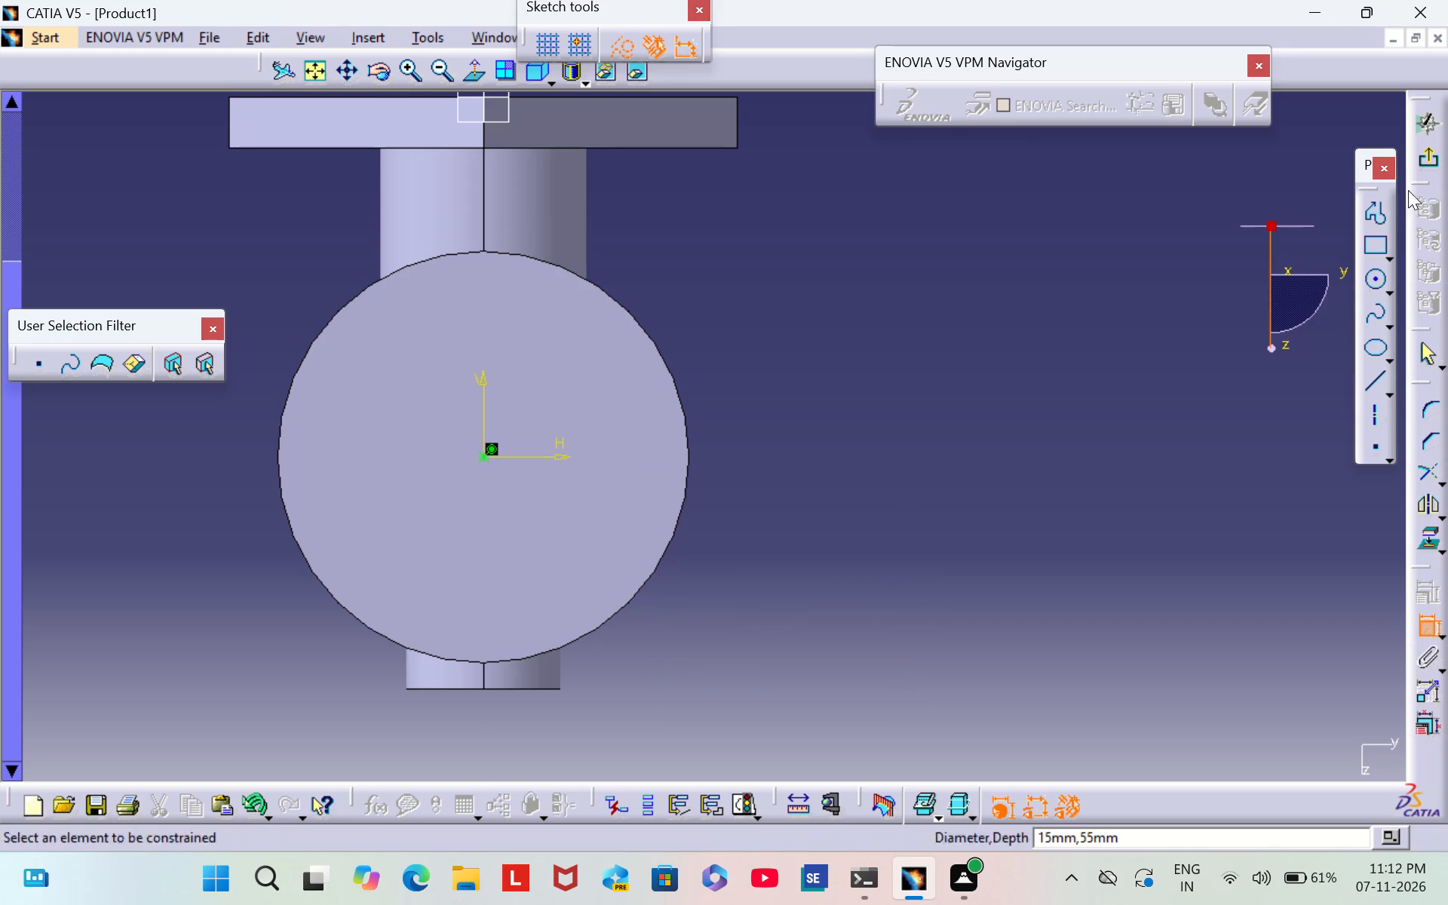
pyautogui.click(1425, 155)
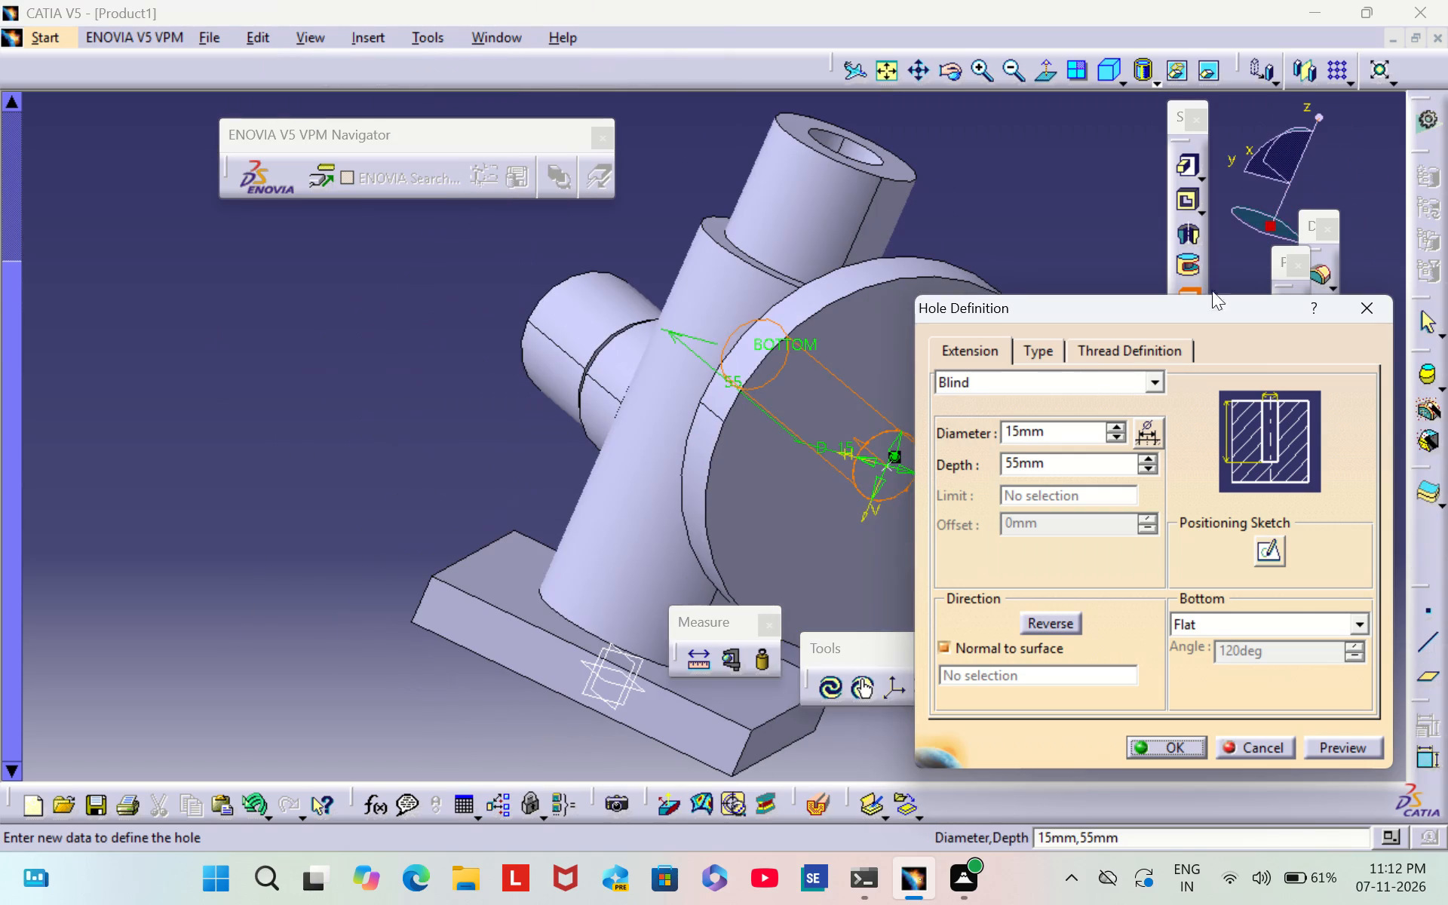
# Make the flange hole counterbored with a 40 mm counterbore diameter and 2 mm counterbore depth, and create it.
pyautogui.scroll(-1, 431, 473)
pyautogui.moveTo(431, 471); pyautogui.dragTo(194, 471, button='middle')
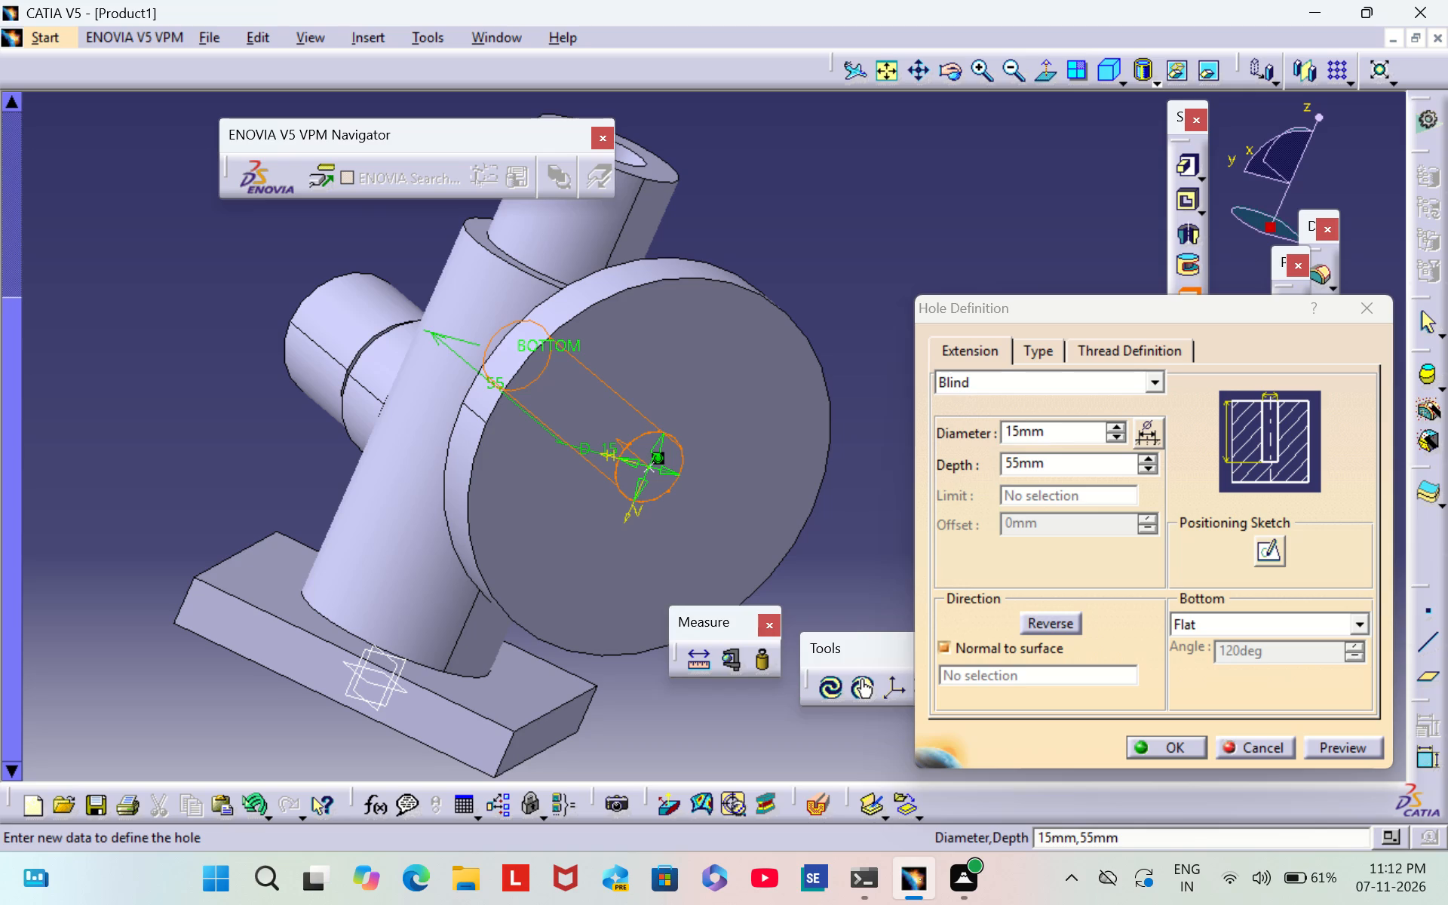
pyautogui.click(1029, 350)
pyautogui.click(1024, 377)
pyautogui.click(1025, 432)
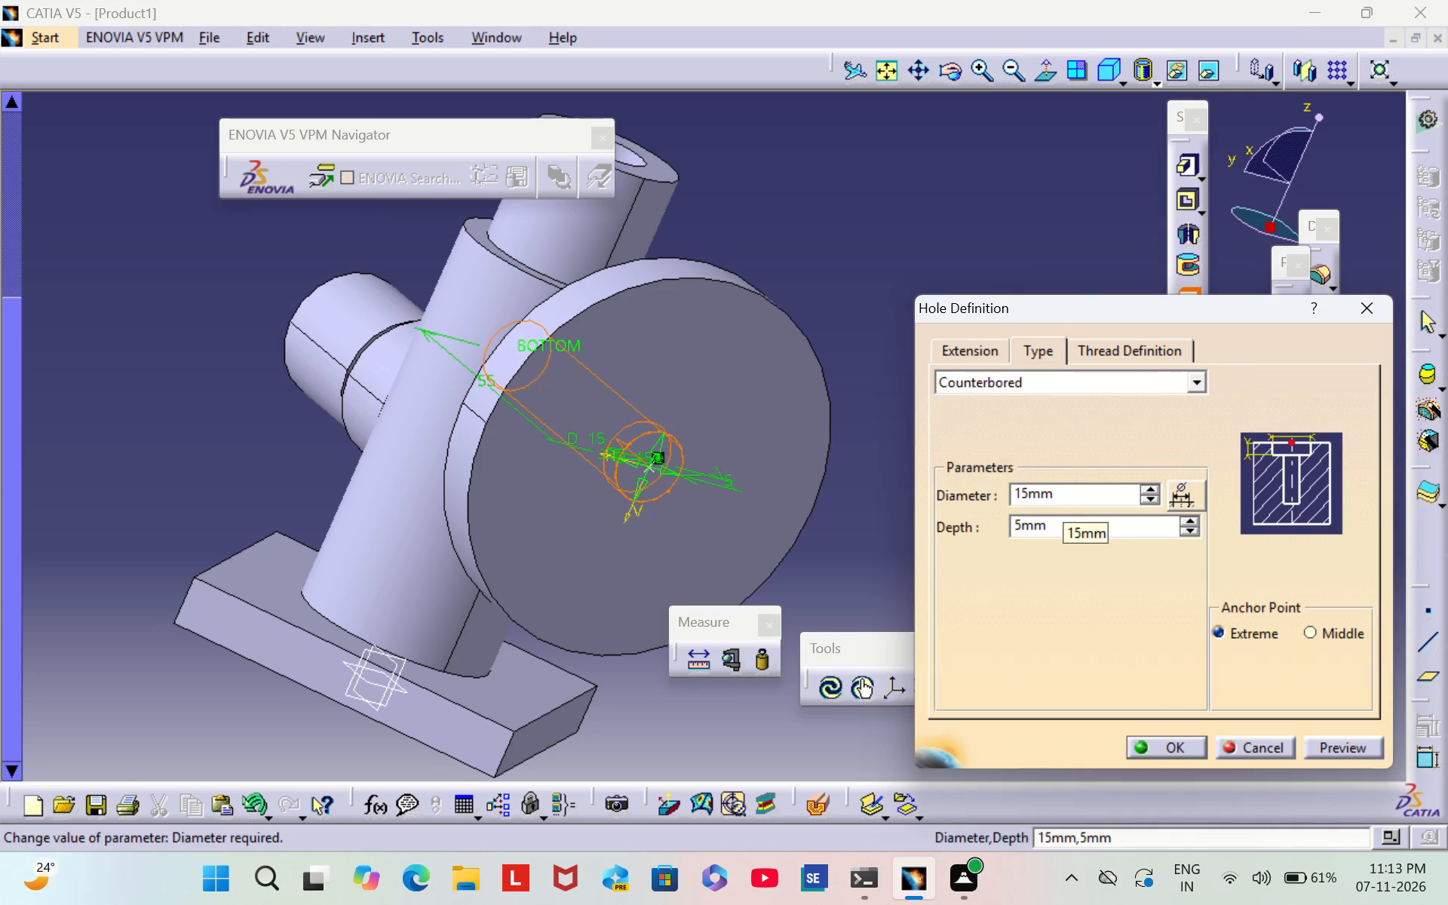
pyautogui.click(1064, 497)
pyautogui.press('BackSpace')
pyautogui.press('BackSpace')
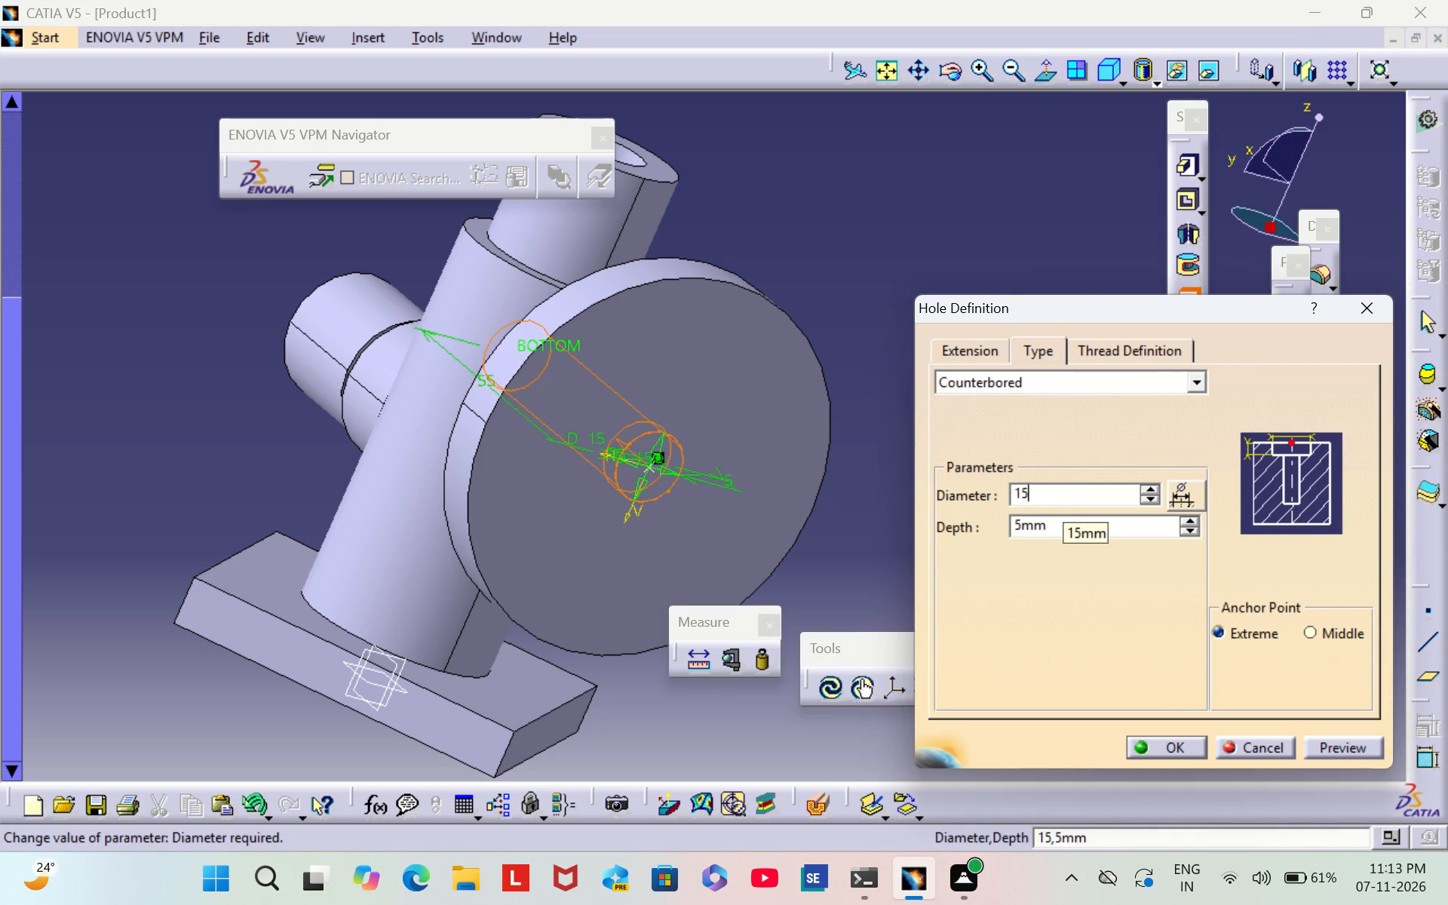
pyautogui.press('BackSpace')
pyautogui.press('BackSpace')
pyautogui.write('40')
pyautogui.click(1057, 528)
pyautogui.press('BackSpace')
pyautogui.press('BackSpace')
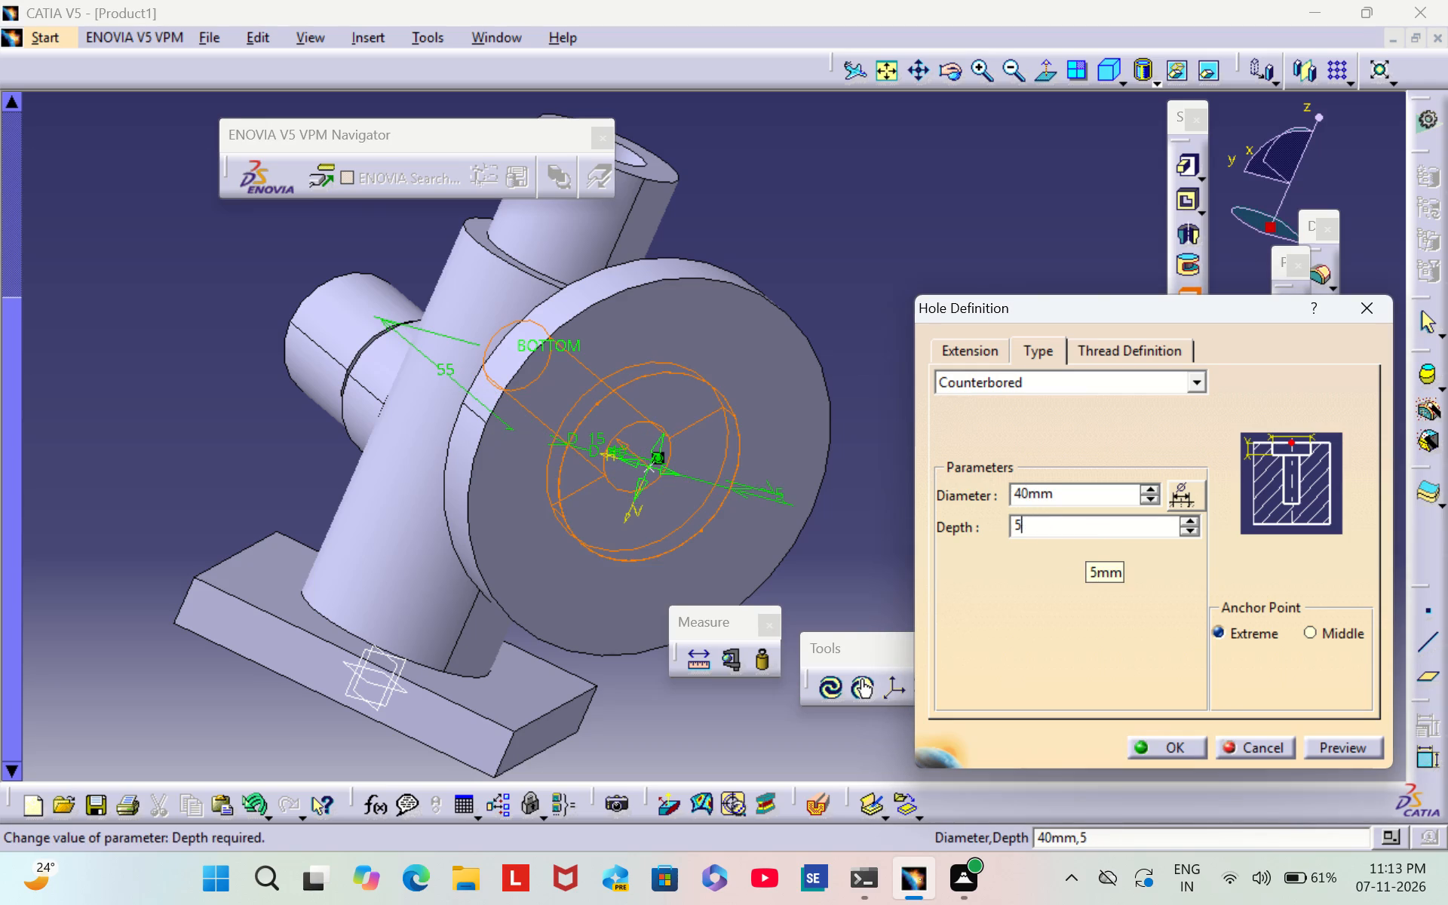
pyautogui.press('BackSpace')
pyautogui.press('BackSpace')
pyautogui.press('2')
pyautogui.click(1163, 747)
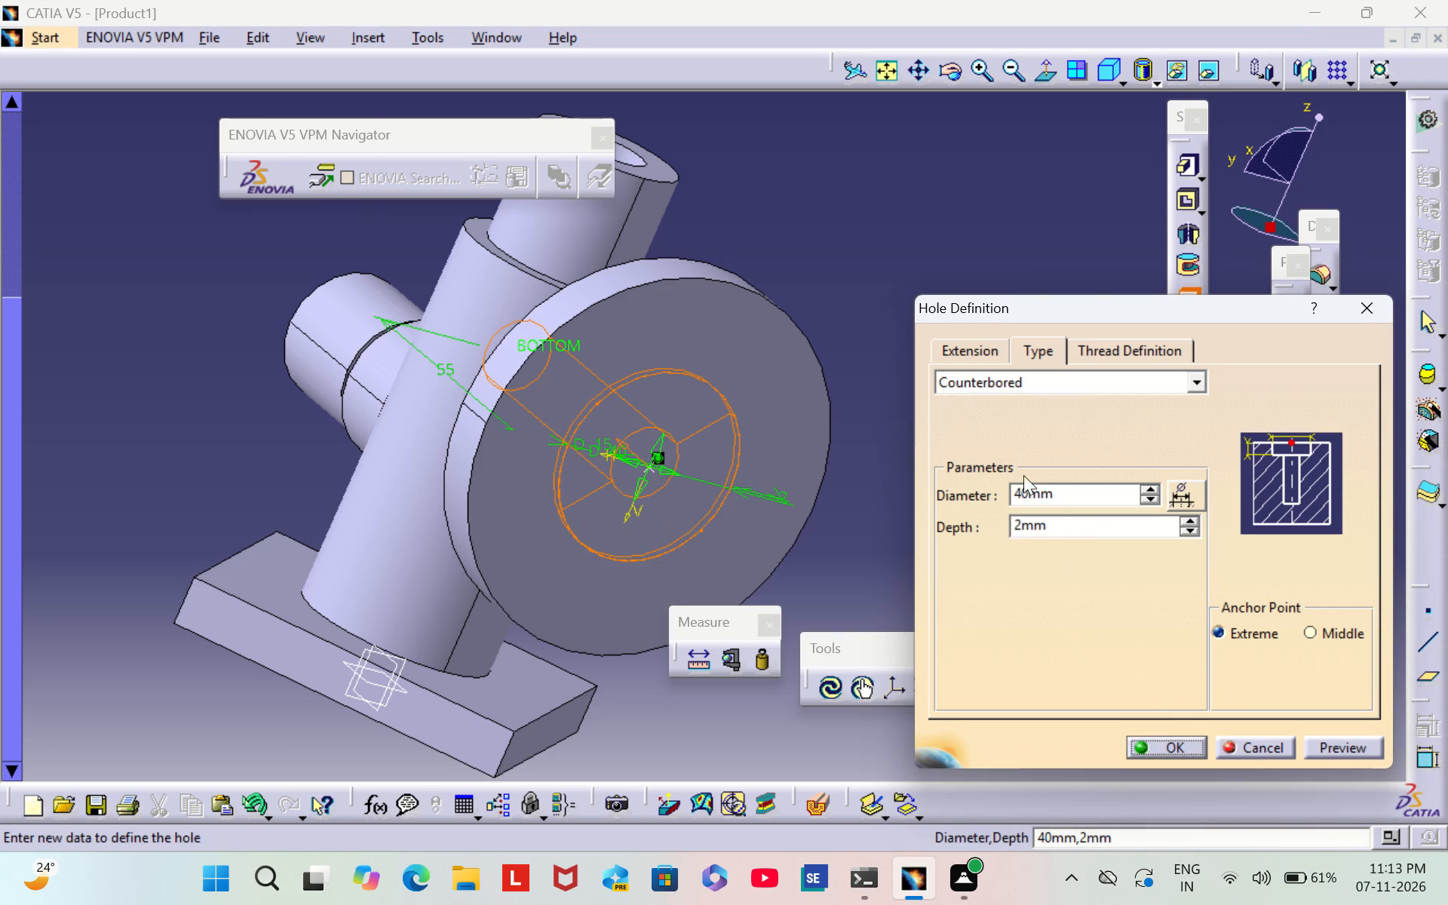
pyautogui.click(1162, 751)
pyautogui.click(919, 355)
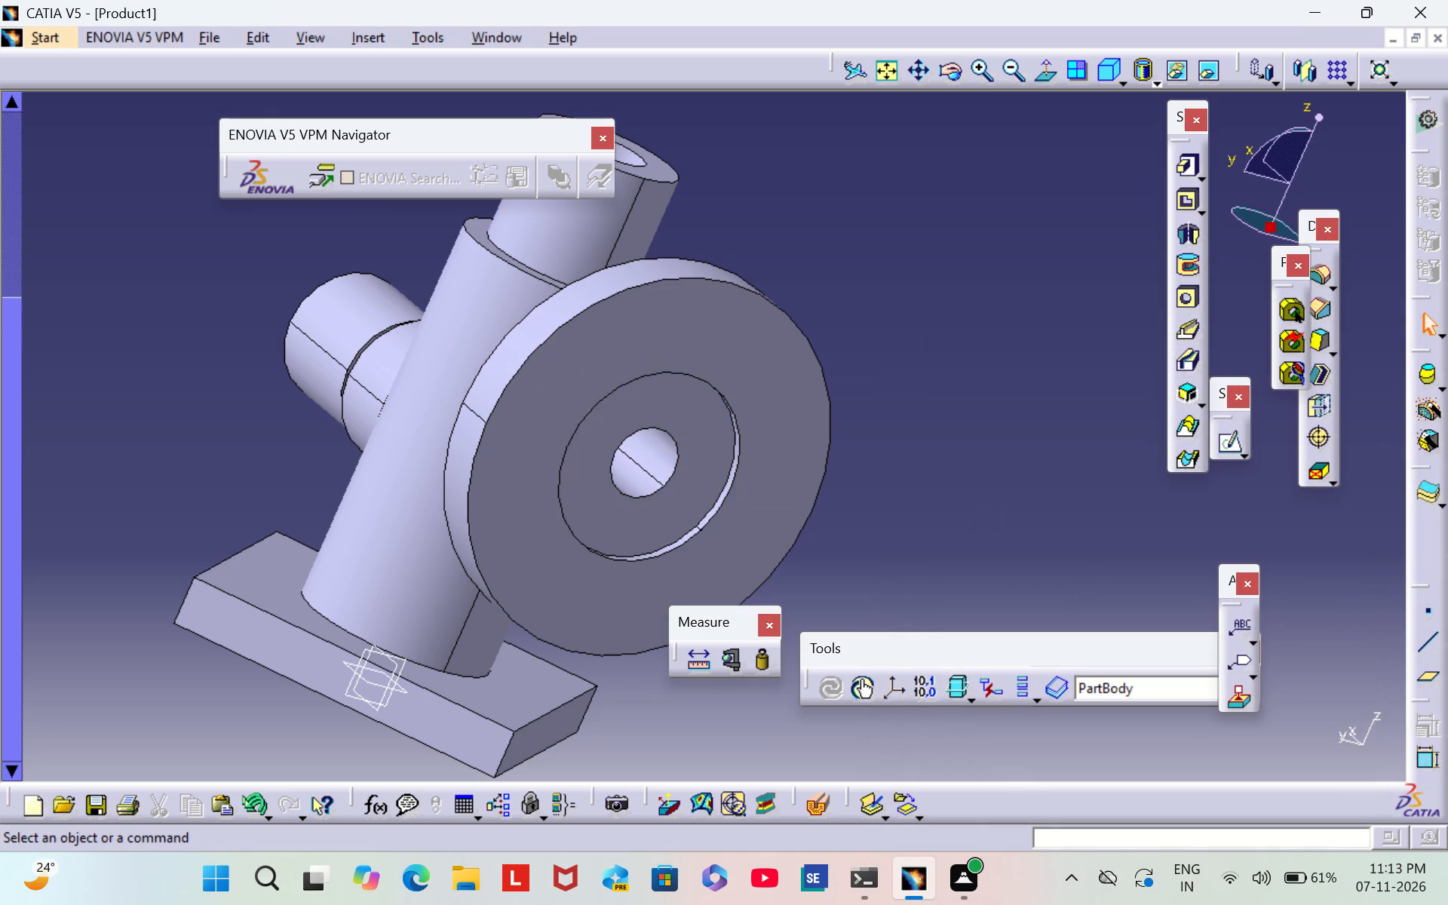
# Examine the counterbored flange hole and the bore in the column from several angles.
pyautogui.moveTo(922, 355); pyautogui.dragTo(851, 298, button='middle')
pyautogui.scroll(-1, 922, 355)
pyautogui.moveTo(922, 354); pyautogui.dragTo(851, 298, button='right')
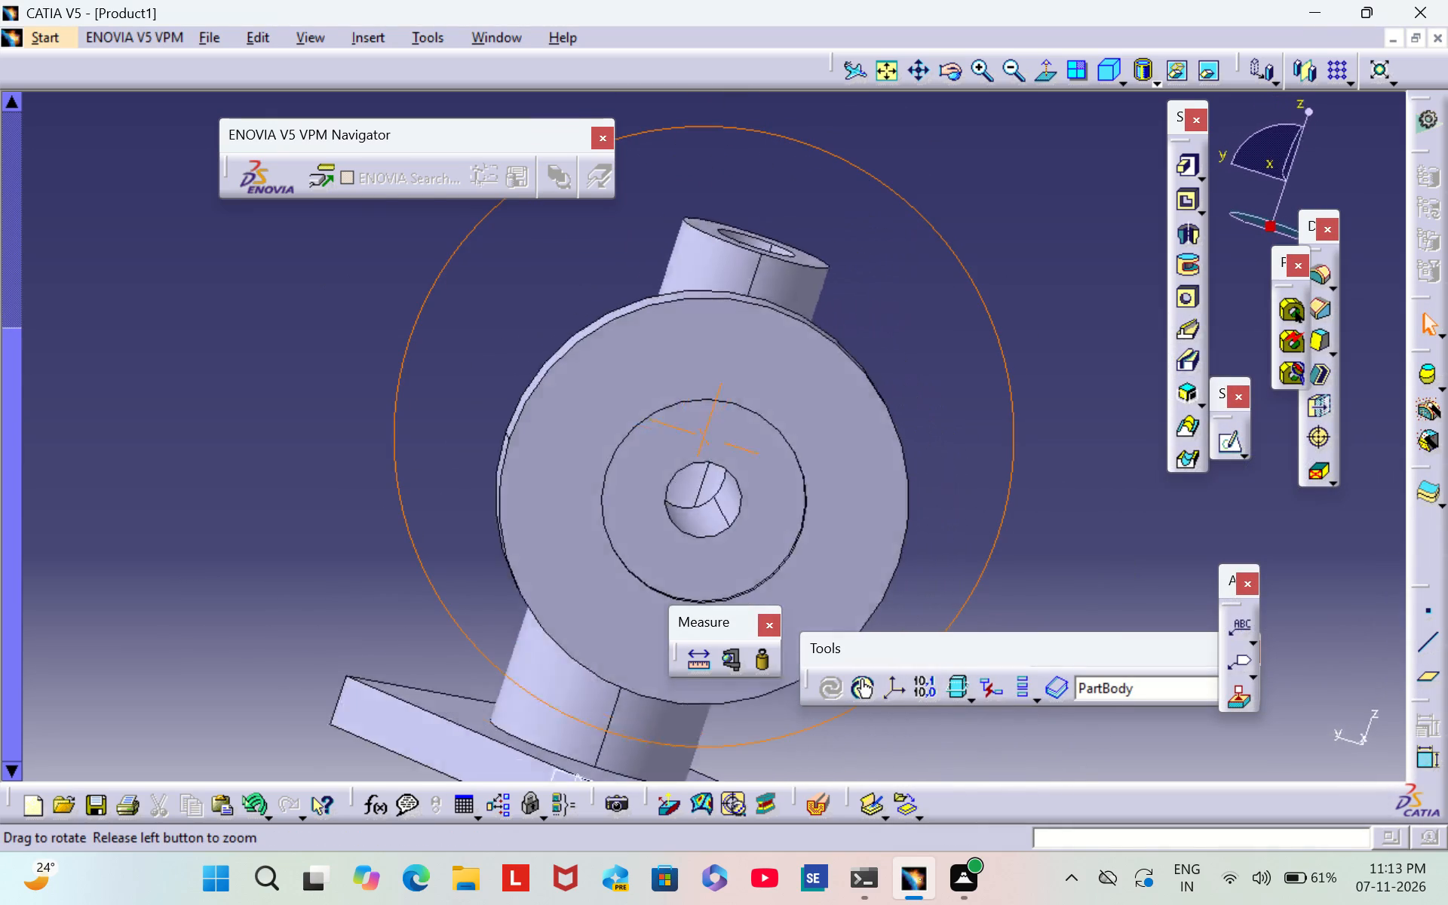
pyautogui.moveTo(851, 298); pyautogui.dragTo(887, 310, button='right')
pyautogui.moveTo(851, 298); pyautogui.dragTo(888, 312, button='middle')
pyautogui.moveTo(275, 523); pyautogui.dragTo(972, 627, button='middle')
pyautogui.scroll(-1, 275, 523)
pyautogui.moveTo(309, 545); pyautogui.dragTo(972, 627, button='right')
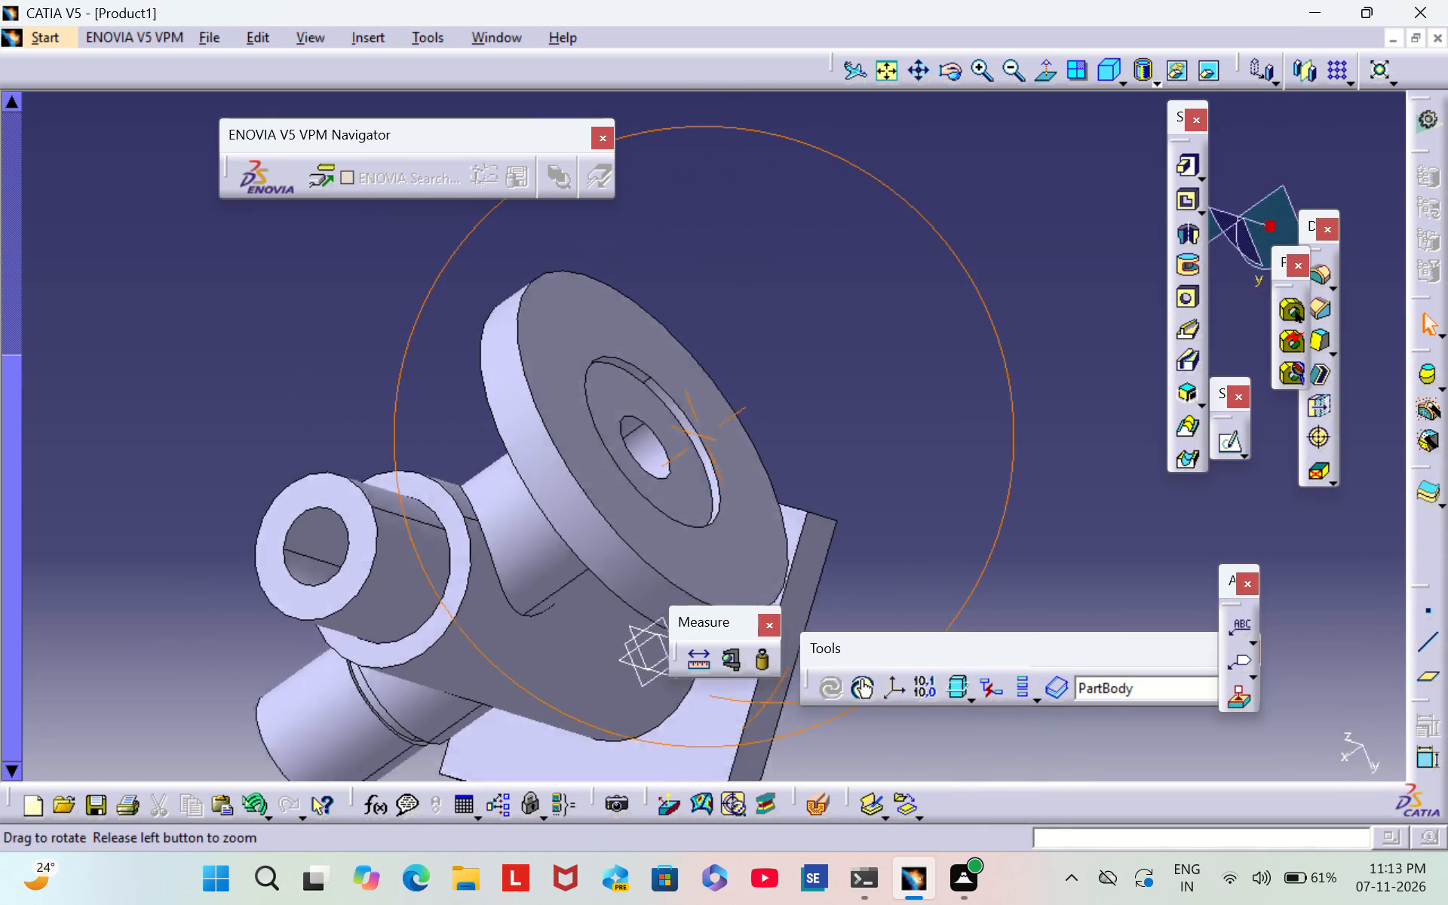
pyautogui.moveTo(972, 627); pyautogui.dragTo(980, 616, button='right')
pyautogui.moveTo(972, 627); pyautogui.dragTo(980, 615, button='middle')
pyautogui.moveTo(230, 704); pyautogui.dragTo(609, 422, button='middle')
pyautogui.scroll(-1, 230, 704)
pyautogui.moveTo(234, 695); pyautogui.dragTo(609, 422, button='right')
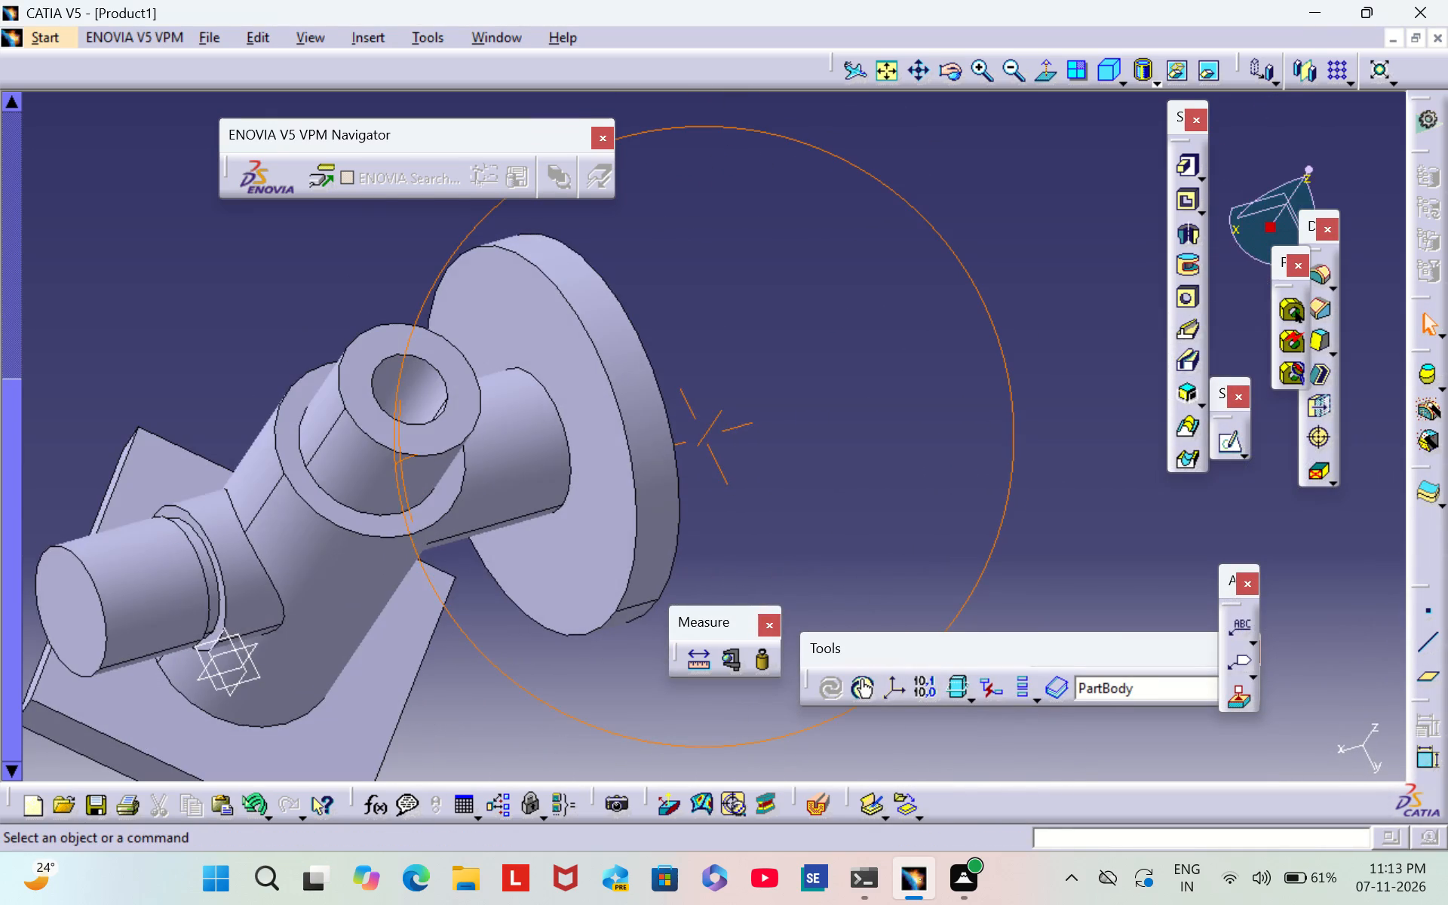
pyautogui.moveTo(609, 422); pyautogui.dragTo(338, 529, button='right')
pyautogui.moveTo(609, 422); pyautogui.dragTo(594, 337, button='middle')
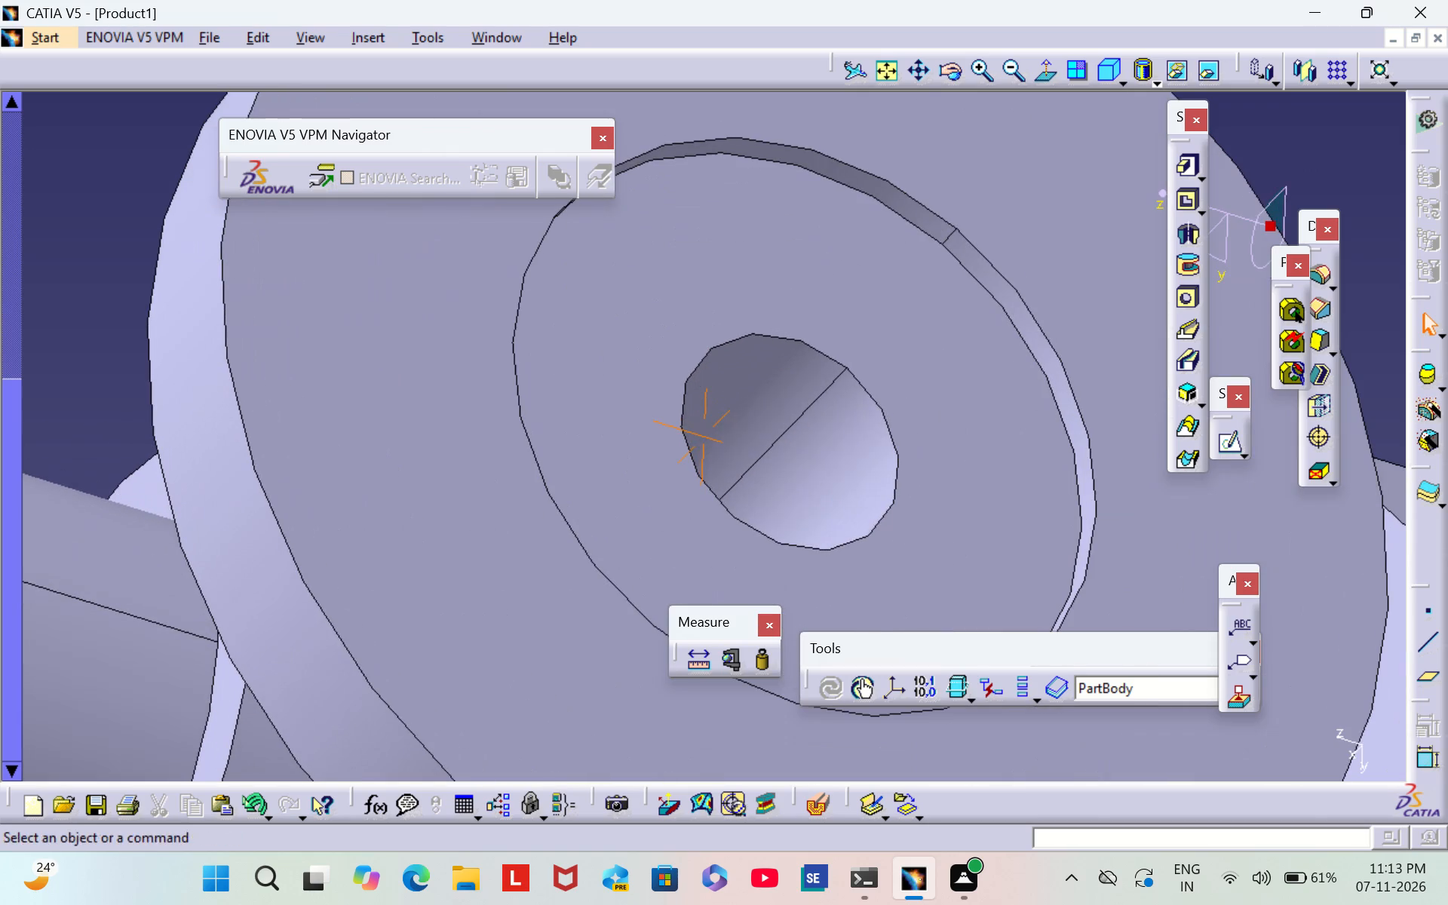
pyautogui.moveTo(594, 337); pyautogui.dragTo(594, 337, button='middle')
pyautogui.tripleClick(1017, 82)
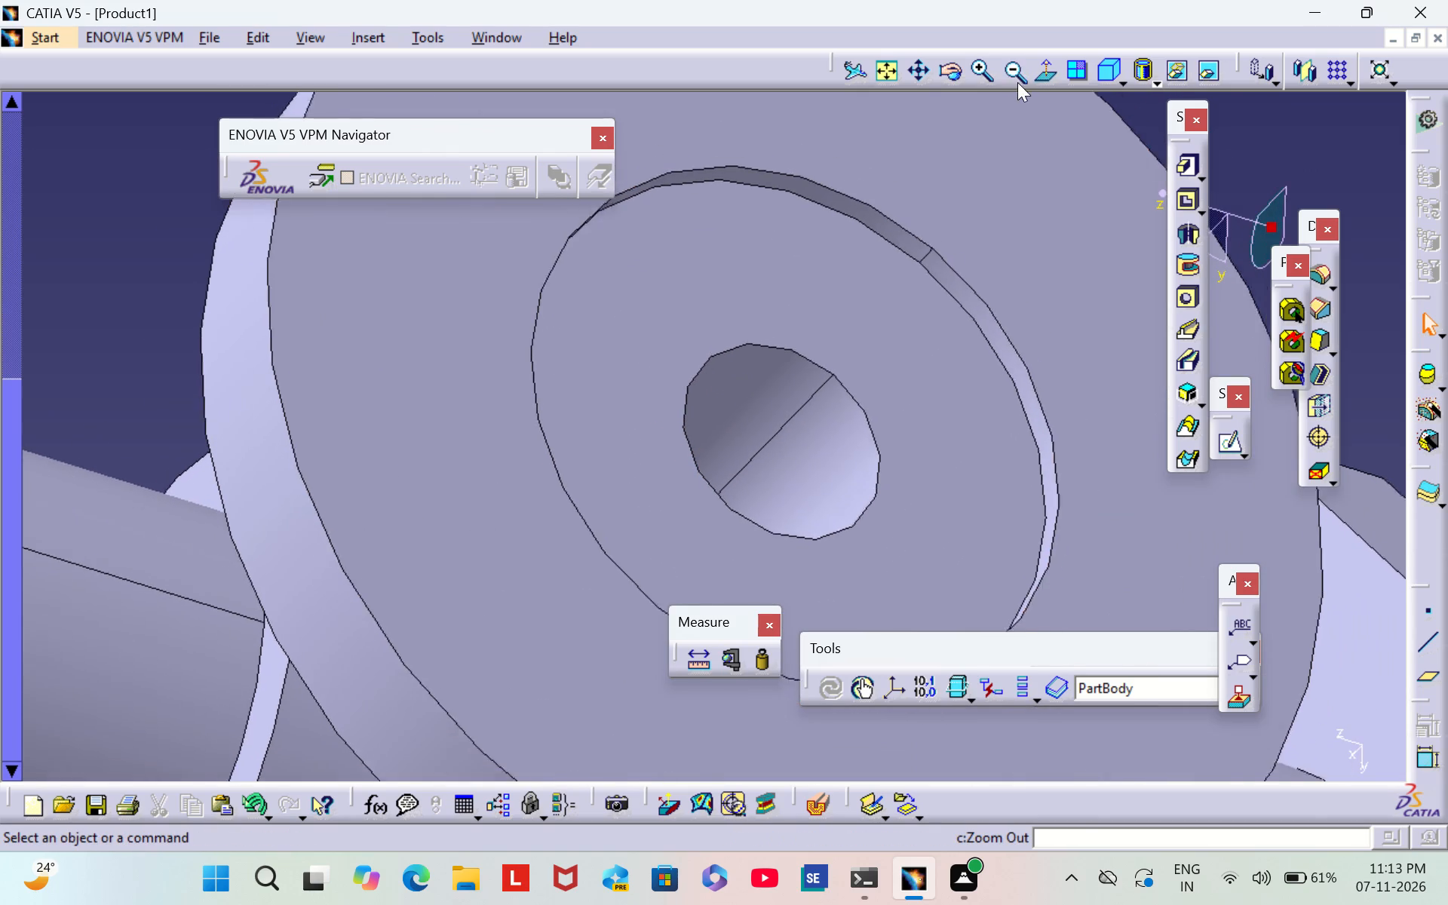
pyautogui.tripleClick(1017, 82)
pyautogui.tripleClick(1017, 82)
pyautogui.click(1017, 81)
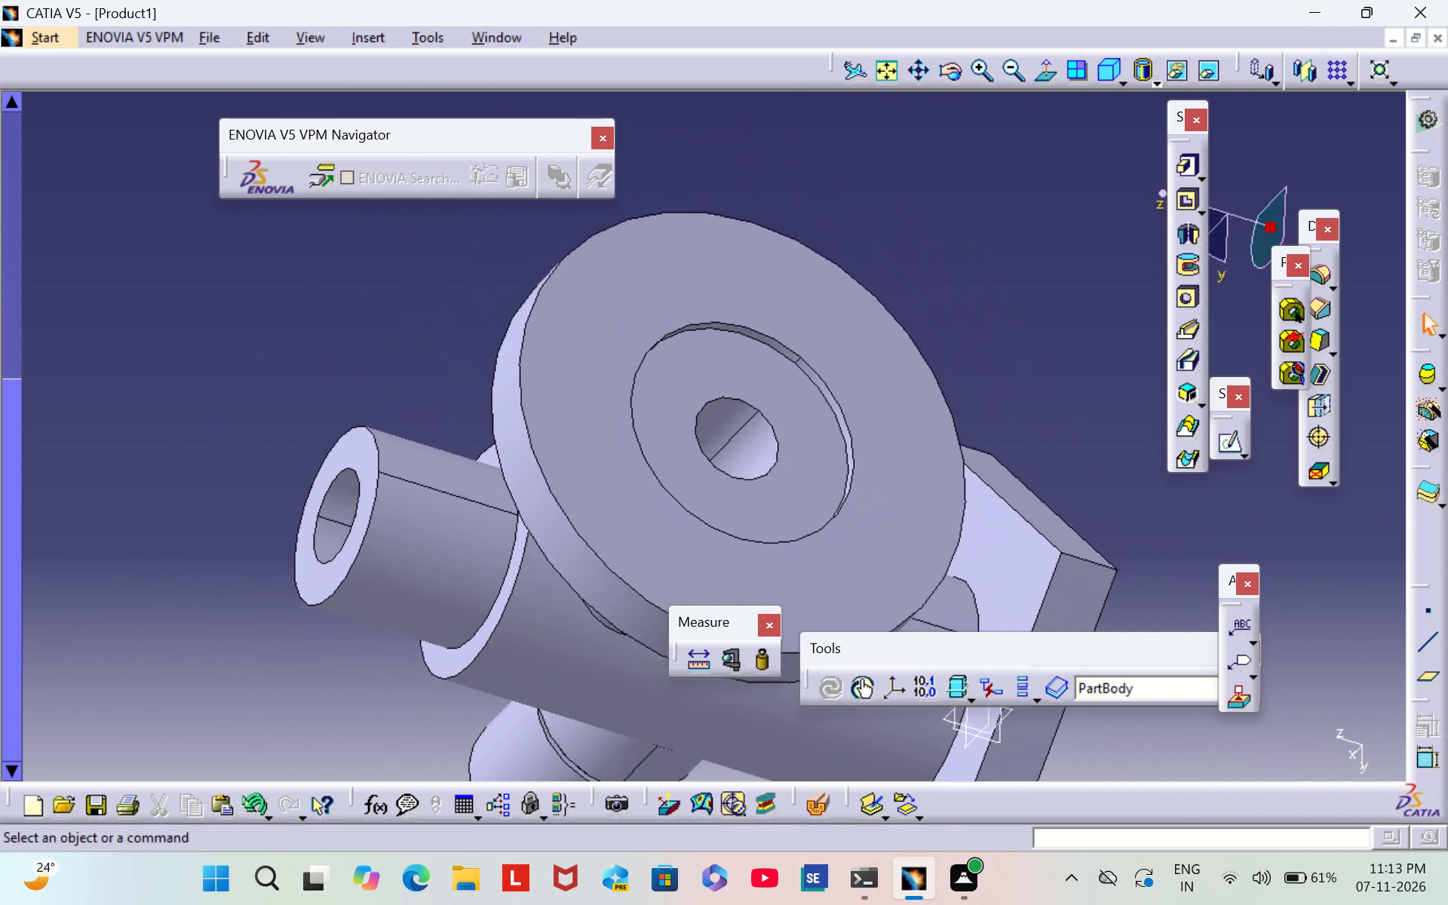
pyautogui.moveTo(287, 382); pyautogui.dragTo(545, 283, button='middle')
pyautogui.scroll(-1, 287, 380)
pyautogui.moveTo(289, 379); pyautogui.dragTo(545, 283, button='right')
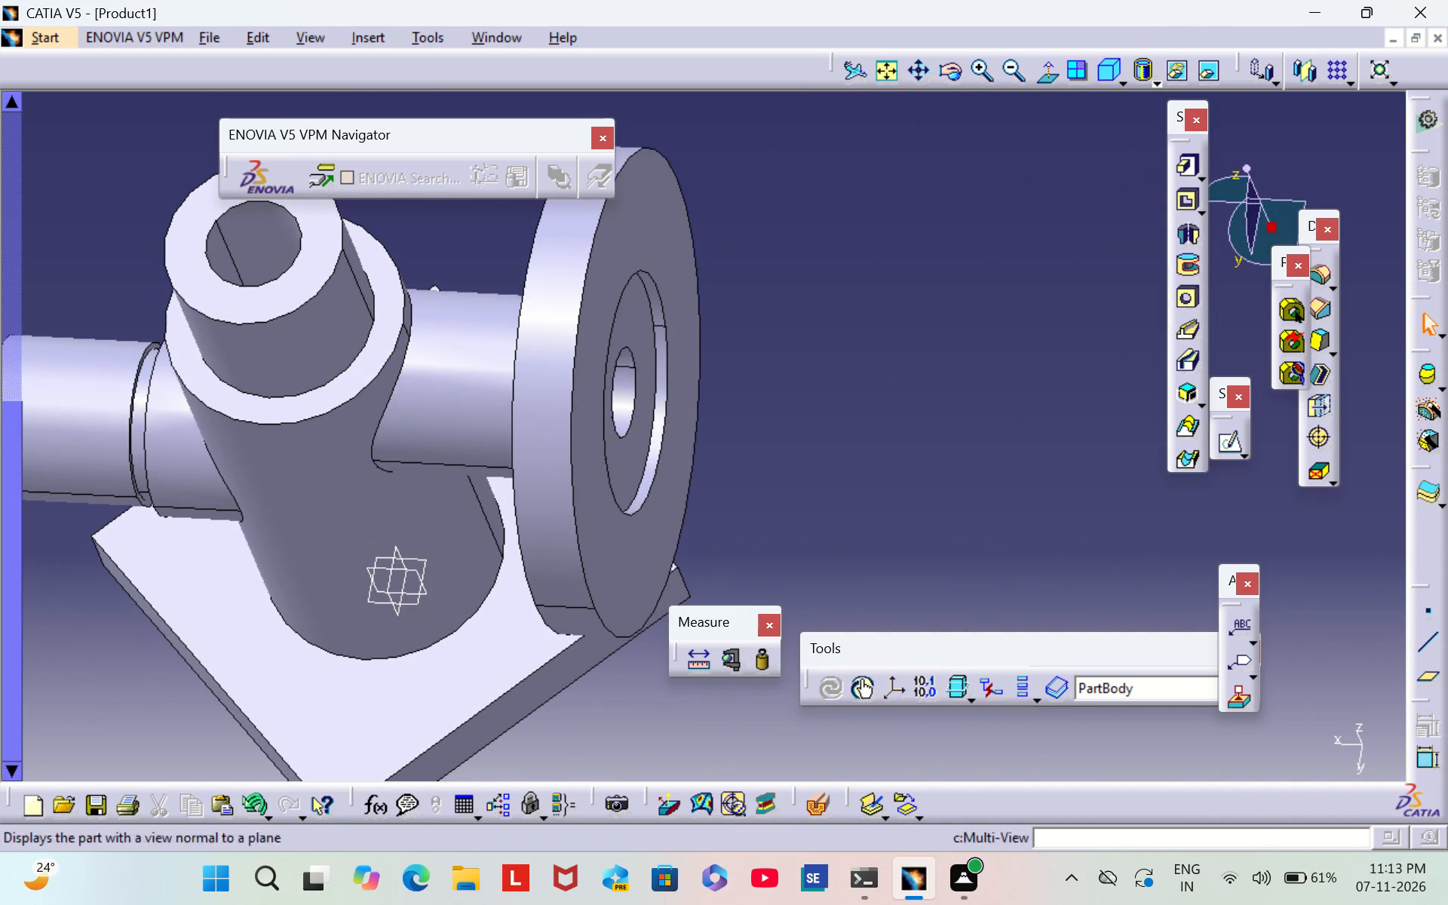
pyautogui.click(1000, 70)
pyautogui.moveTo(860, 310); pyautogui.dragTo(1038, 337, button='middle')
pyautogui.scroll(-1, 860, 310)
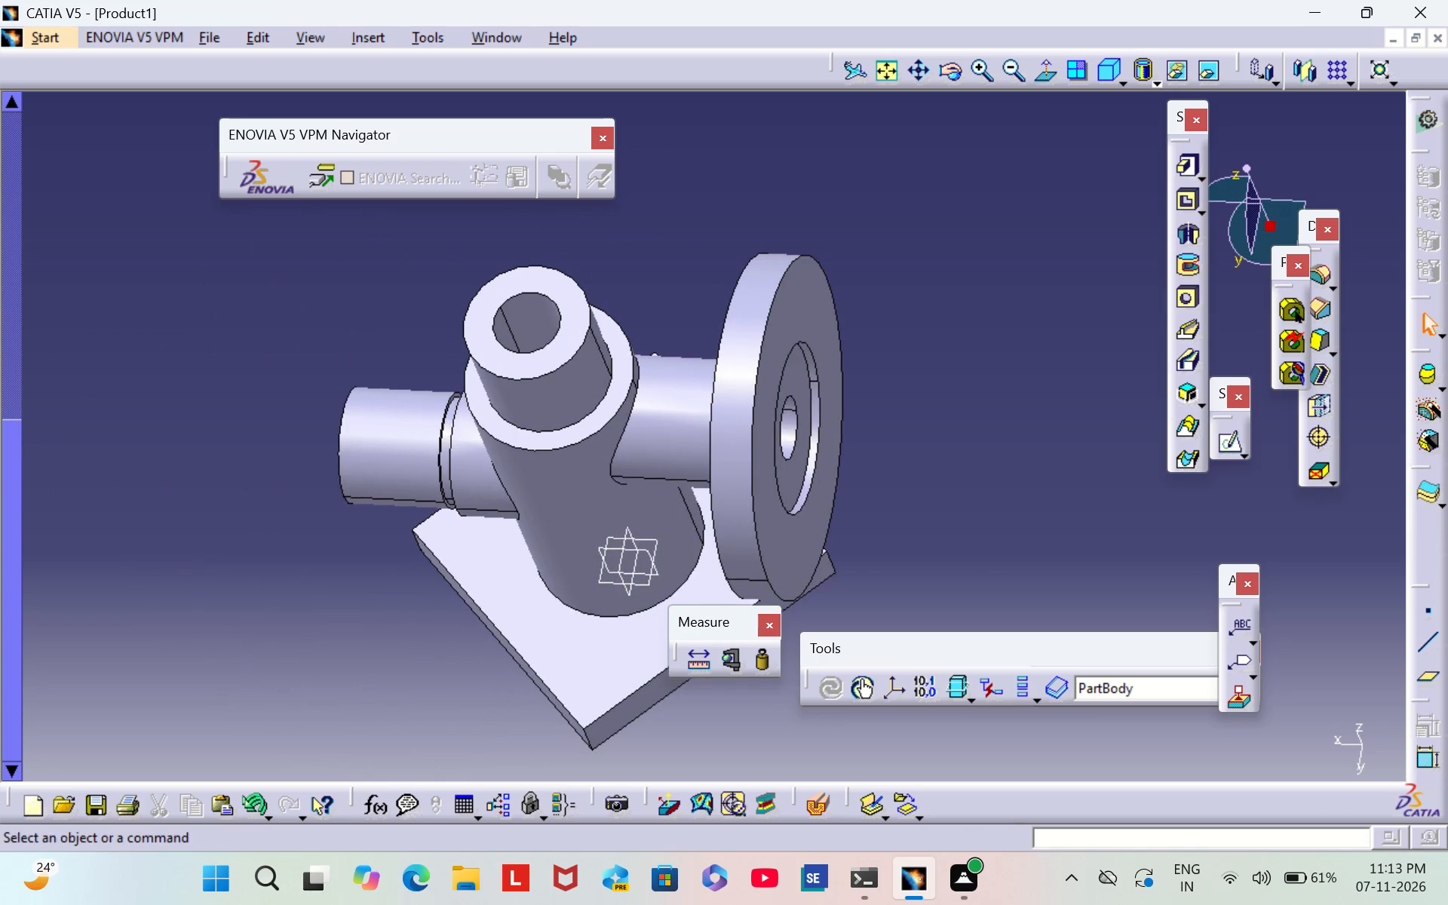
pyautogui.moveTo(963, 348); pyautogui.dragTo(910, 318, button='middle')
pyautogui.moveTo(959, 340); pyautogui.dragTo(910, 318, button='right')
pyautogui.middleClick(910, 318)
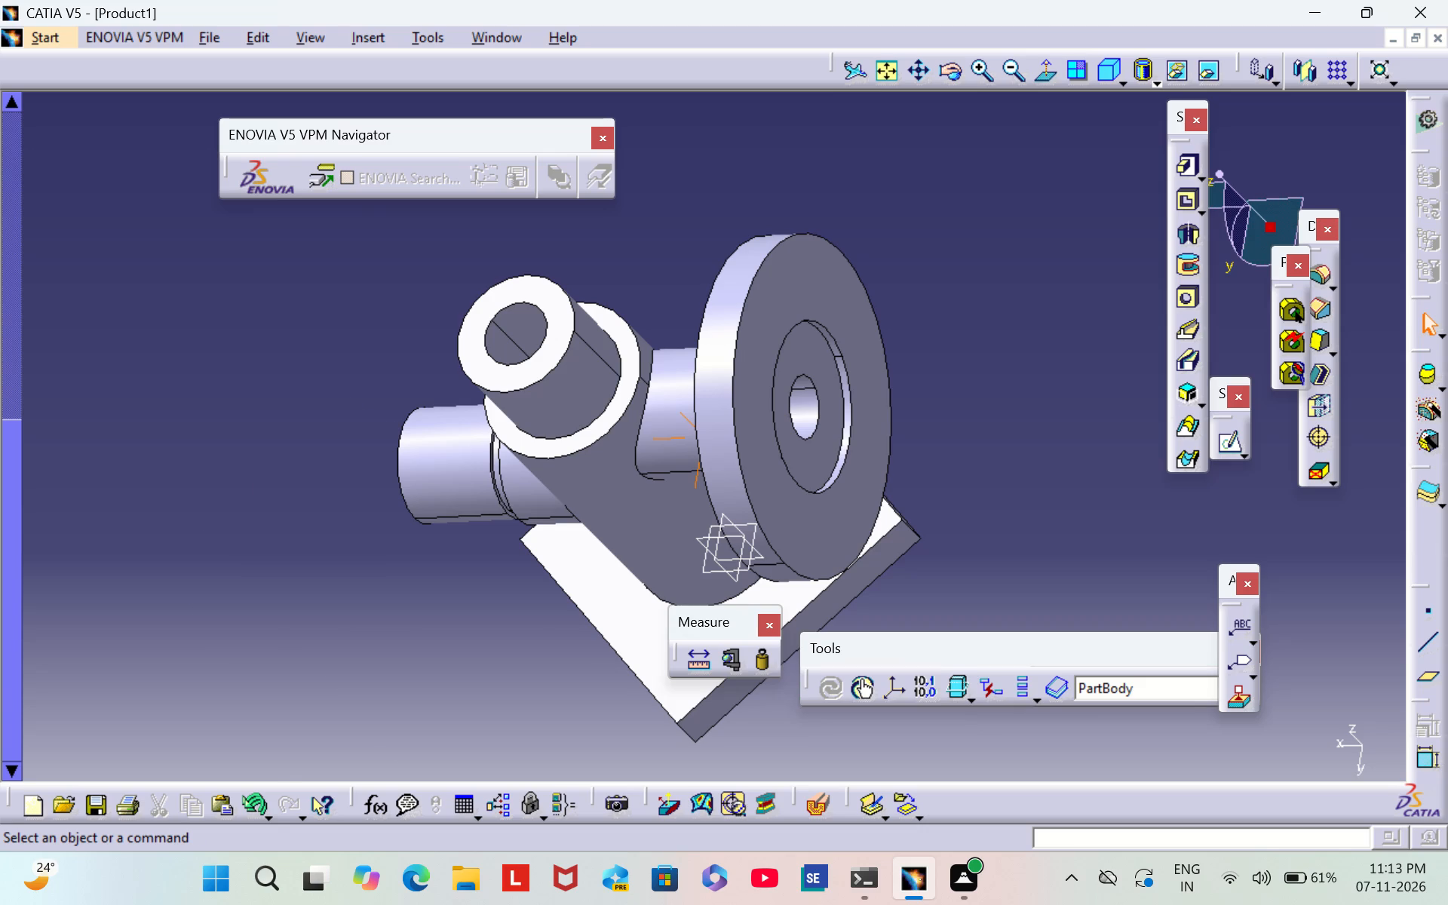
# Start a simple blind hole on the end face of the small stepped side boss, with 15 mm diameter and 55 mm depth.
pyautogui.moveTo(151, 705); pyautogui.dragTo(344, 651, button='middle')
pyautogui.scroll(-1, 318, 651)
pyautogui.moveTo(318, 651); pyautogui.dragTo(402, 636, button='middle')
pyautogui.moveTo(320, 652); pyautogui.dragTo(402, 636, button='right')
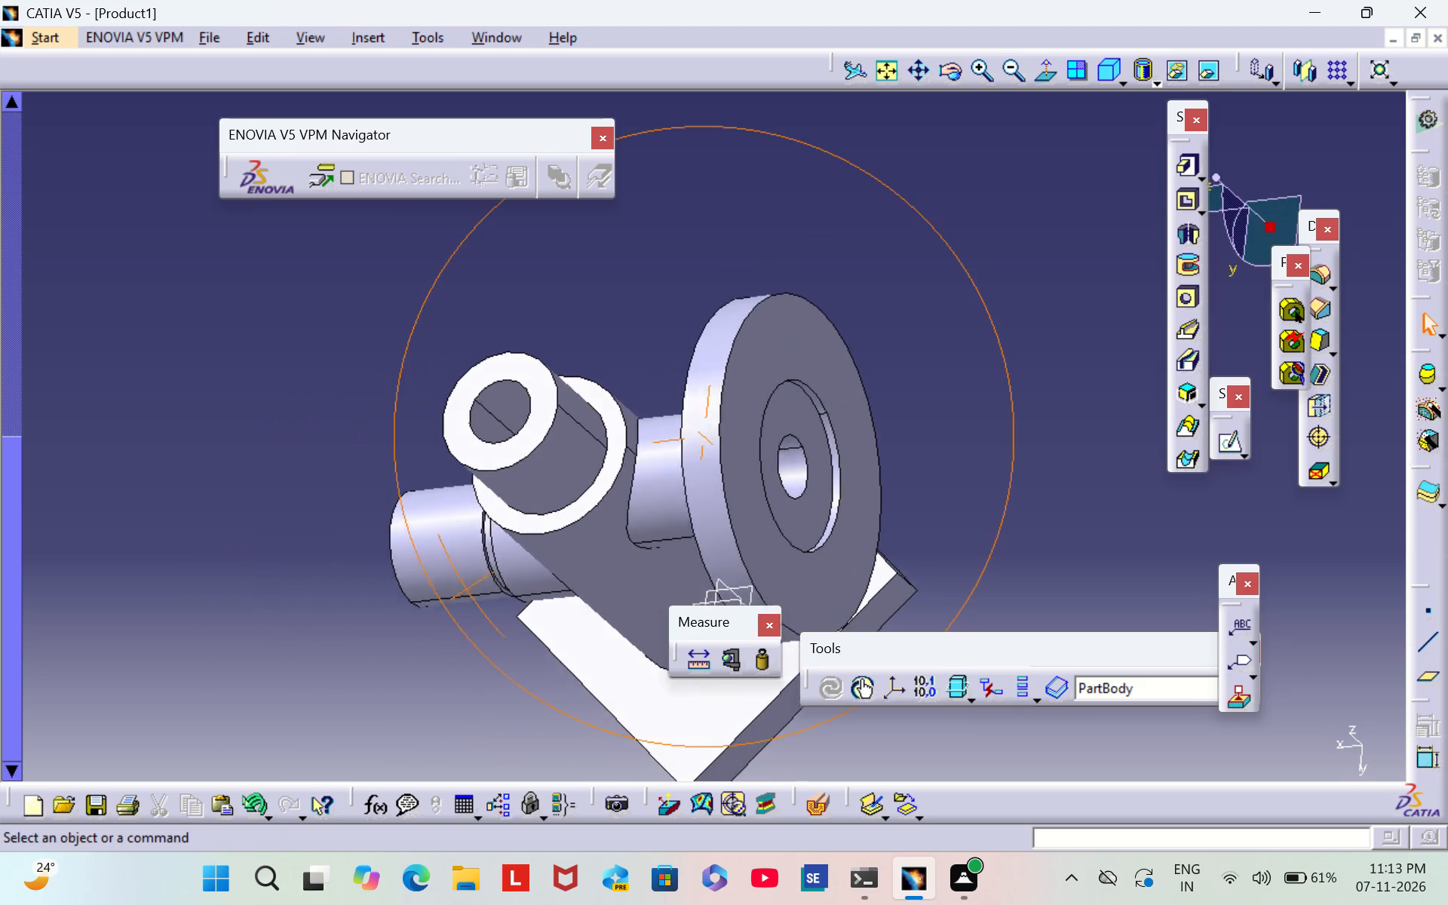
pyautogui.moveTo(402, 636); pyautogui.dragTo(663, 502, button='right')
pyautogui.moveTo(402, 636); pyautogui.dragTo(663, 502, button='middle')
pyautogui.moveTo(574, 540); pyautogui.dragTo(824, 293, button='middle')
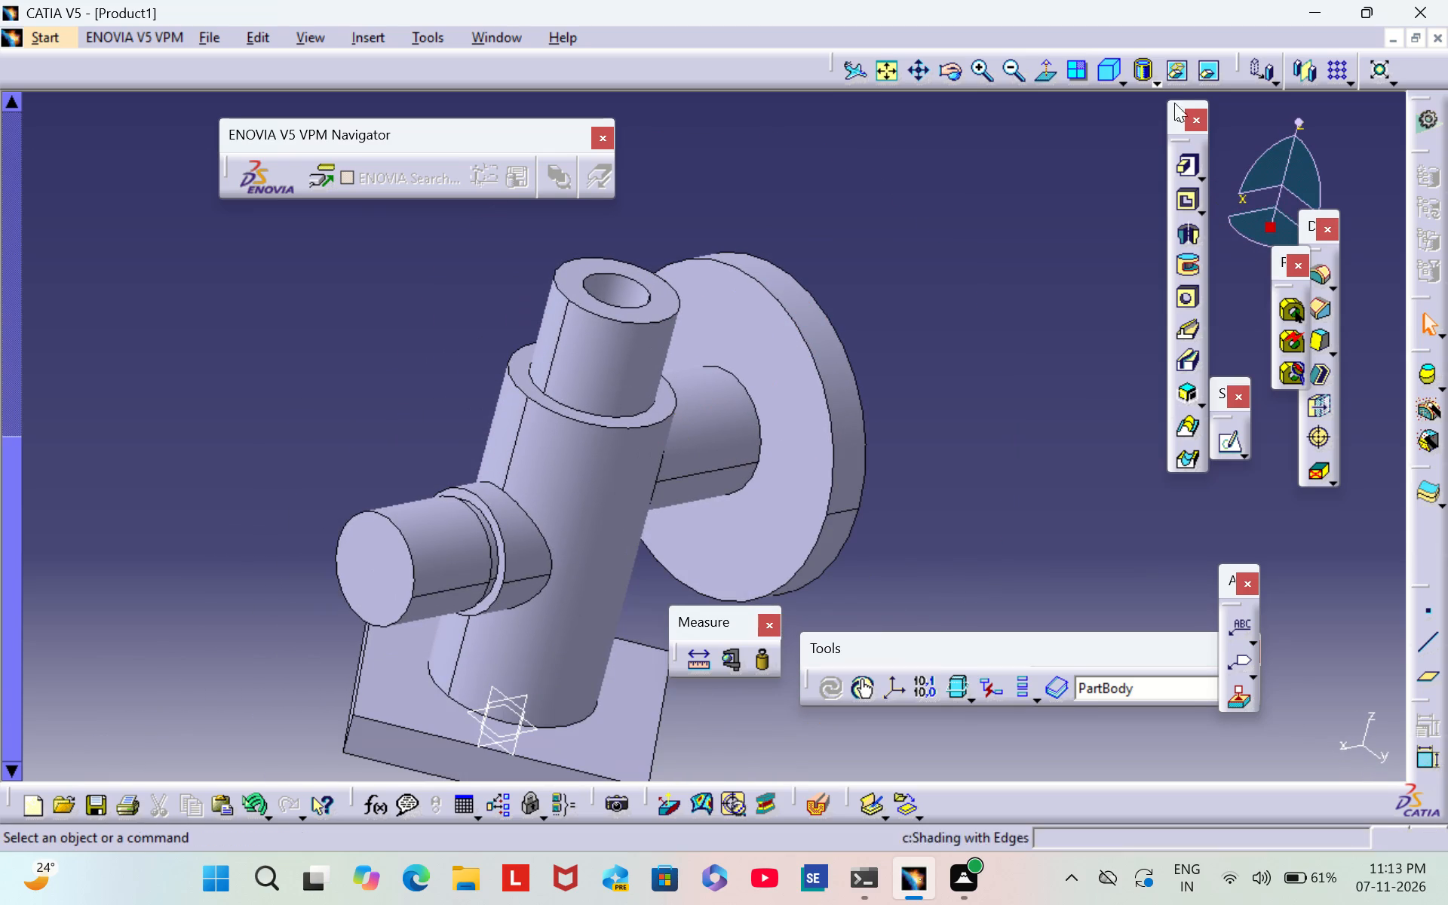
pyautogui.click(1186, 299)
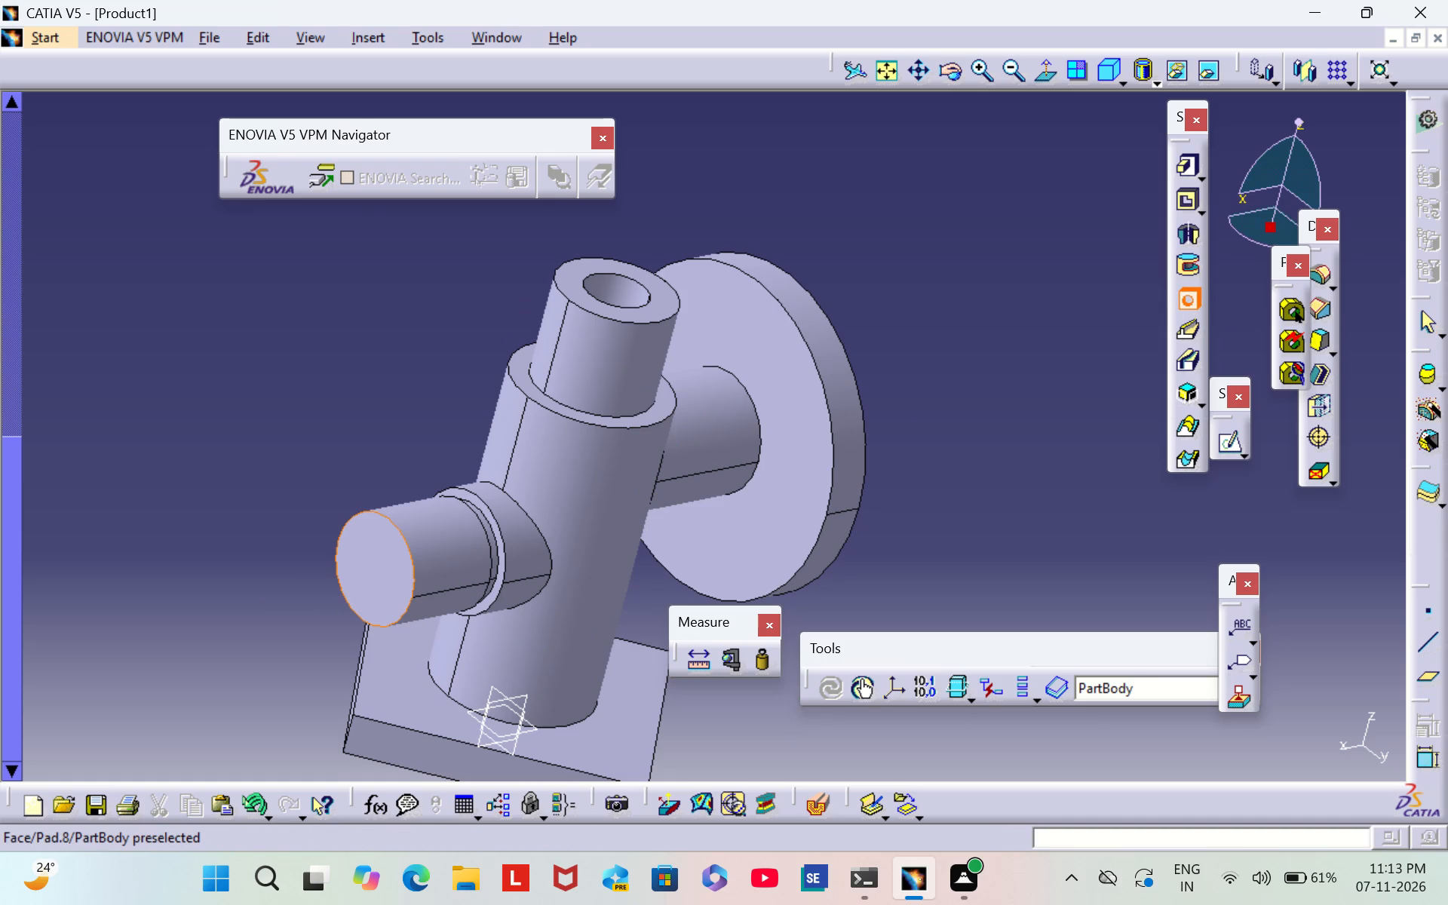
pyautogui.click(370, 570)
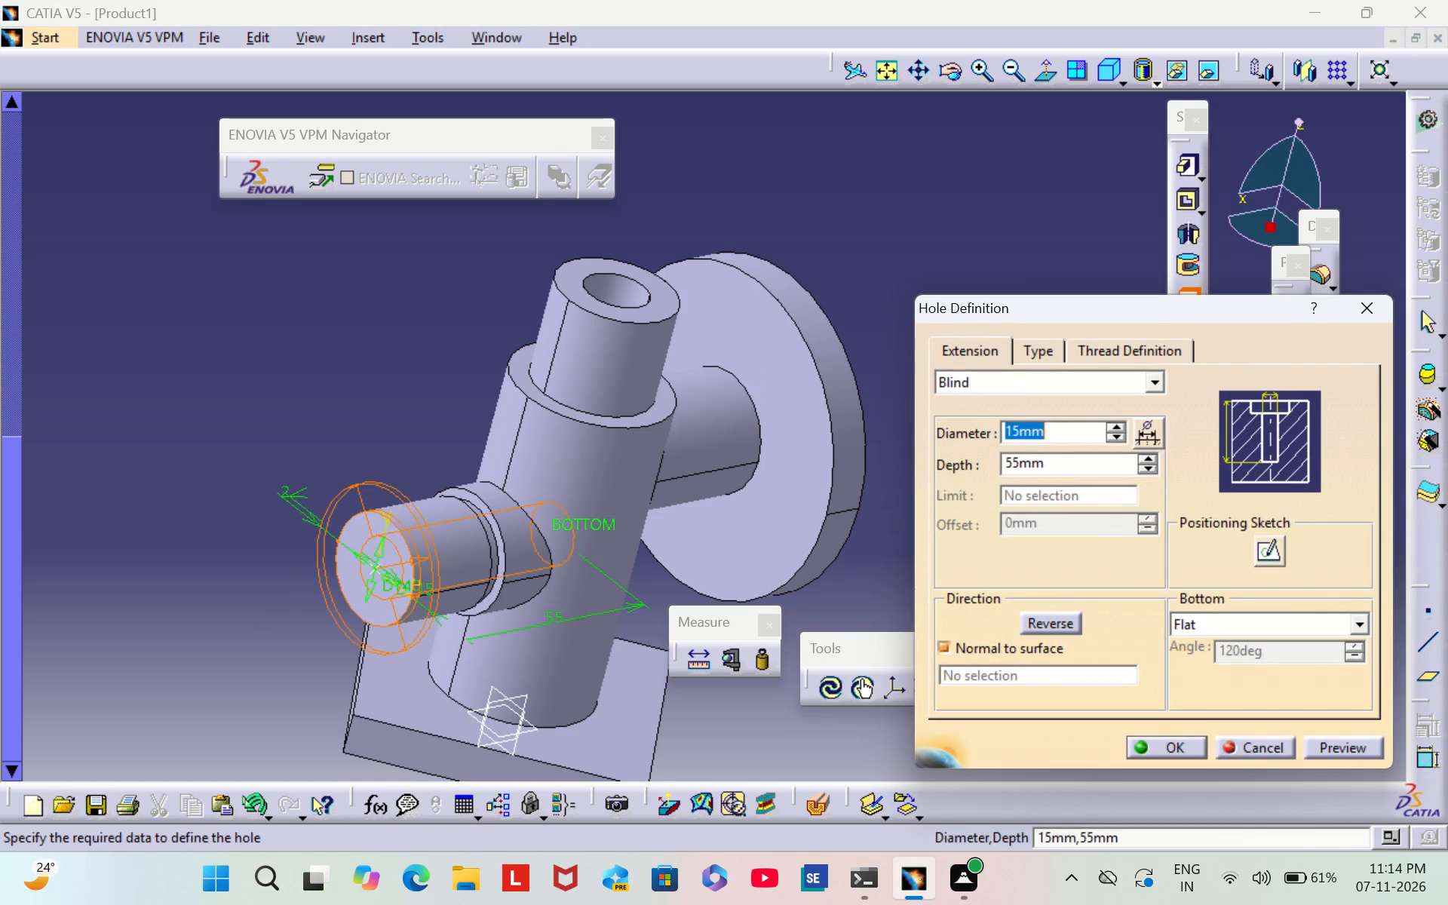
pyautogui.click(1024, 358)
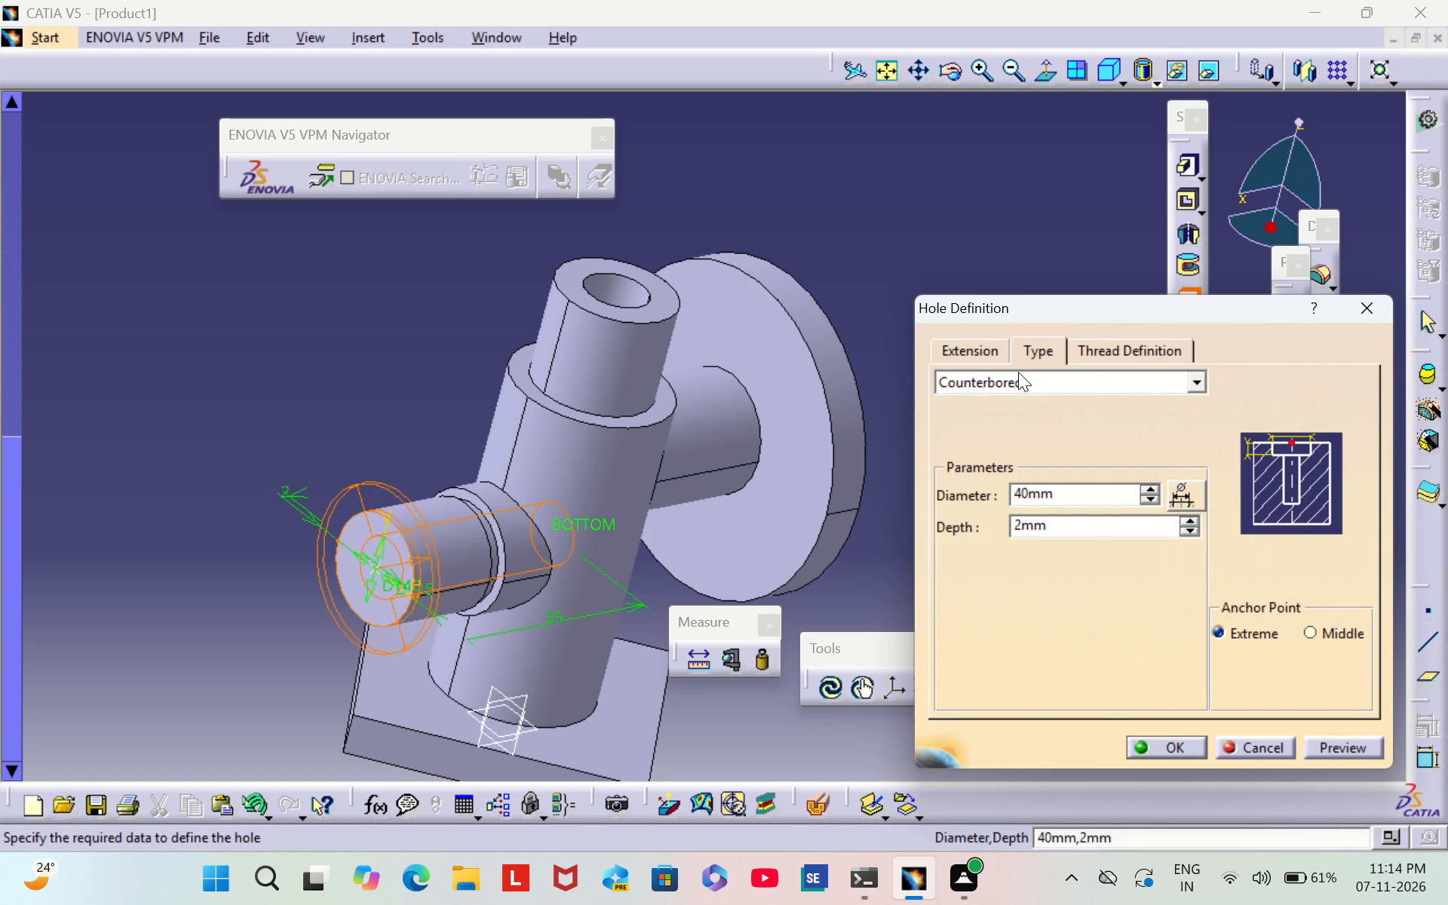
pyautogui.click(1018, 372)
pyautogui.click(1011, 402)
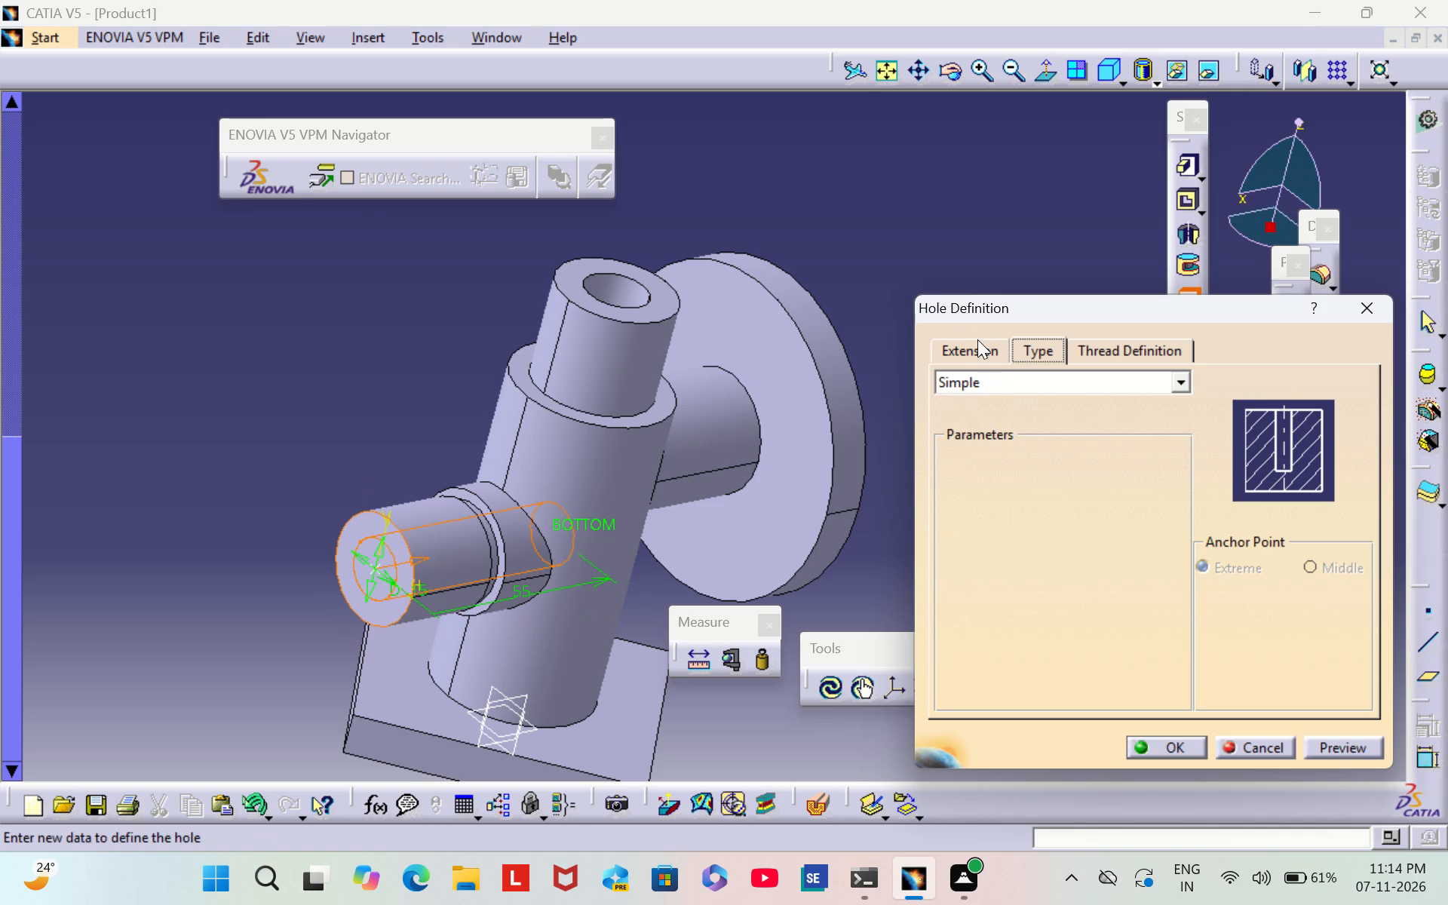
pyautogui.click(958, 355)
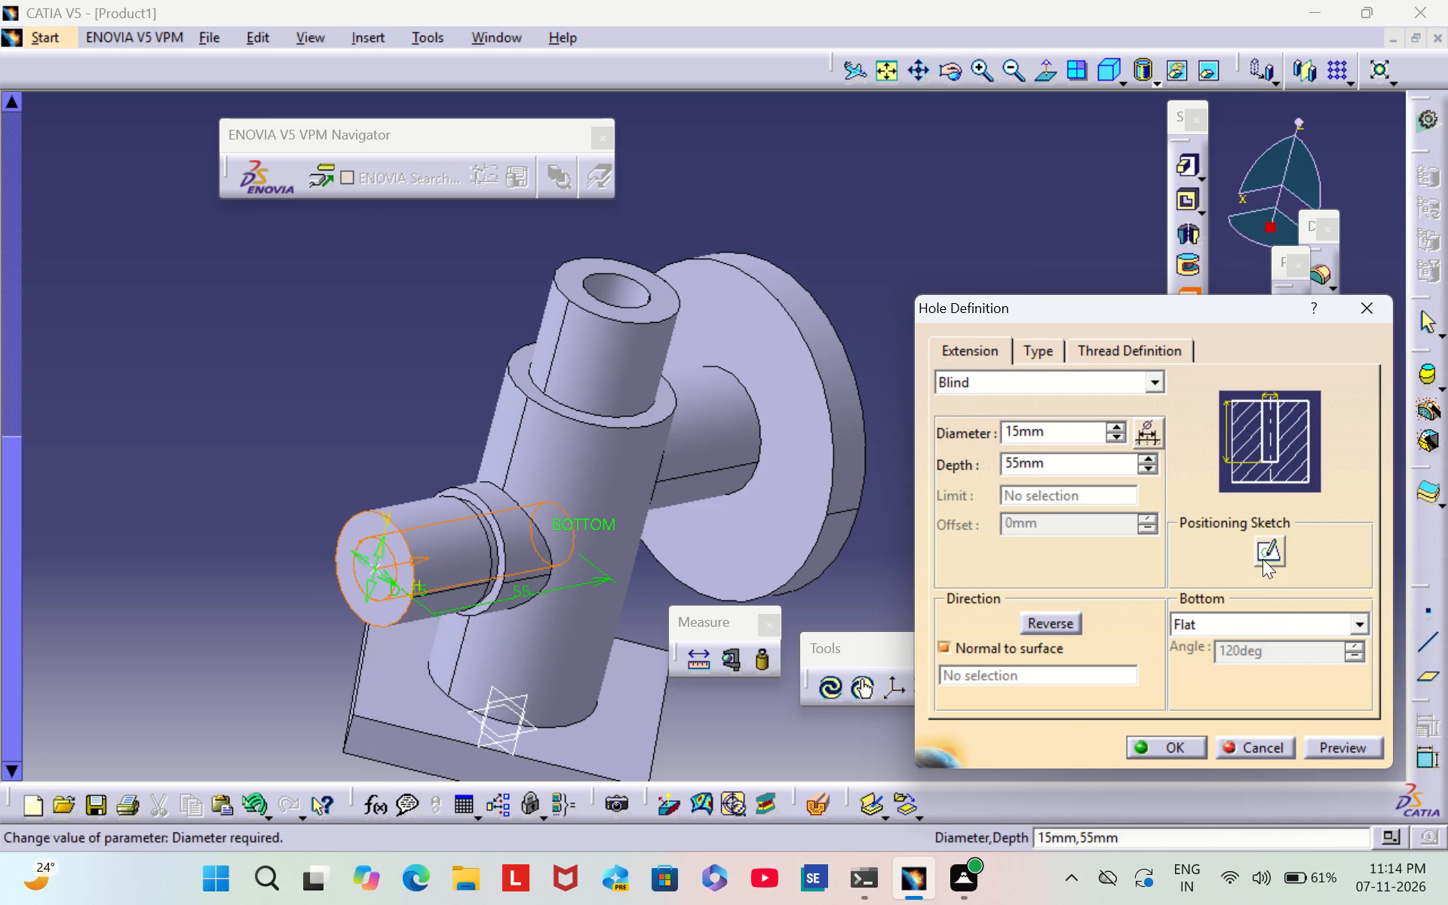
# Constrain the hole's centre point concentric with the side boss's circular edge in the positioning sketch, exit the sketch, and create the hole.
pyautogui.click(1262, 557)
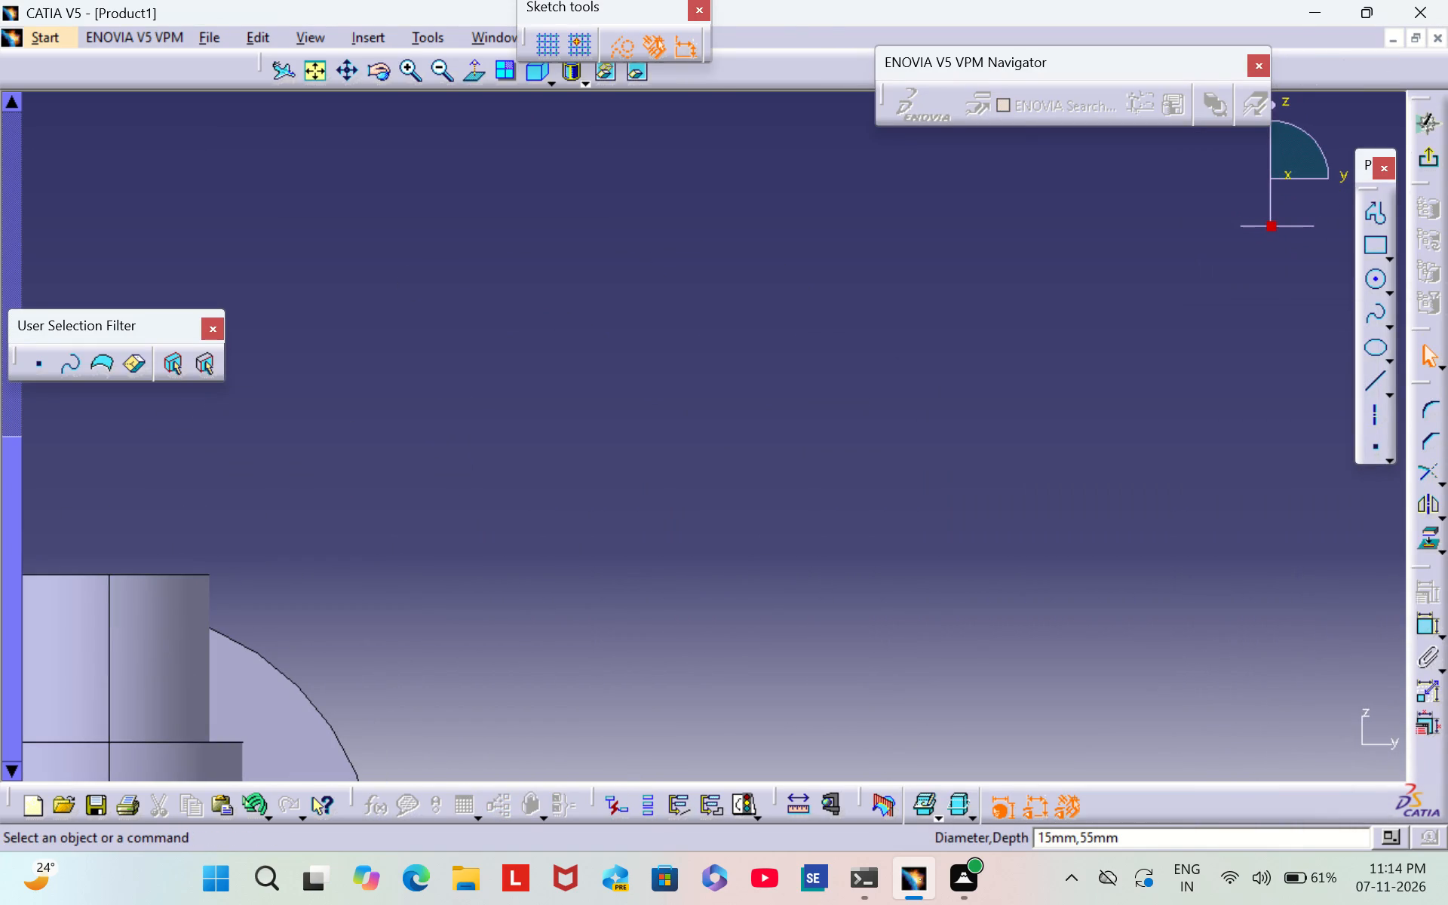
pyautogui.click(318, 78)
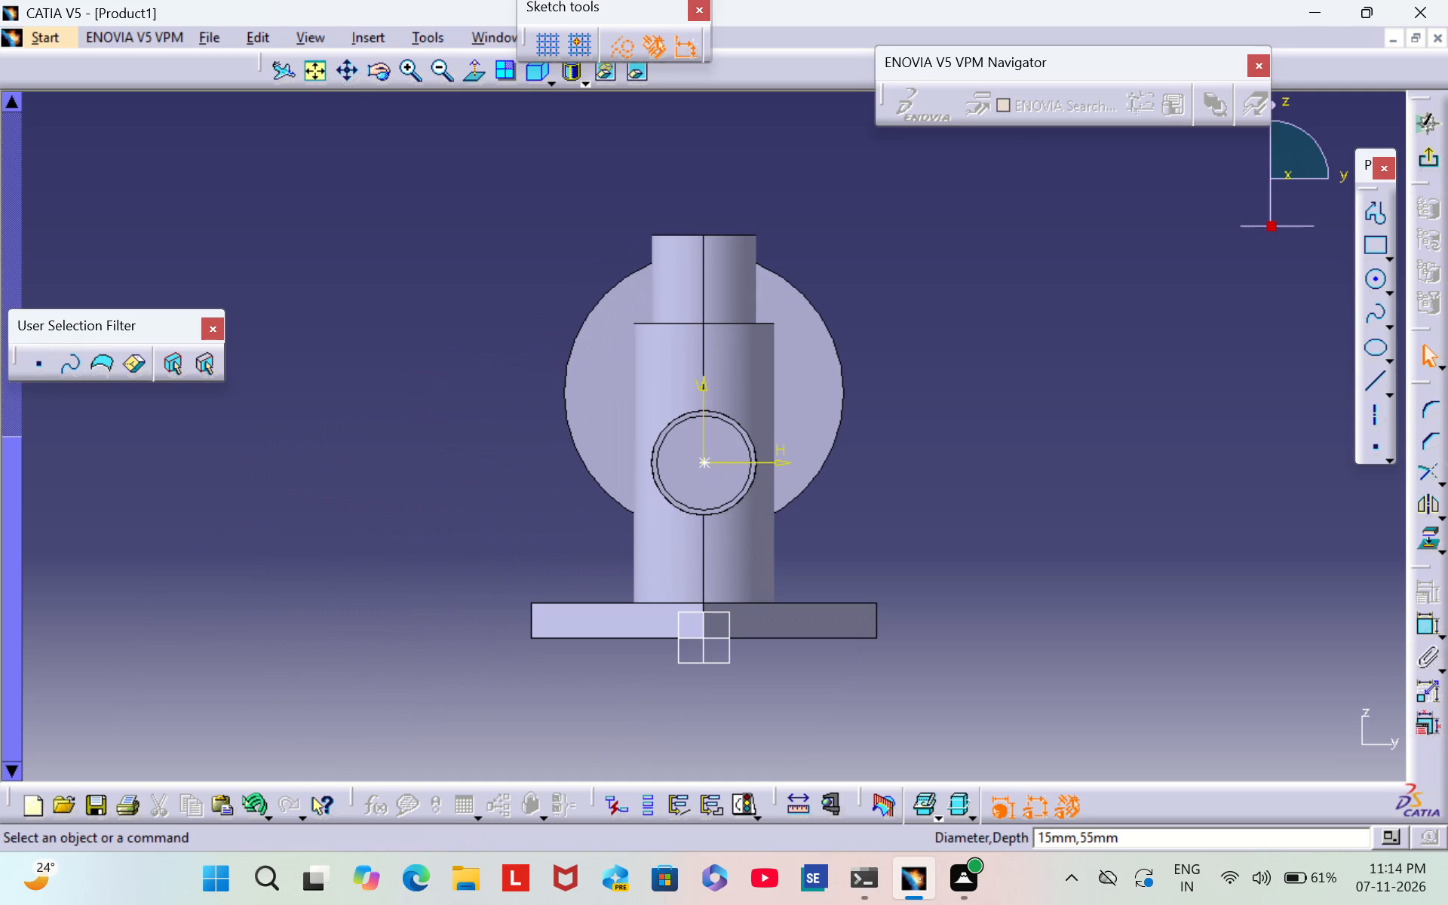
pyautogui.doubleClick(409, 78)
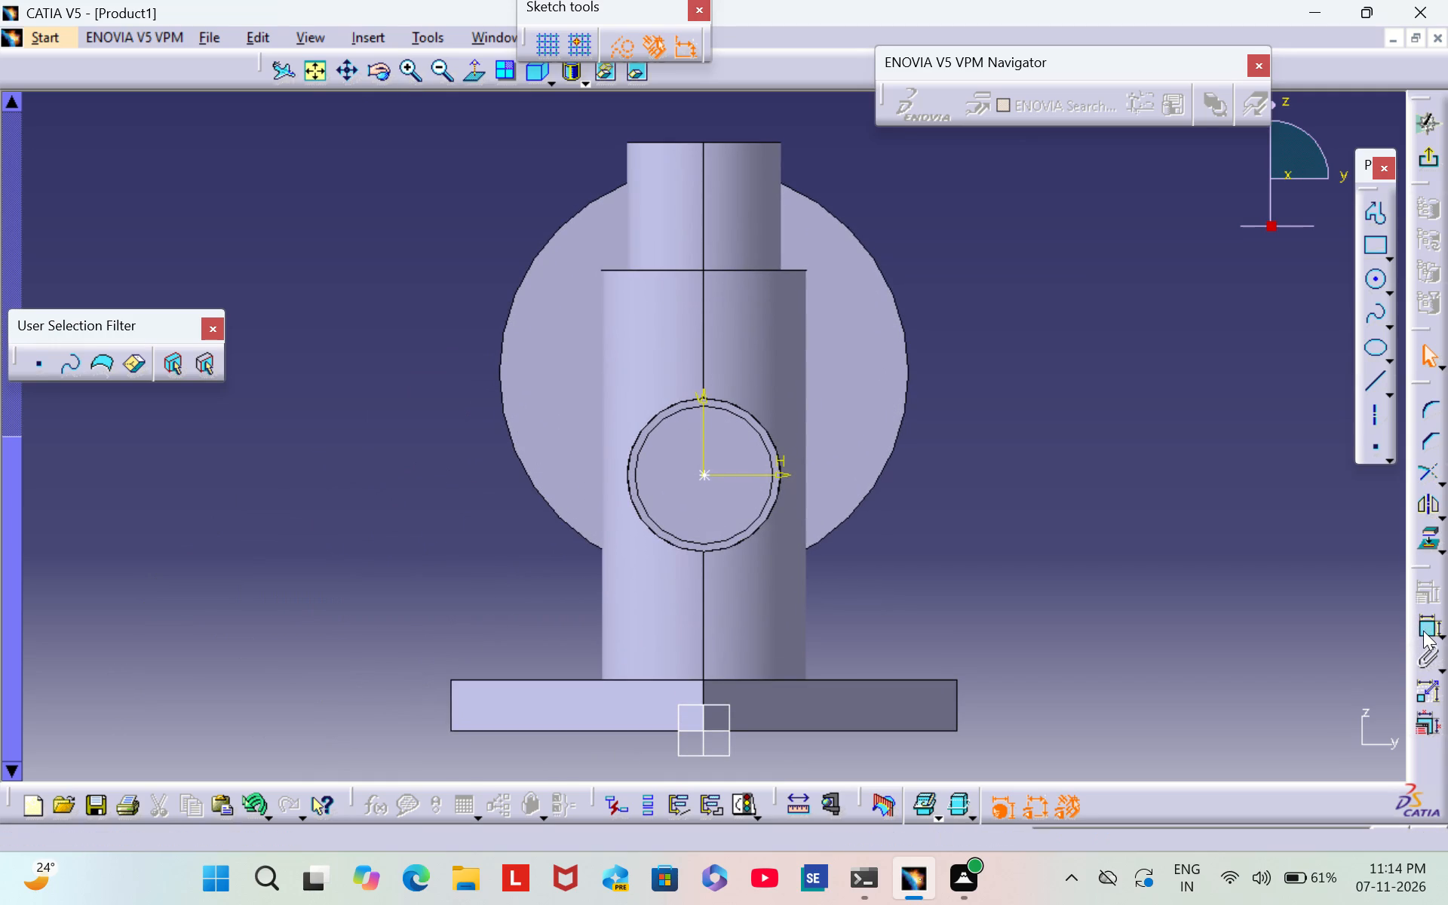
pyautogui.doubleClick(1423, 629)
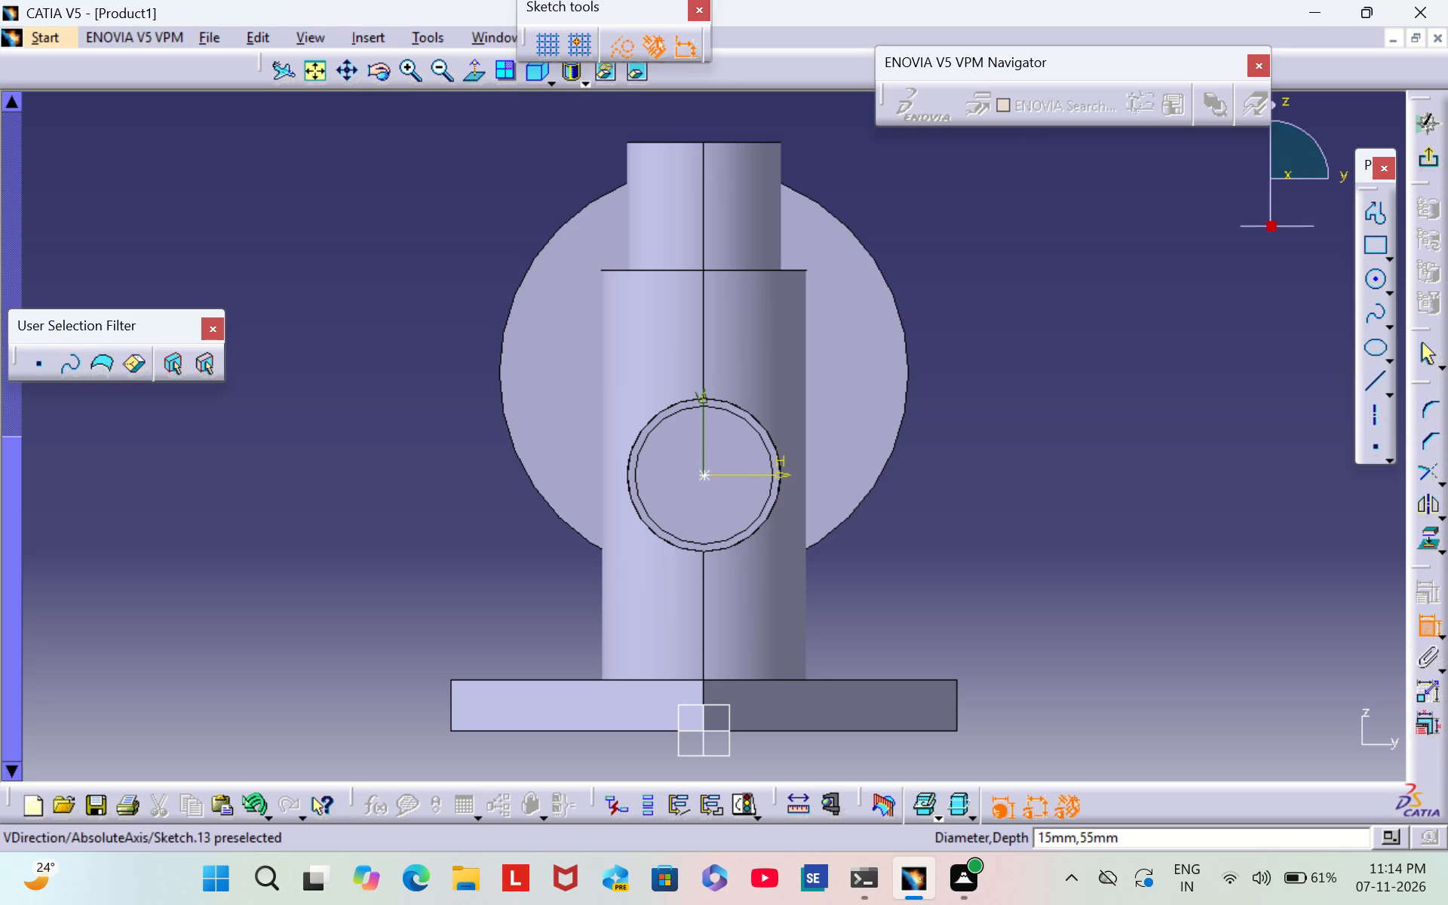
pyautogui.click(705, 474)
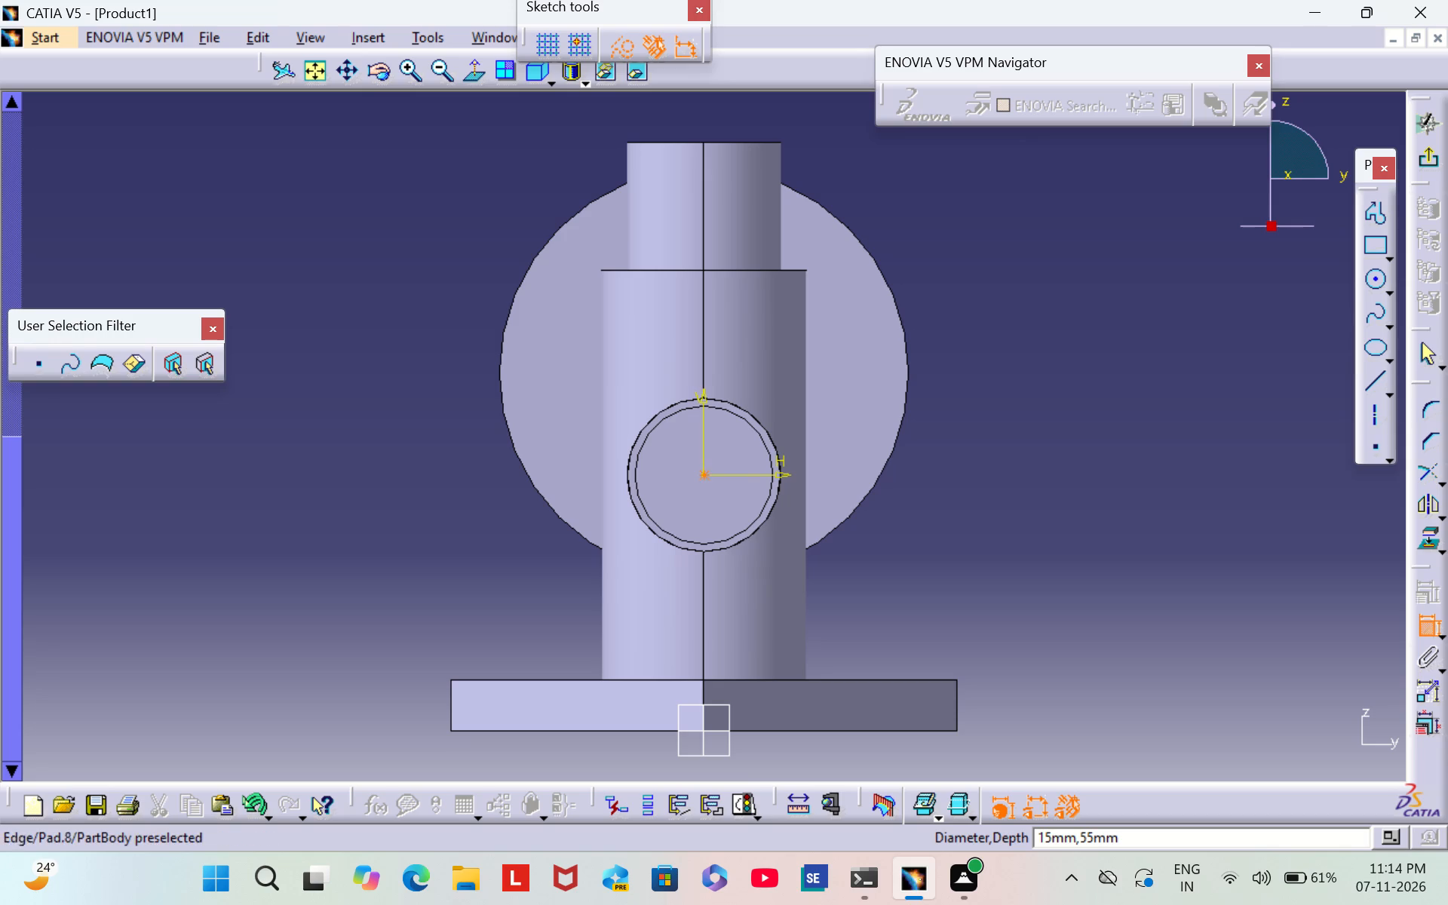
pyautogui.click(754, 429)
pyautogui.rightClick(754, 429)
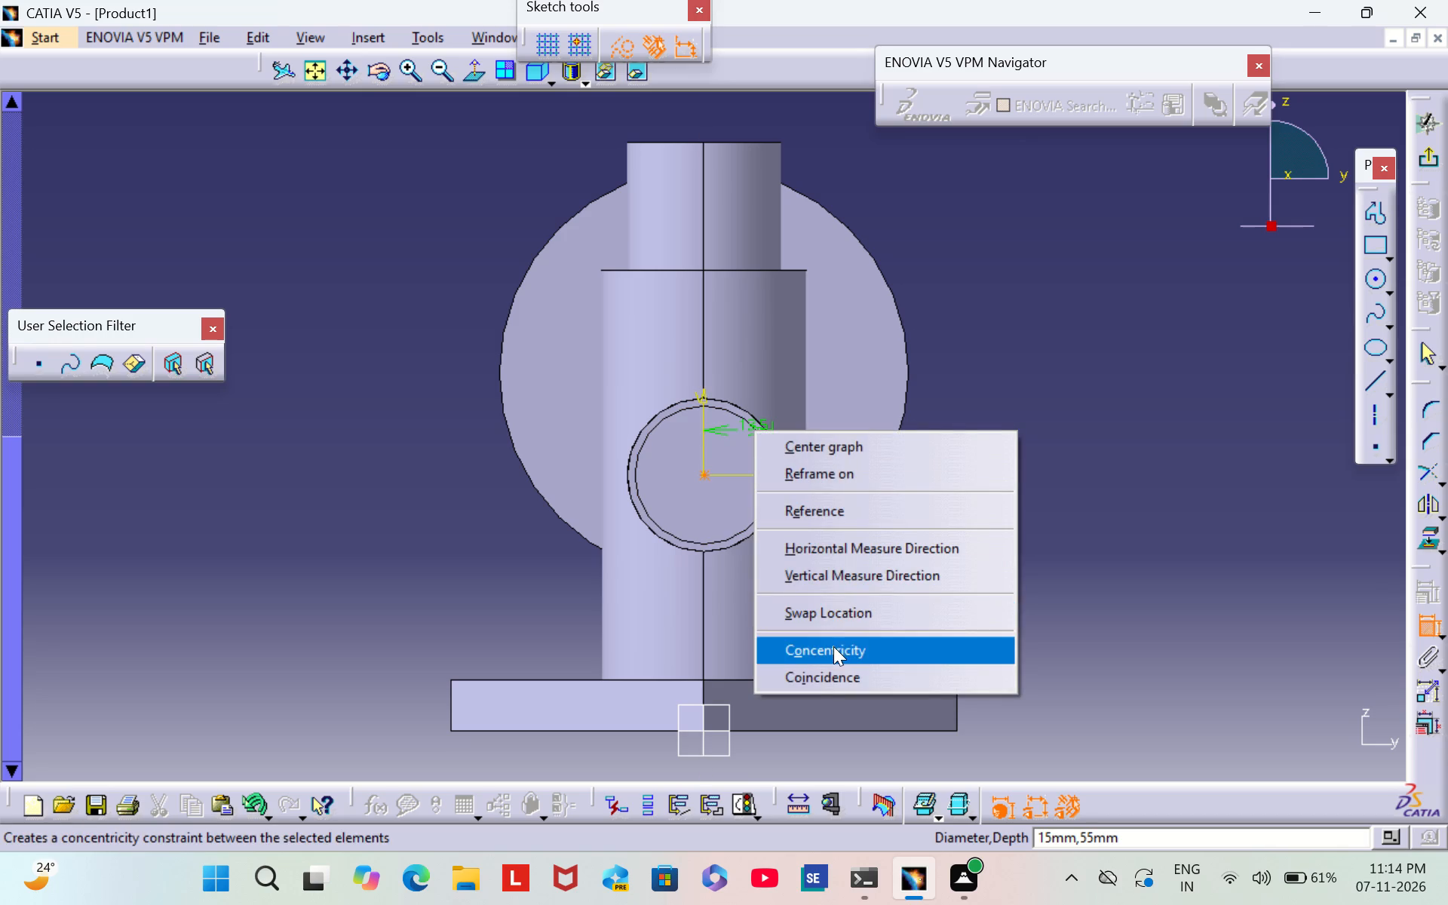
pyautogui.click(833, 646)
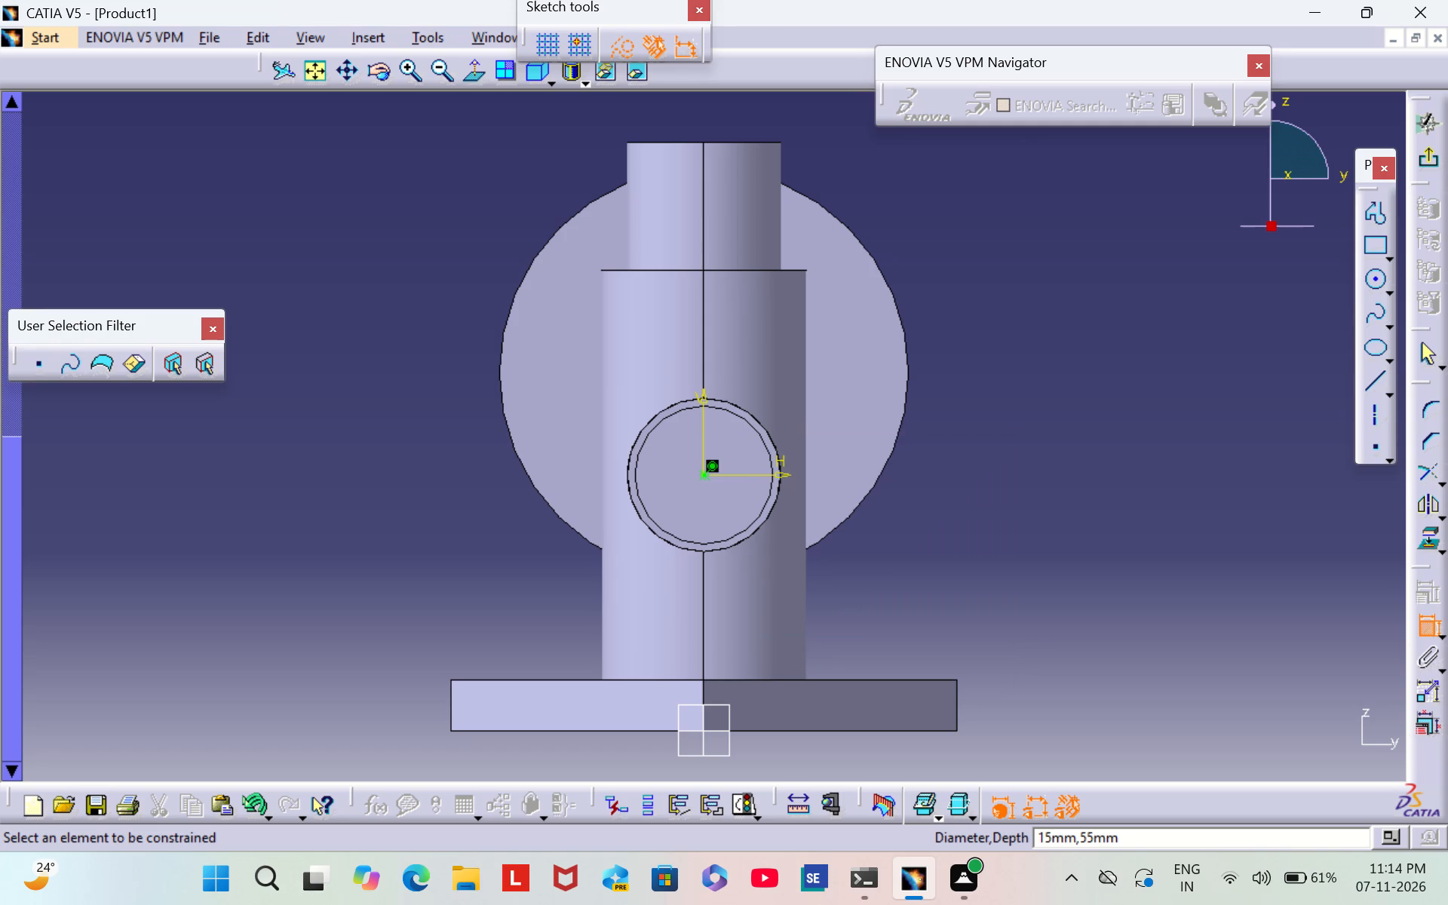
pyautogui.click(1425, 158)
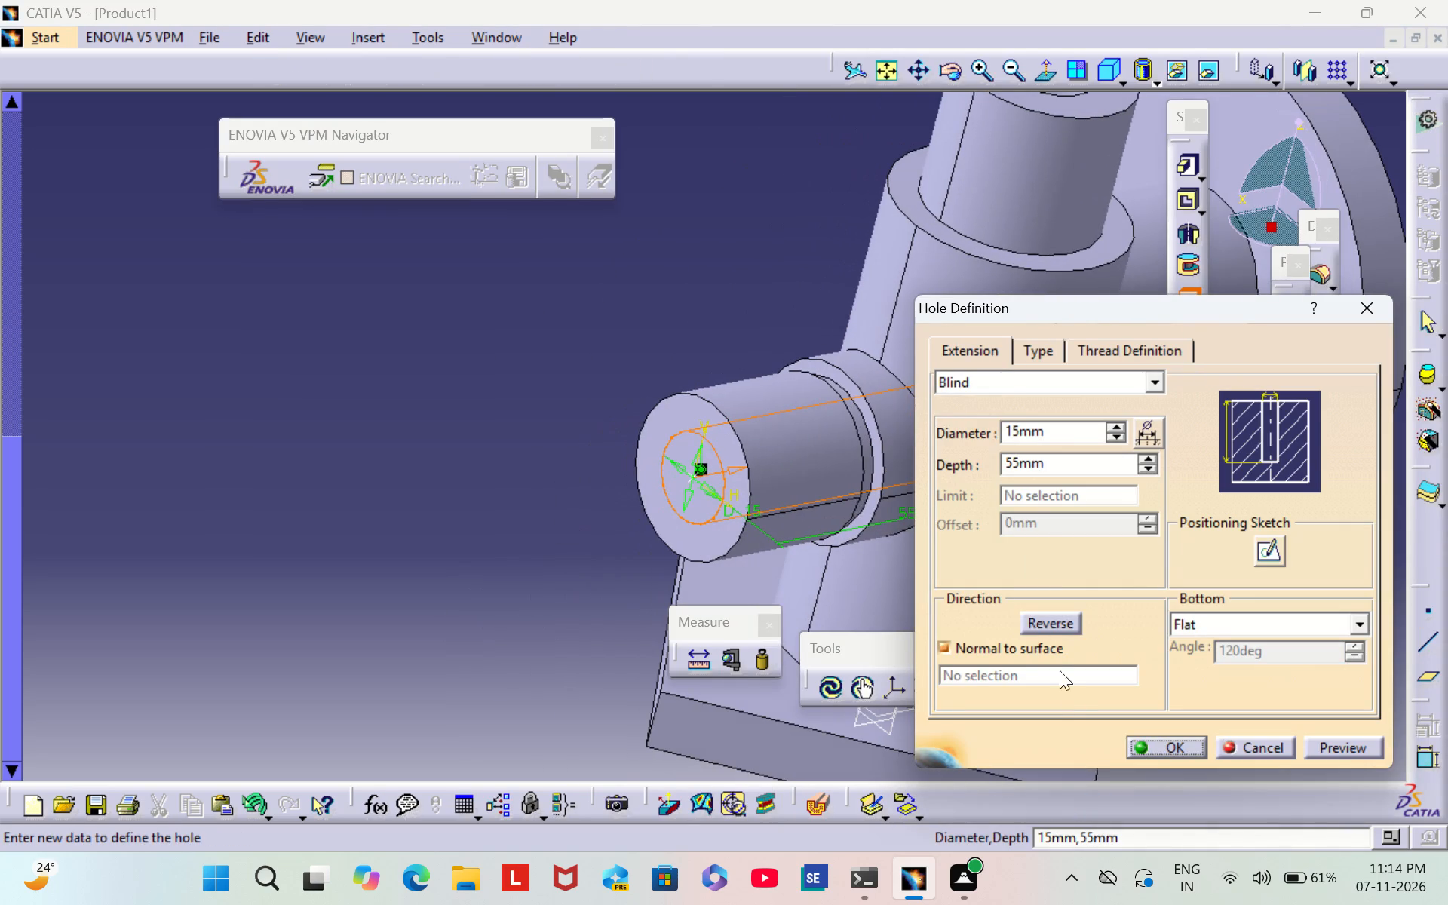
pyautogui.click(1158, 748)
pyautogui.click(451, 583)
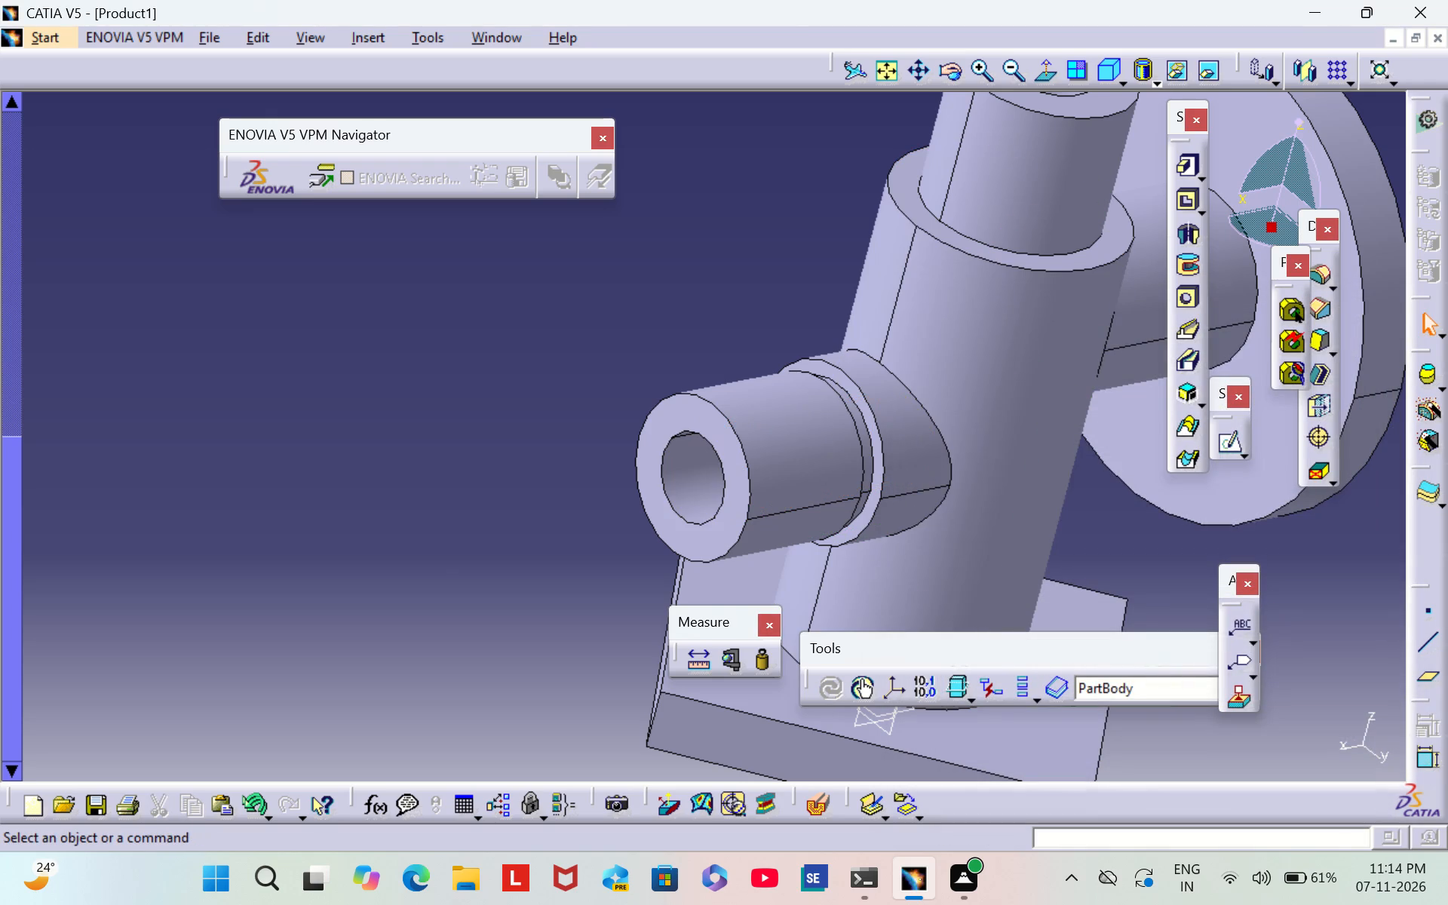
# Examine the side boss hole, the column bore and the counterbored flange hole from several angles.
pyautogui.scroll(-1, 524, 501)
pyautogui.moveTo(524, 501); pyautogui.dragTo(413, 499, button='middle')
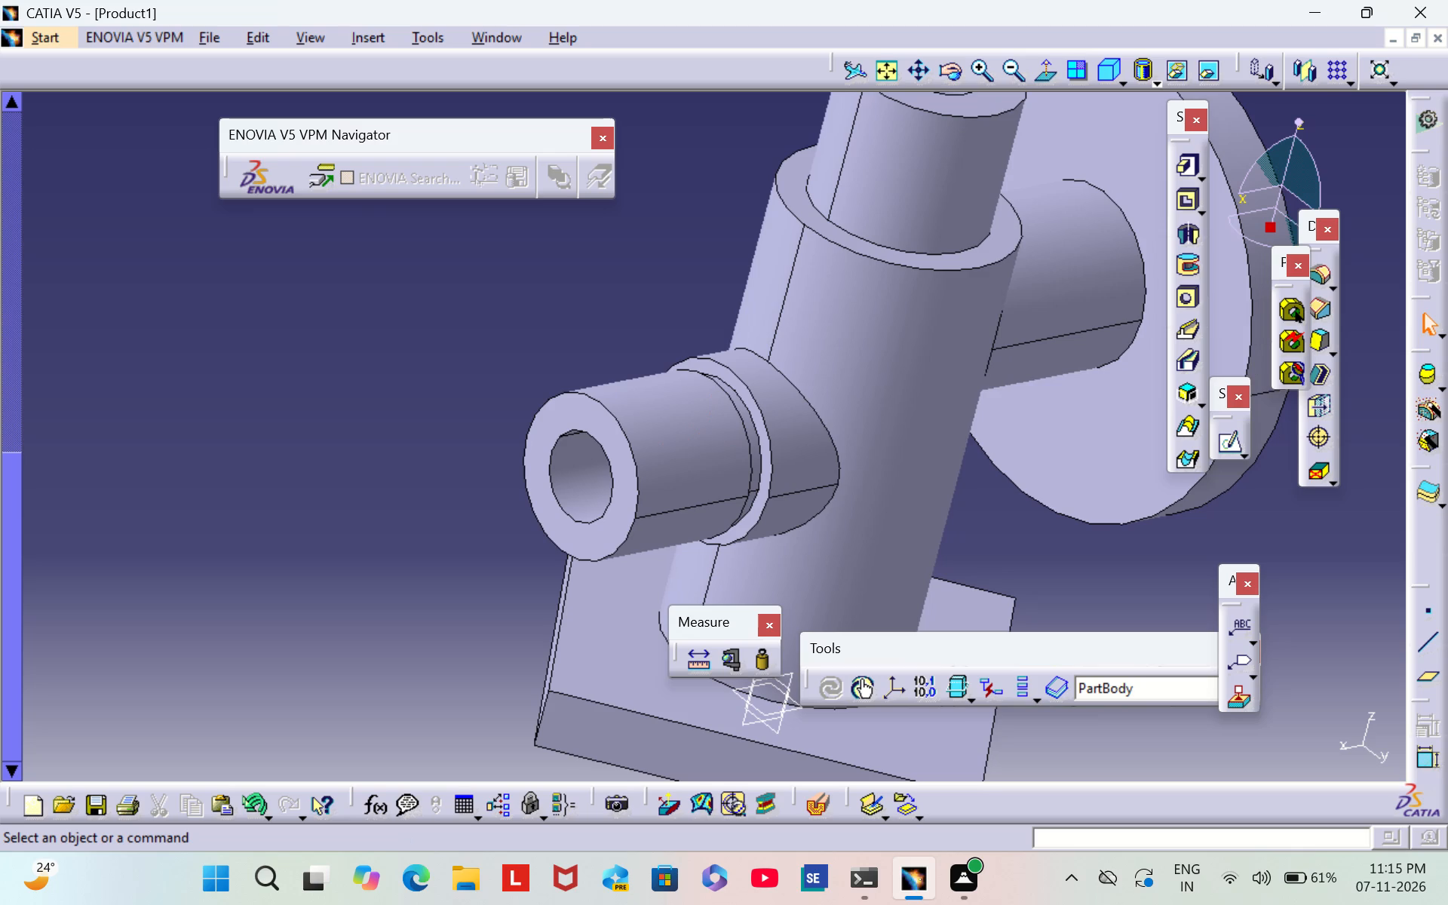
pyautogui.moveTo(691, 333); pyautogui.dragTo(446, 376, button='middle')
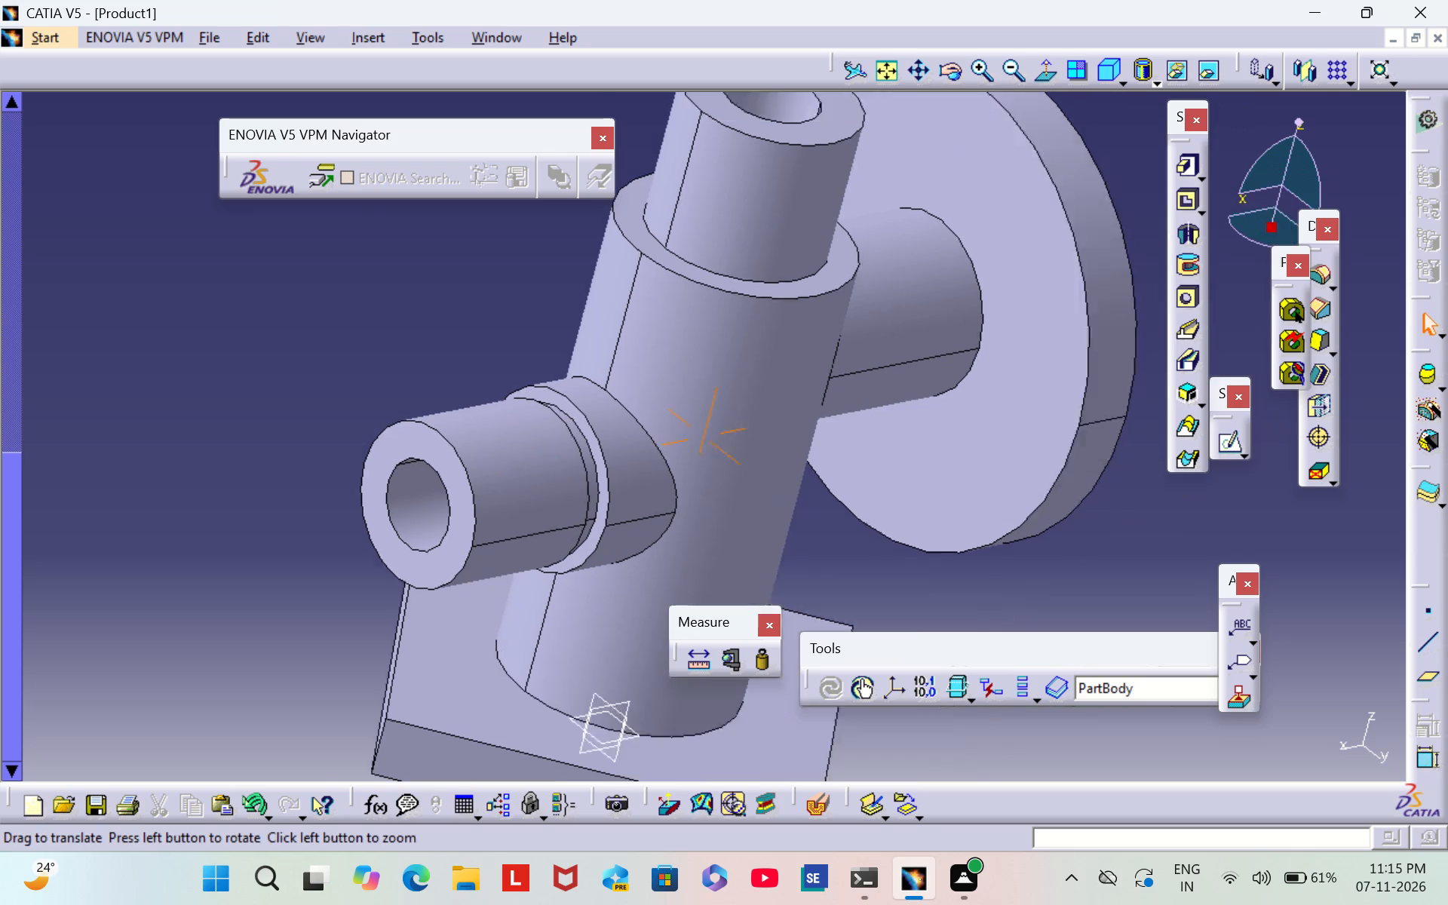
pyautogui.moveTo(446, 376); pyautogui.dragTo(679, 397, button='middle')
pyautogui.scroll(-1, 1029, 606)
pyautogui.moveTo(1029, 606); pyautogui.dragTo(802, 597, button='middle')
pyautogui.scroll(1, 801, 597)
pyautogui.moveTo(1126, 427); pyautogui.dragTo(784, 501, button='middle')
pyautogui.moveTo(1129, 426); pyautogui.dragTo(784, 501, button='right')
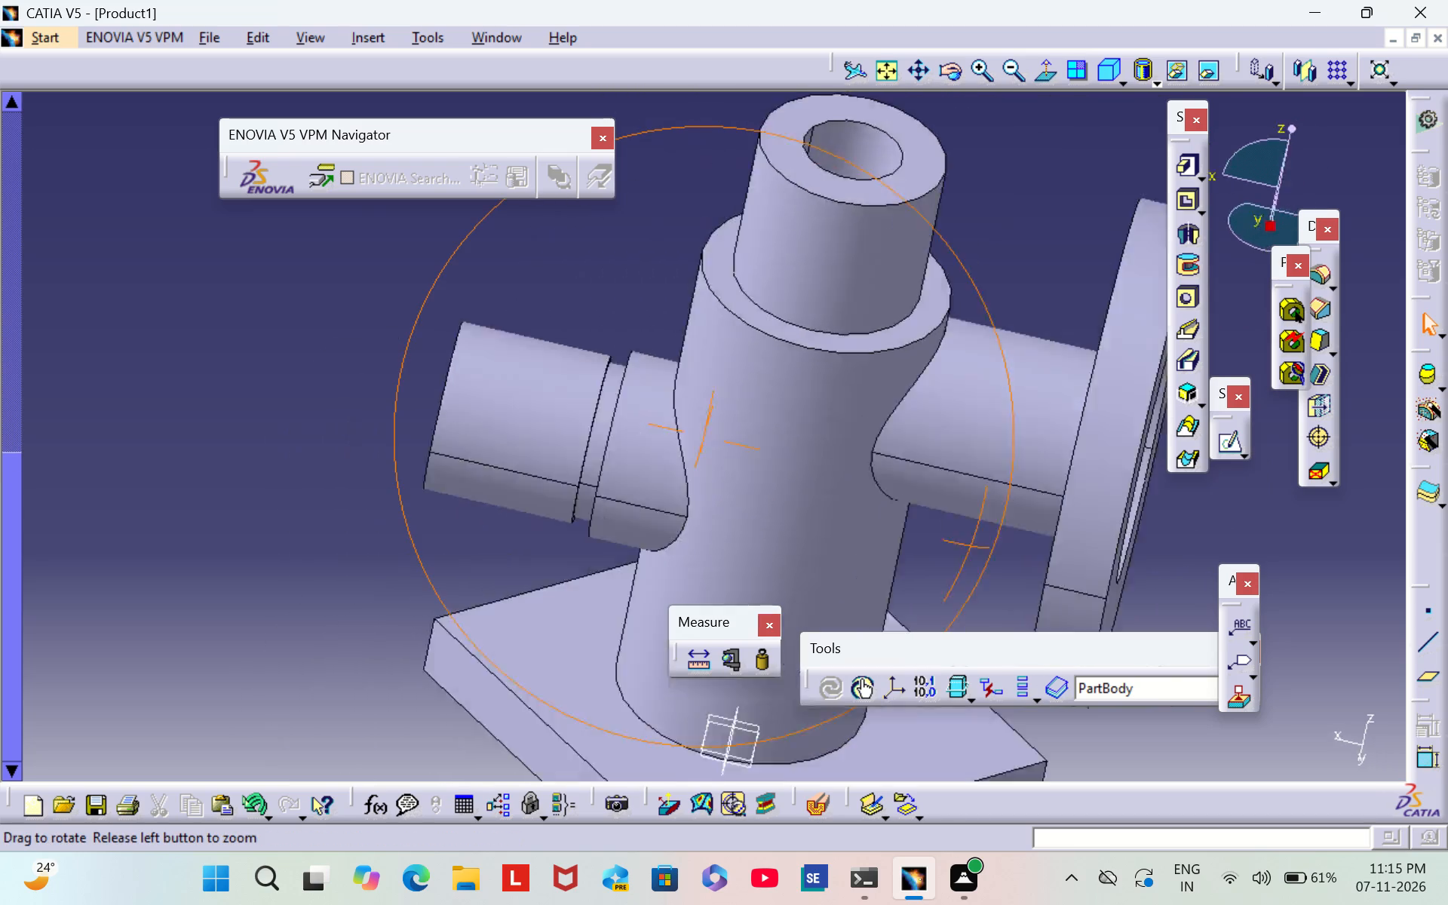
pyautogui.moveTo(784, 501); pyautogui.dragTo(497, 402, button='right')
pyautogui.moveTo(784, 501); pyautogui.dragTo(497, 402, button='middle')
pyautogui.scroll(-1, 1078, 183)
pyautogui.moveTo(1078, 183); pyautogui.dragTo(1011, 203, button='middle')
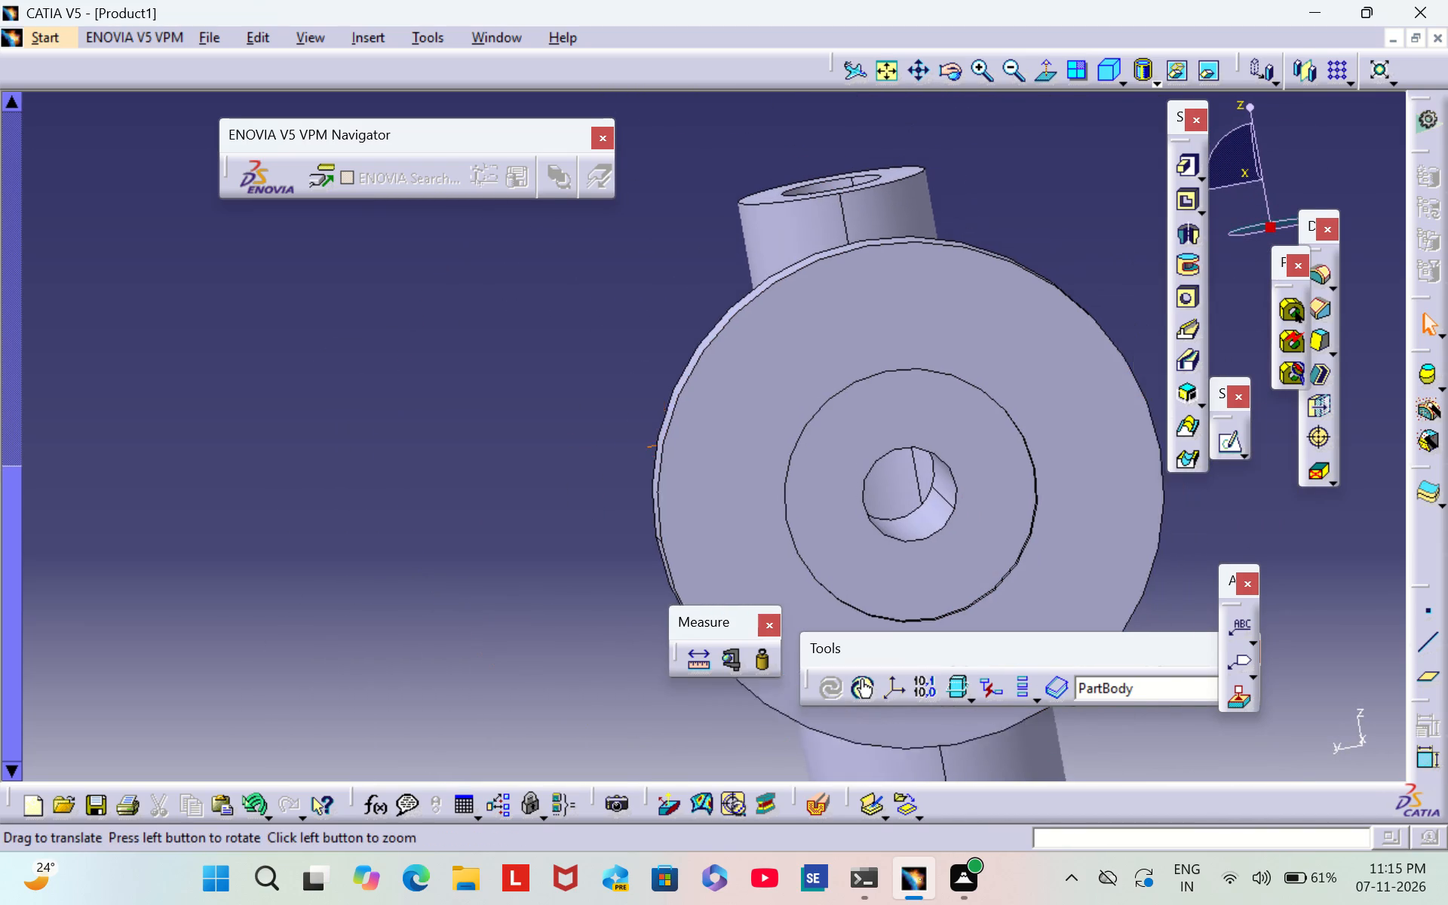
pyautogui.moveTo(1011, 203); pyautogui.dragTo(765, 204, button='middle')
pyautogui.moveTo(977, 474); pyautogui.dragTo(1032, 436, button='middle')
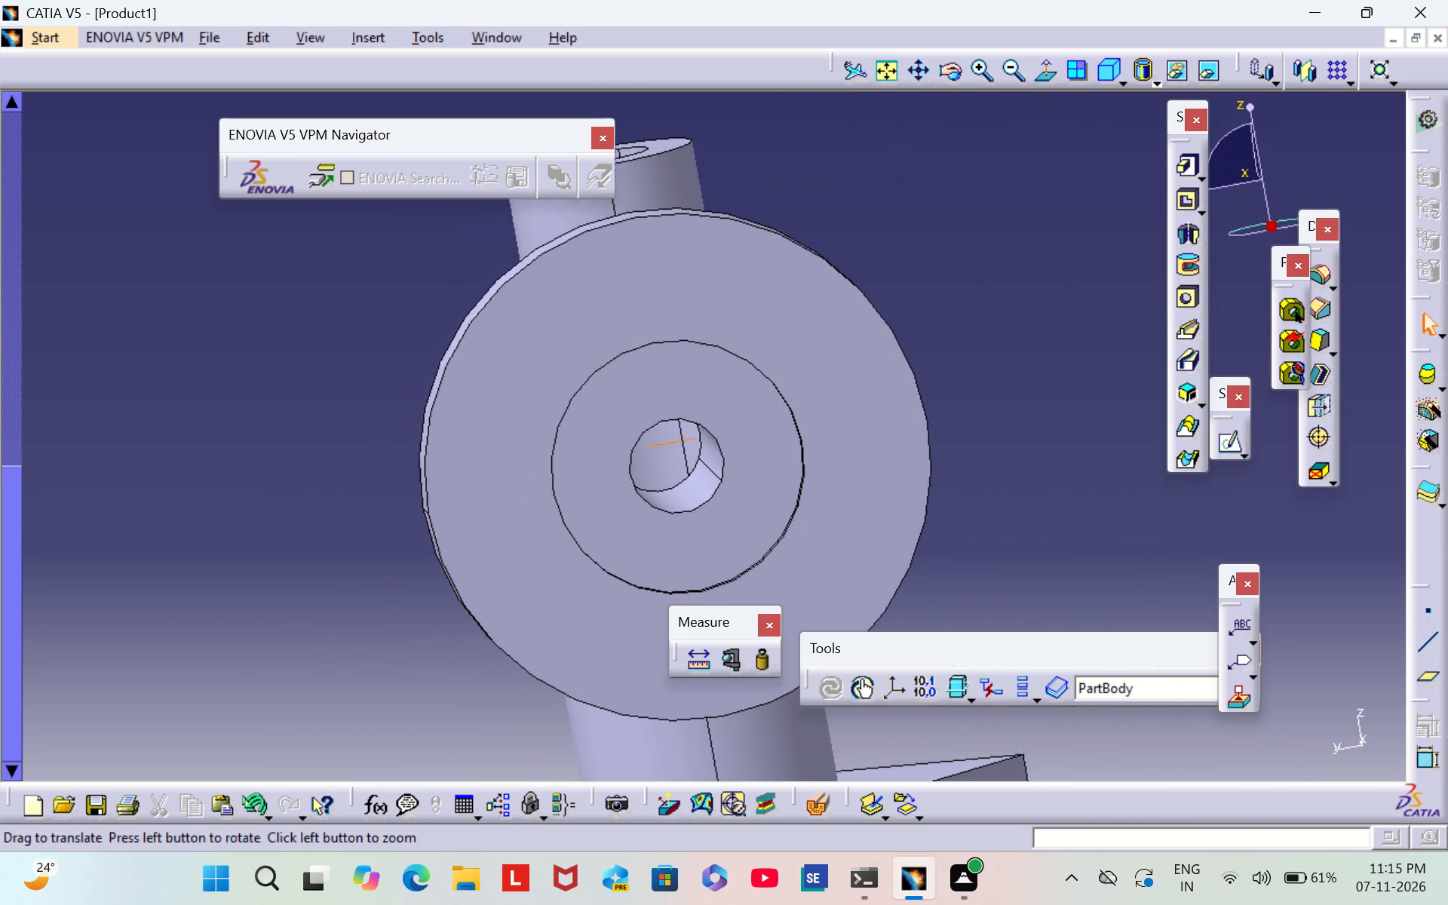
pyautogui.moveTo(1032, 436); pyautogui.dragTo(1038, 431, button='middle')
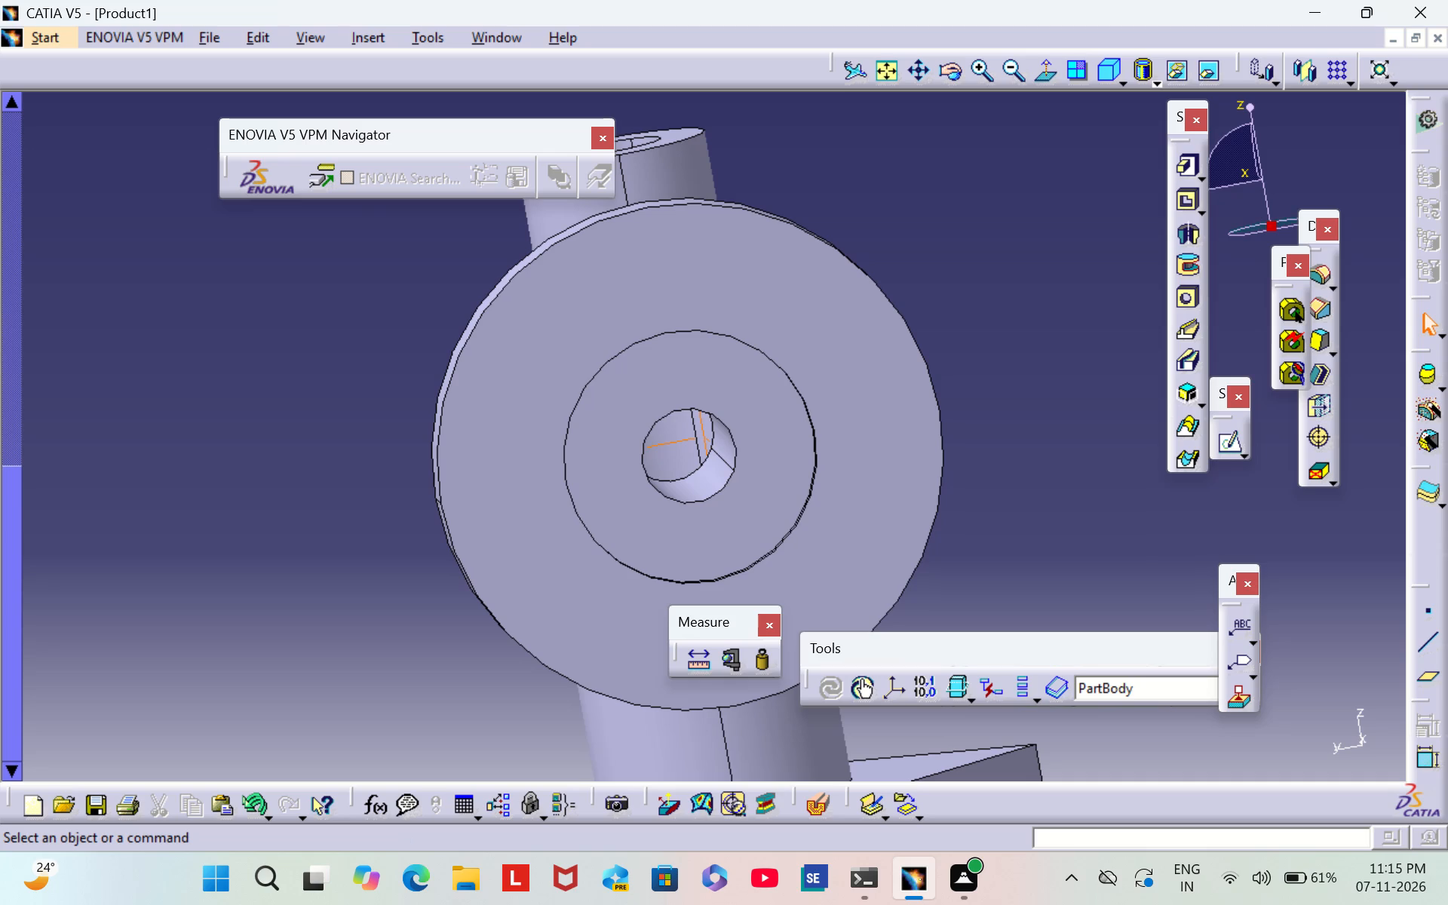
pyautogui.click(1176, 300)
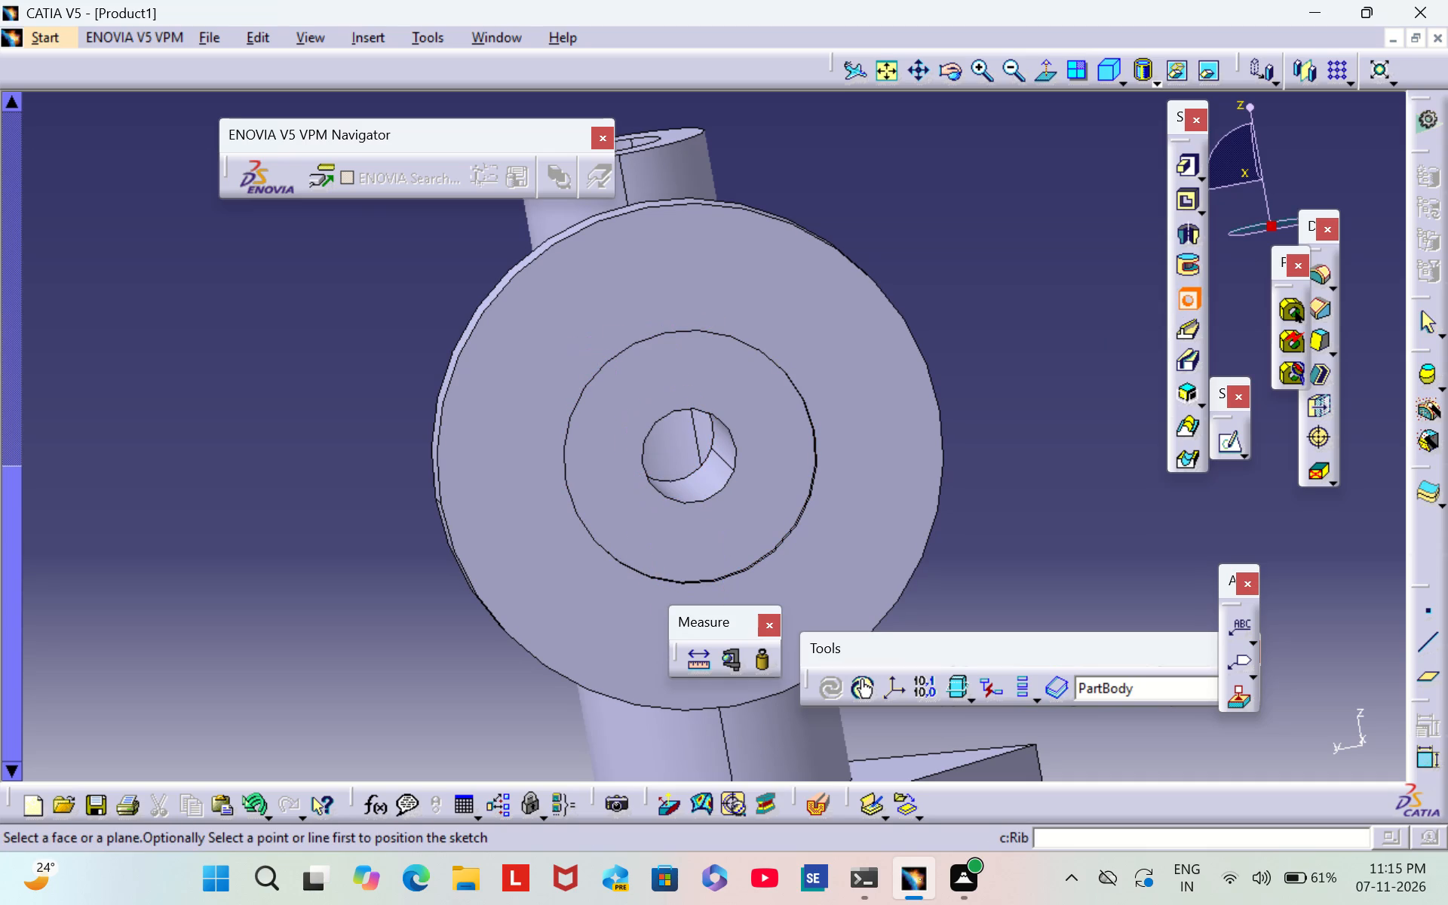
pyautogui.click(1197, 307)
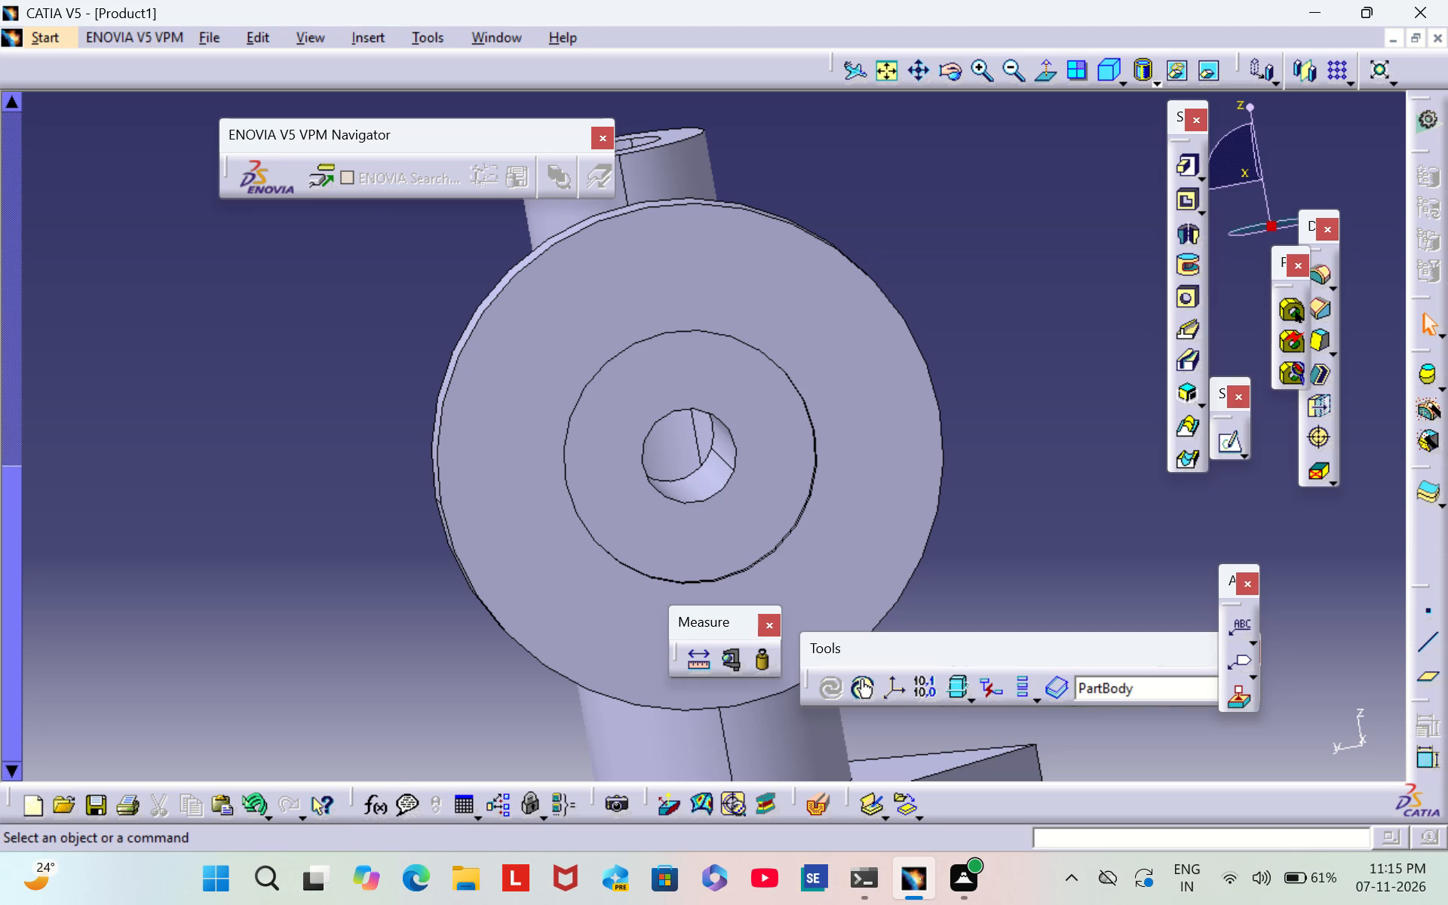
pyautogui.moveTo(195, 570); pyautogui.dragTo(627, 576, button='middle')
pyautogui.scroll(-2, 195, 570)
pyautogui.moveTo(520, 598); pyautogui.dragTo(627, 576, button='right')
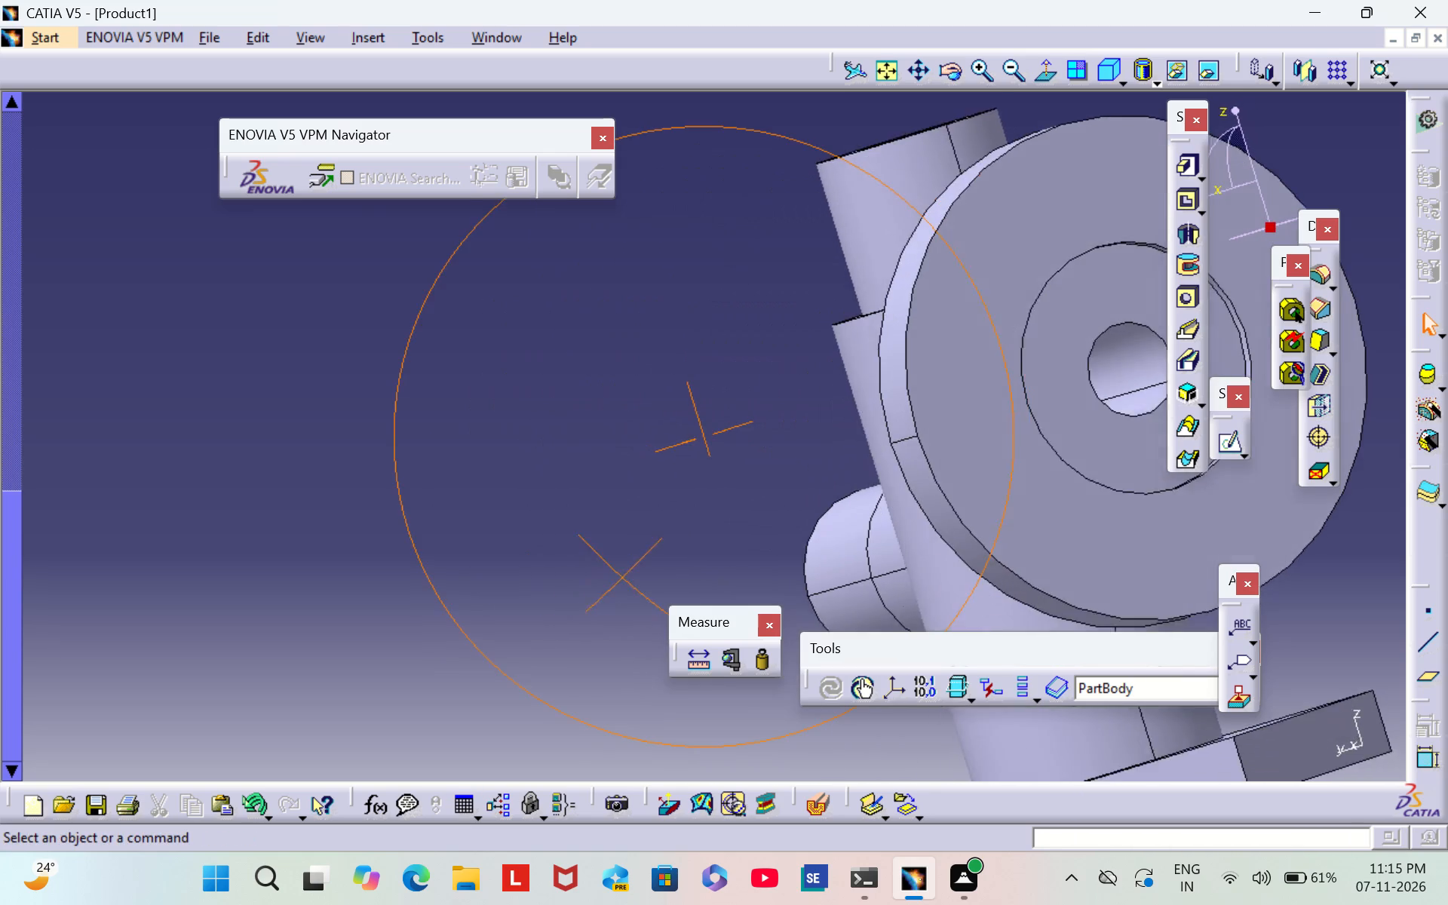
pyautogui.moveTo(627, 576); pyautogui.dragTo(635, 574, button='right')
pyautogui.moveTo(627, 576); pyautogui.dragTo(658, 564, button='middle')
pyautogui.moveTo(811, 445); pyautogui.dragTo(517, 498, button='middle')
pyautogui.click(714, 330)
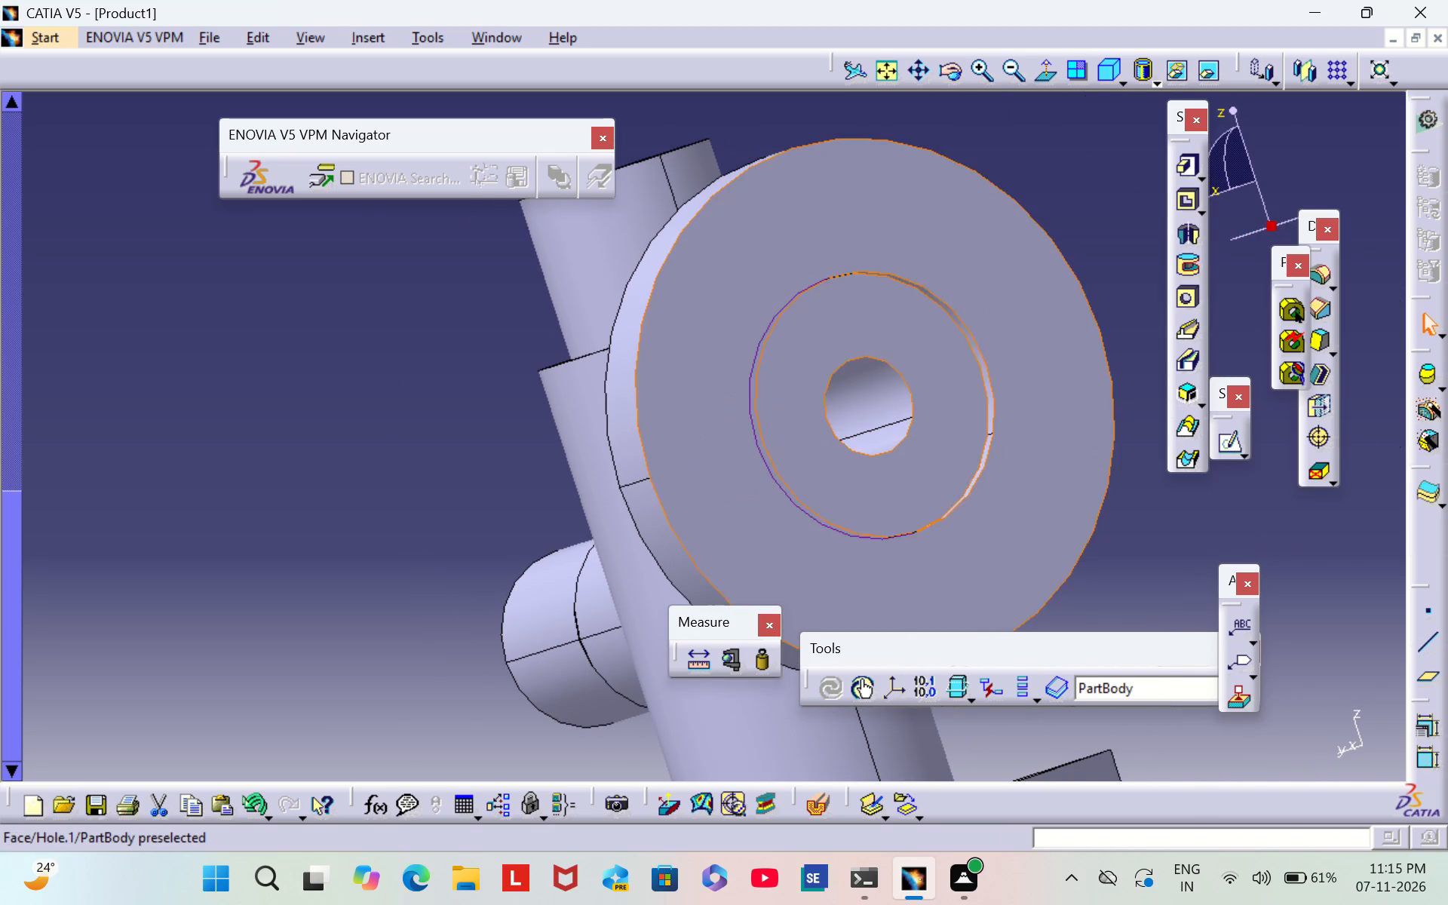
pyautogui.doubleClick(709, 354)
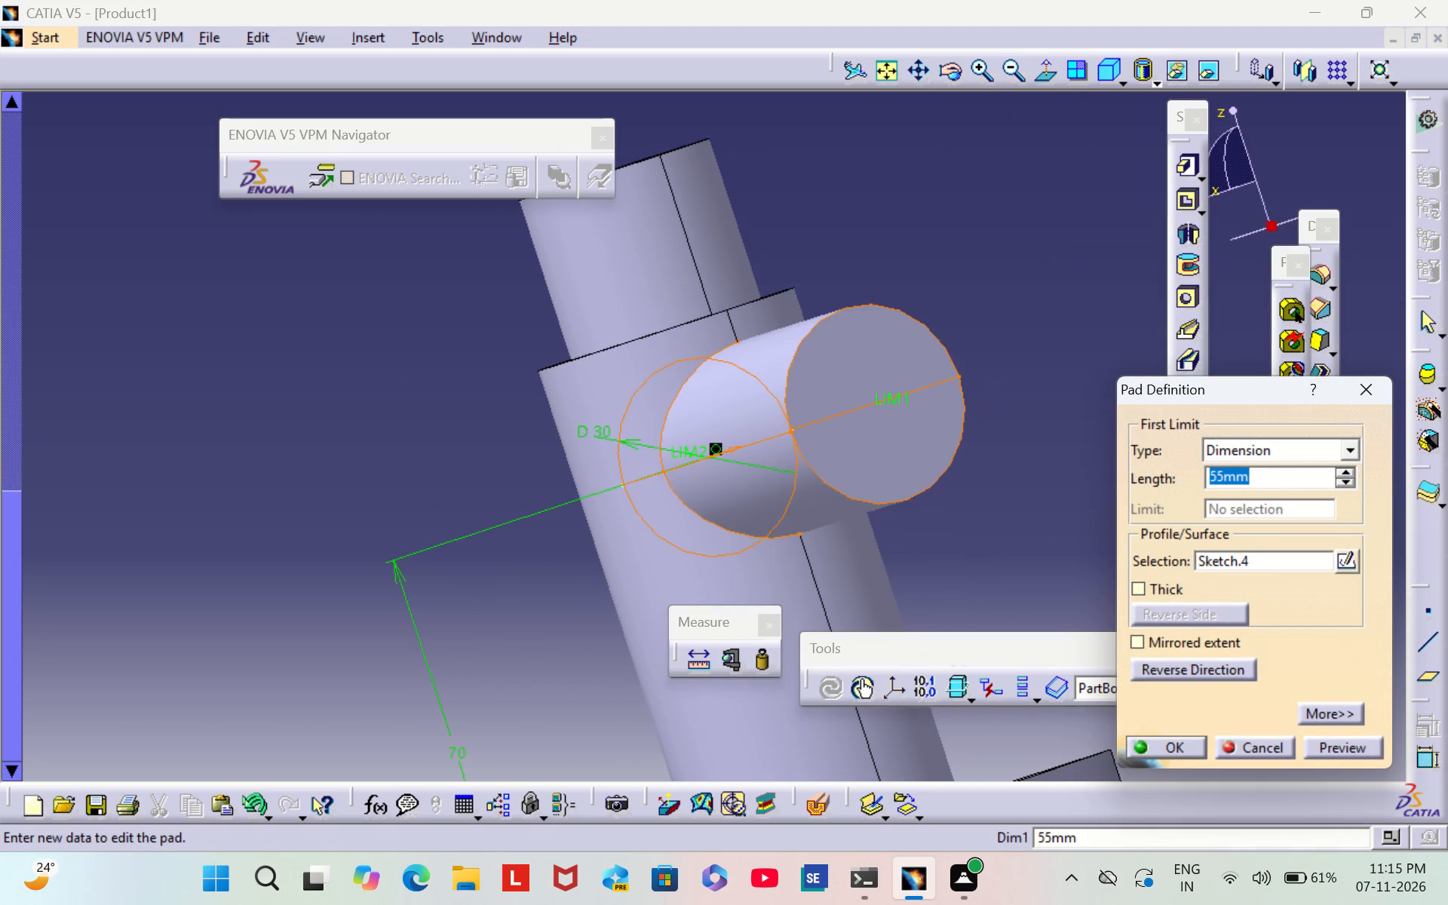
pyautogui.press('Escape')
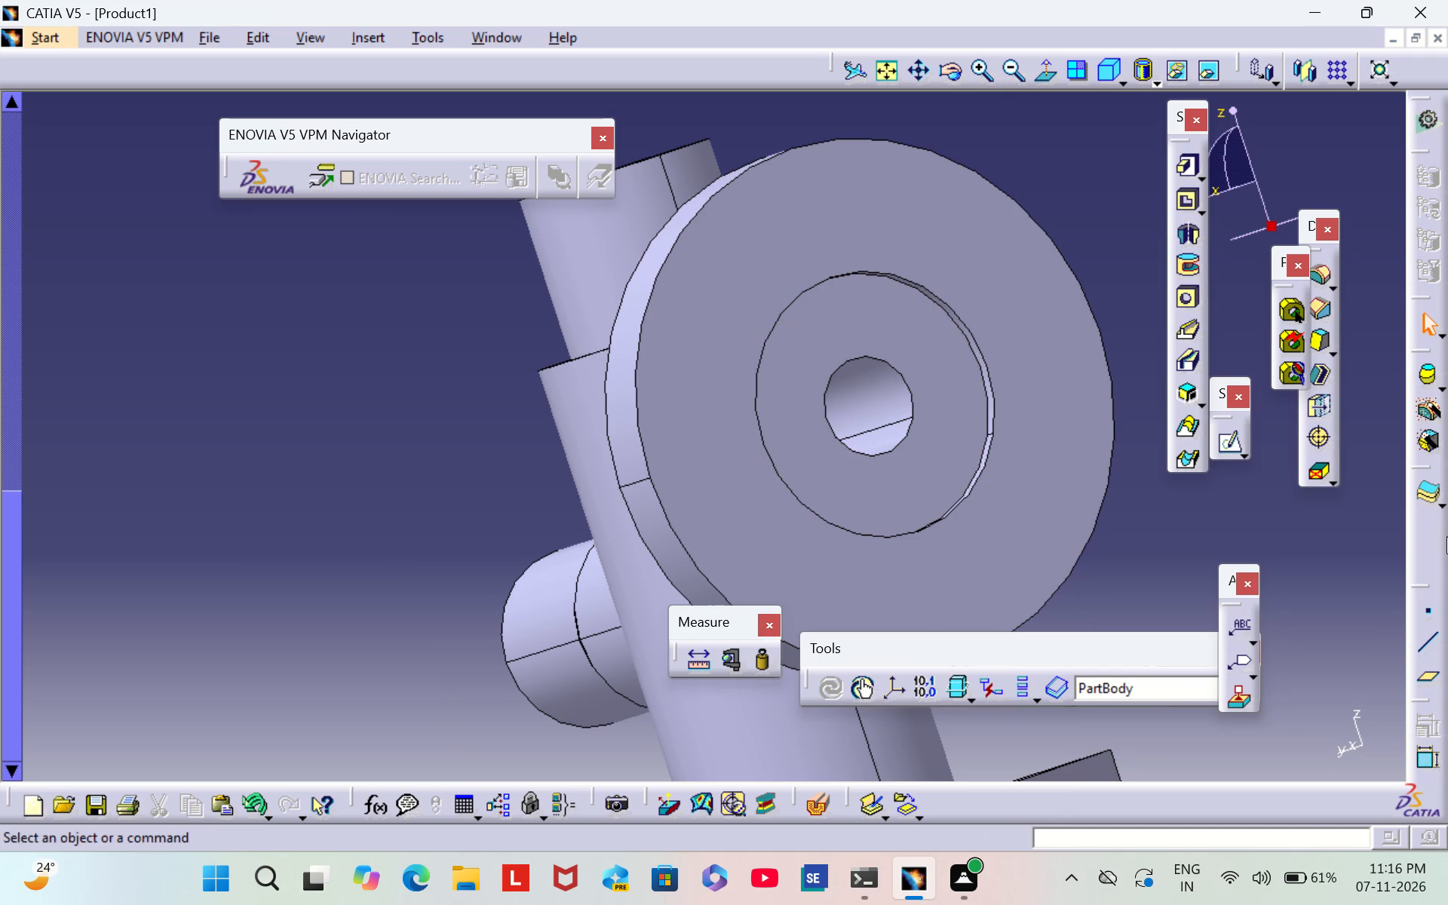
# Start a hole on the flange's end face and move its centre point off-centre onto the flange ring in the positioning sketch.
pyautogui.click(1192, 298)
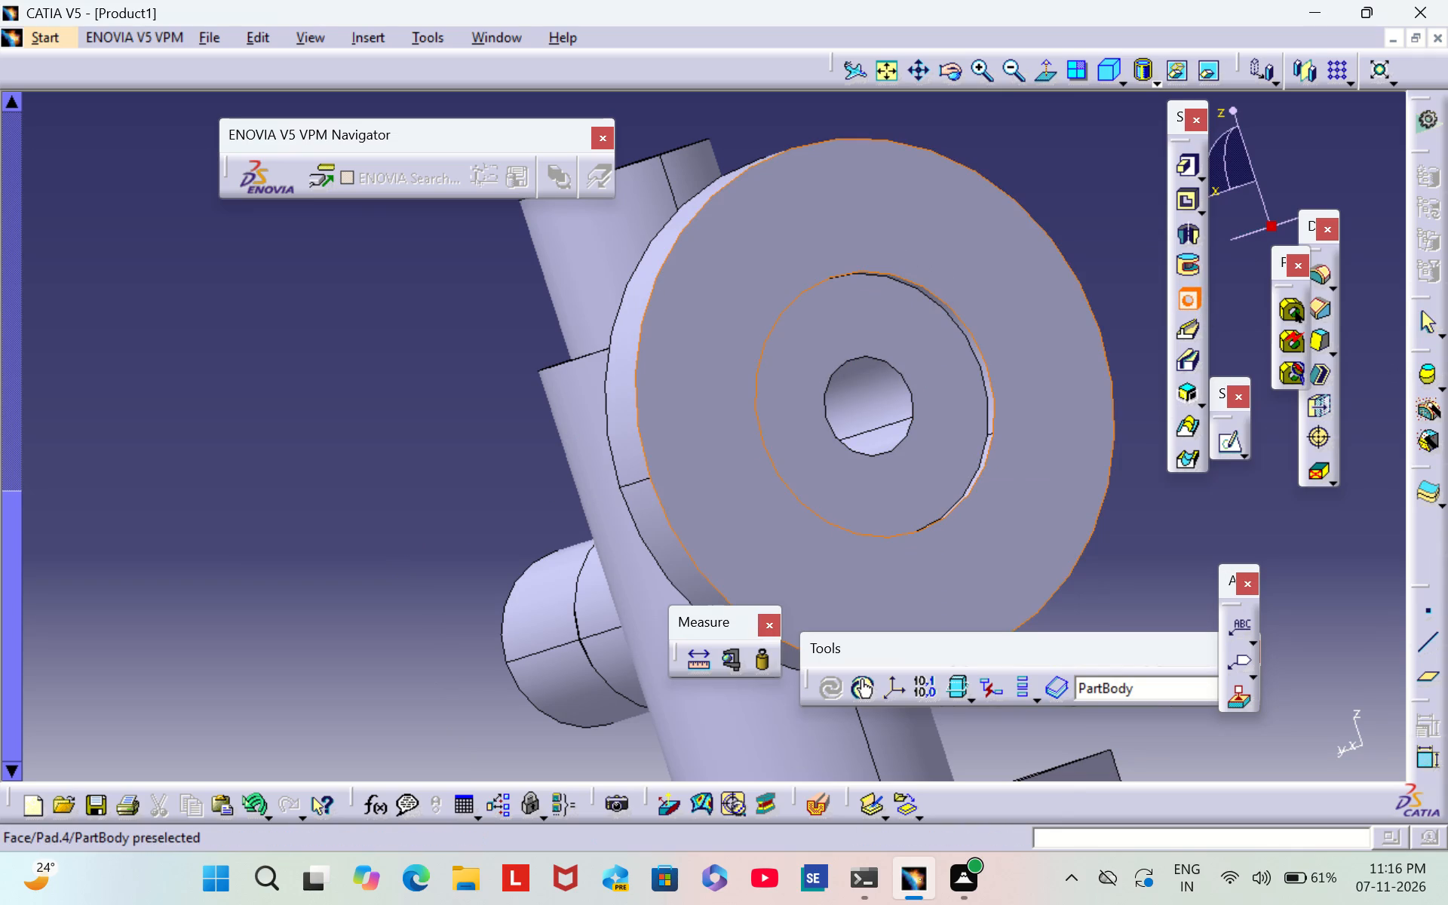
pyautogui.click(793, 225)
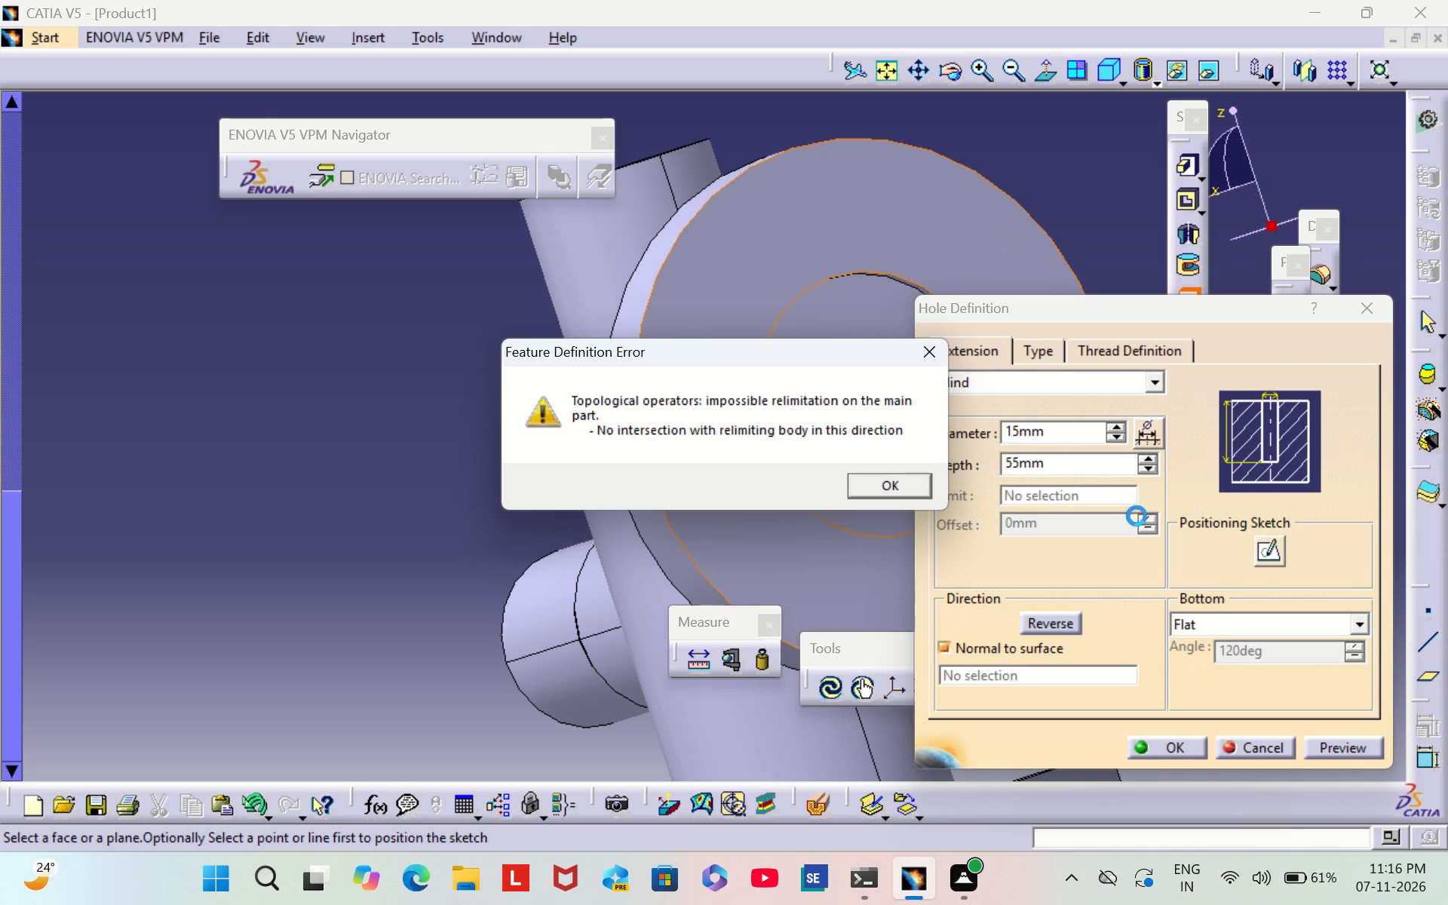
pyautogui.click(903, 483)
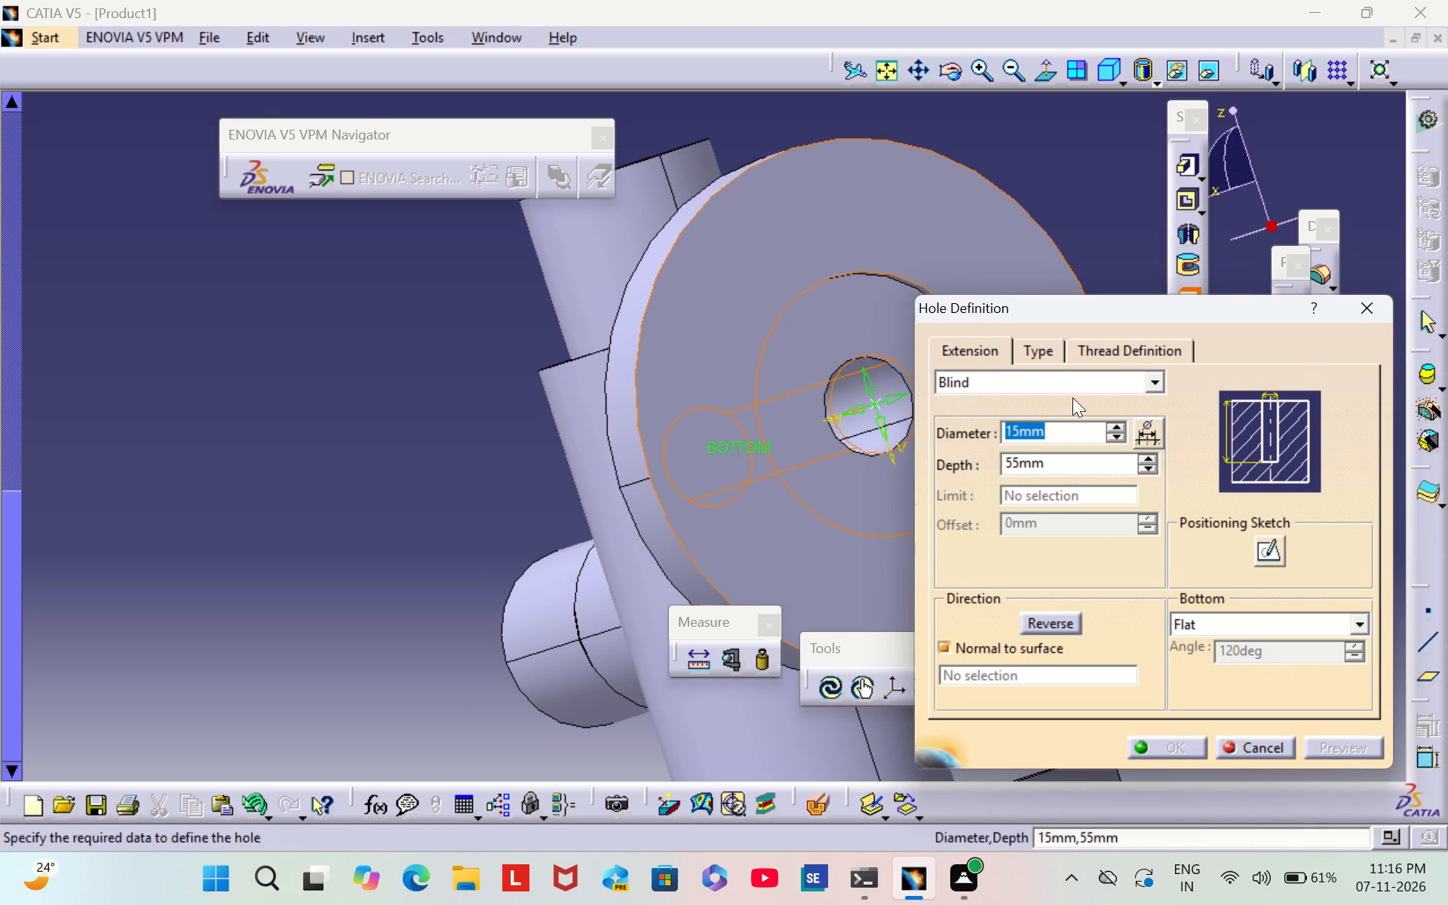
pyautogui.click(1271, 557)
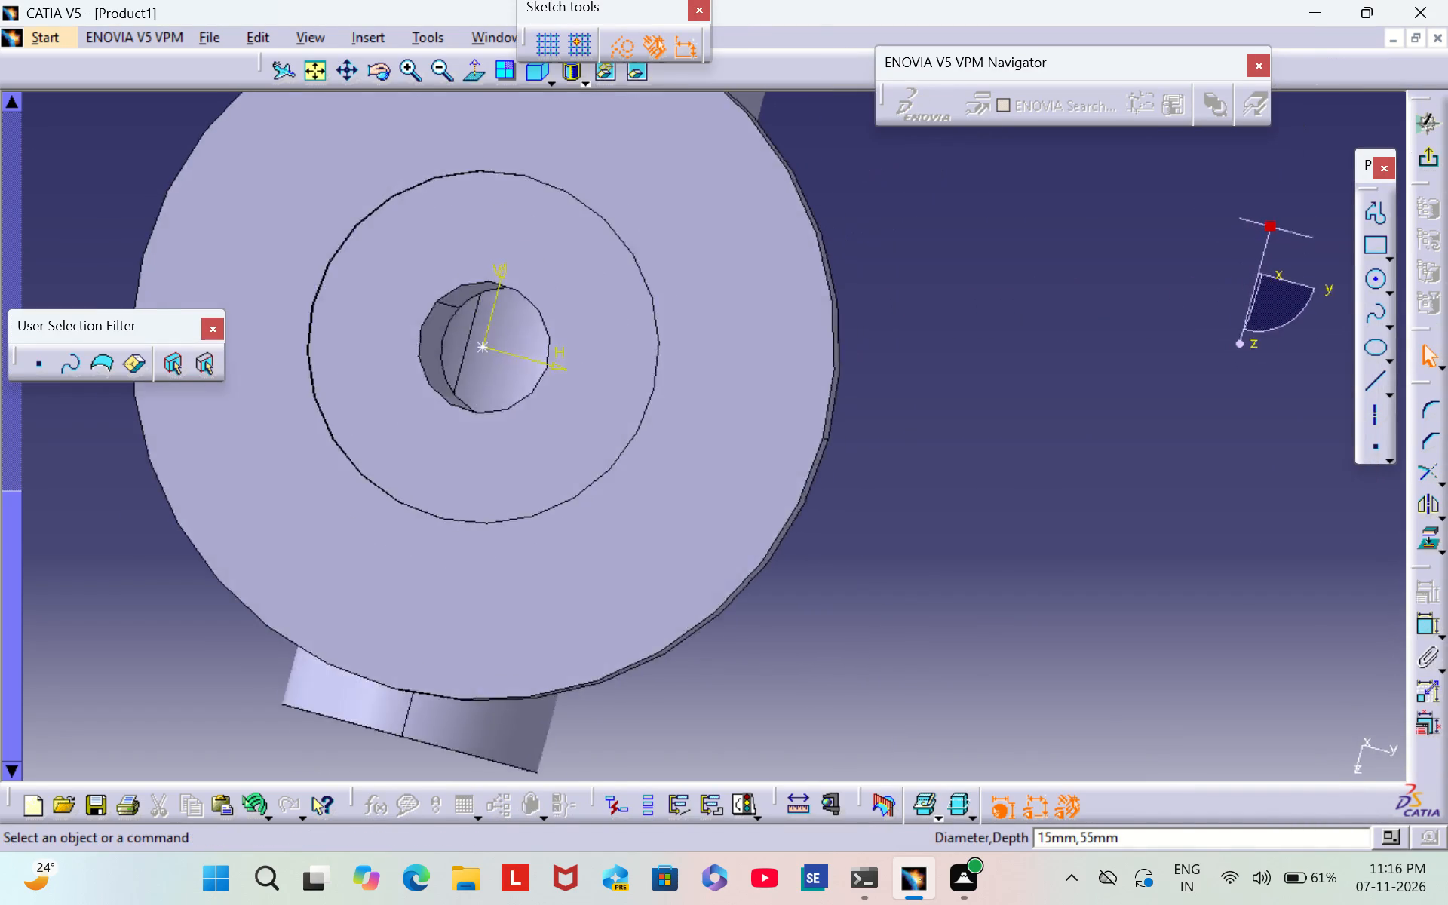
pyautogui.scroll(-1, 911, 505)
pyautogui.moveTo(911, 505); pyautogui.dragTo(1136, 586, button='middle')
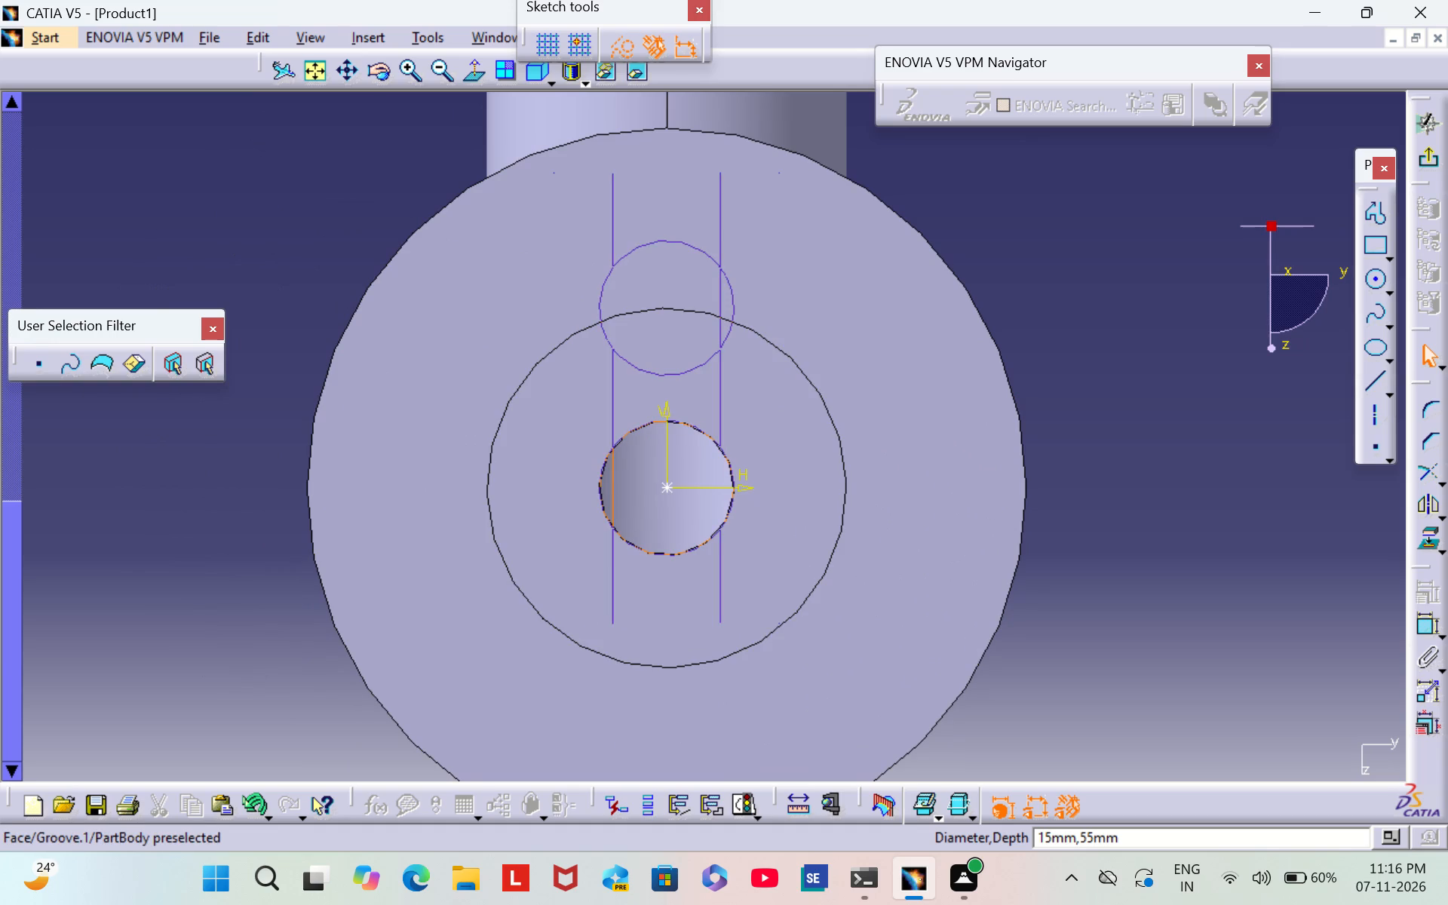
pyautogui.moveTo(664, 486); pyautogui.dragTo(744, 384)
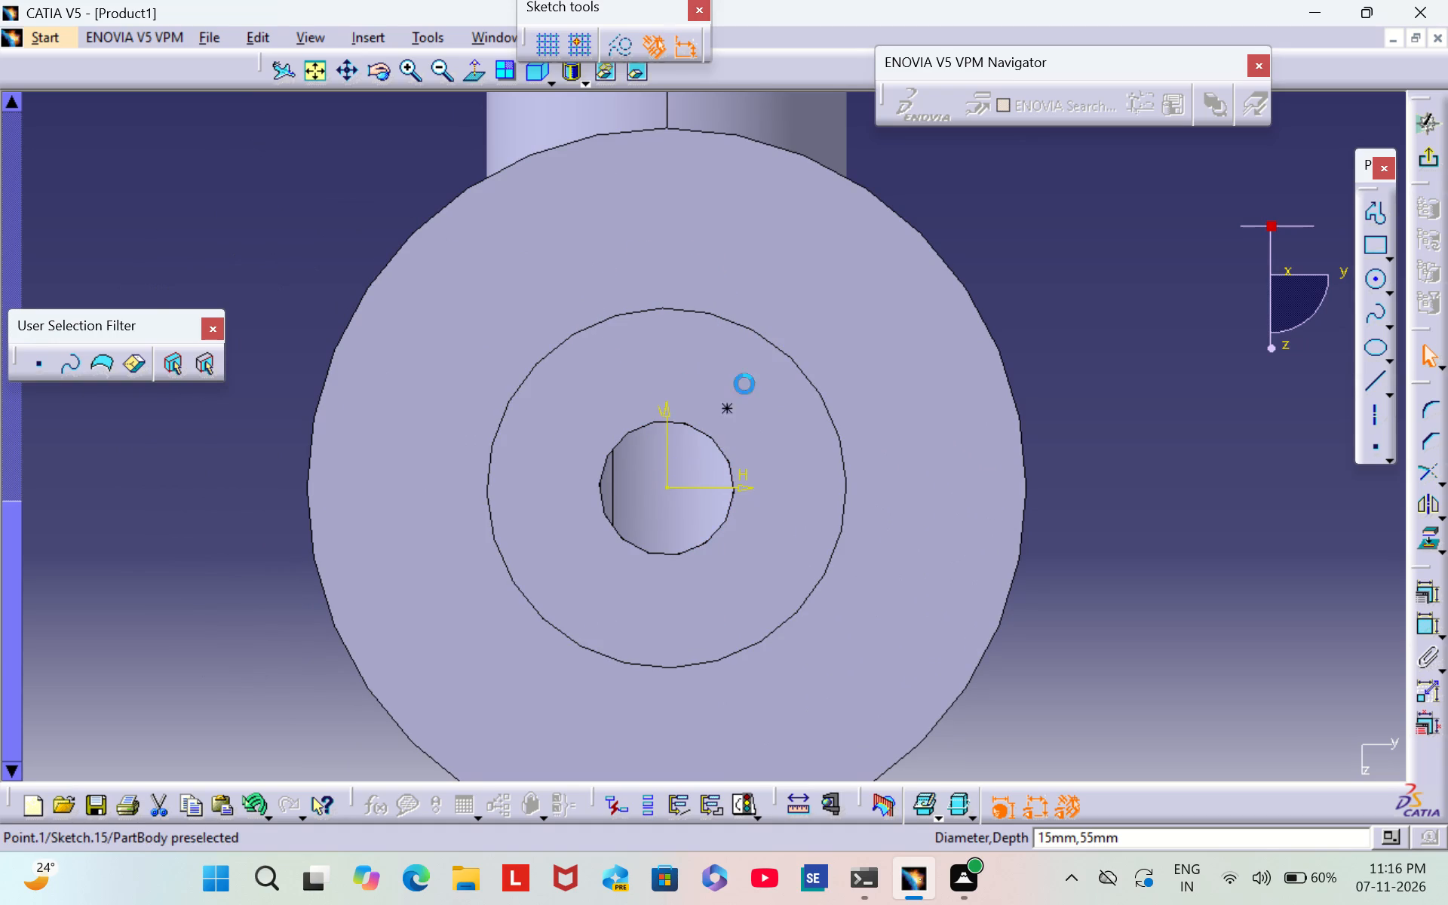
pyautogui.moveTo(744, 384); pyautogui.dragTo(800, 258)
pyautogui.click(1155, 357)
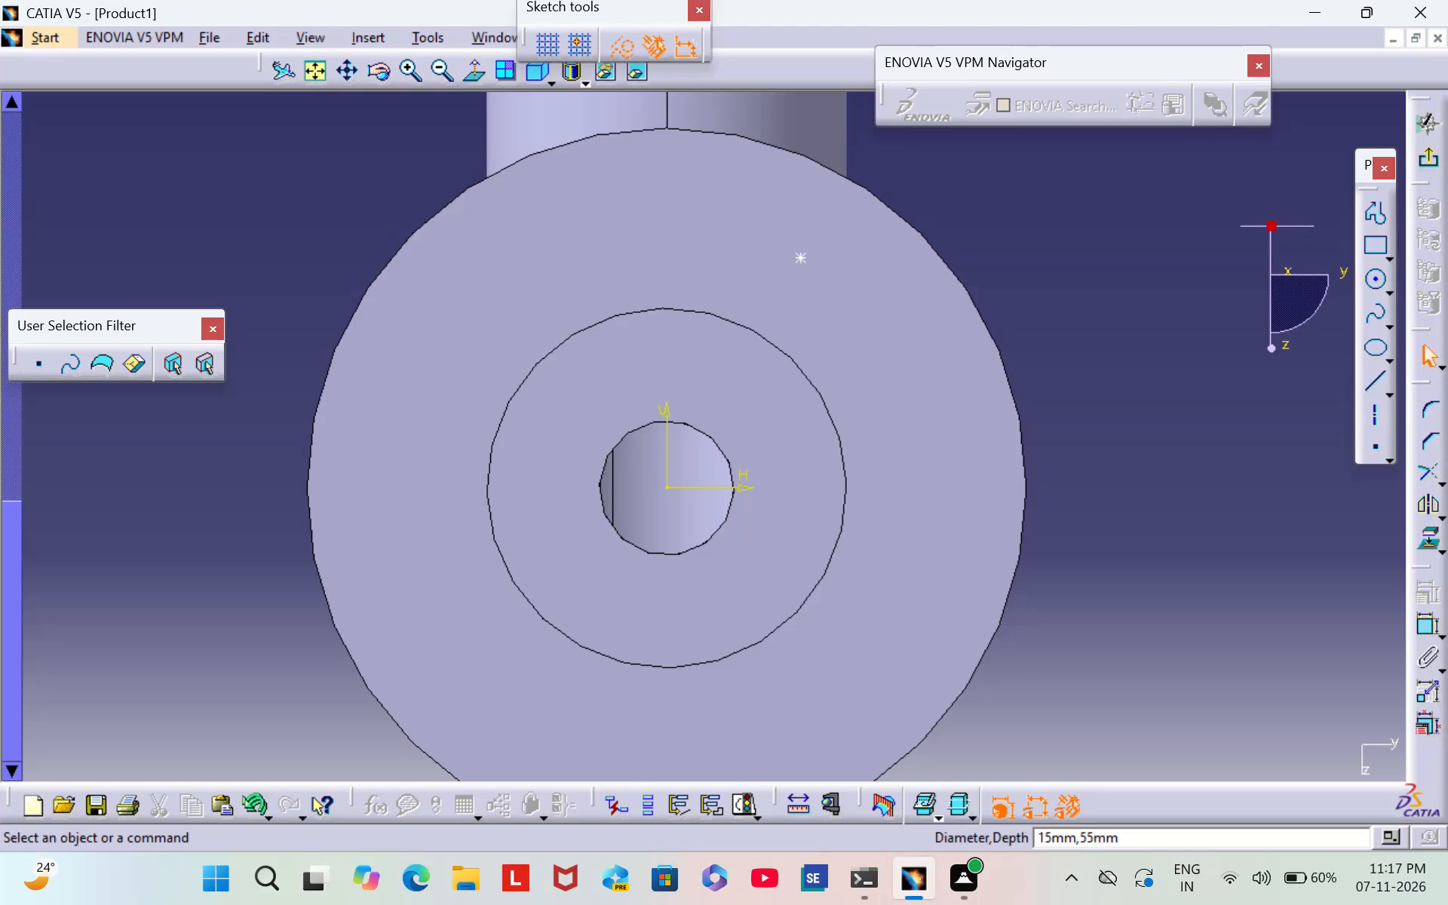
# Dimension the hole's centre point from the outer edge of the square base and set the distance to 50 mm.
pyautogui.tripleClick(449, 67)
pyautogui.moveTo(1072, 220); pyautogui.dragTo(1014, 427, button='middle')
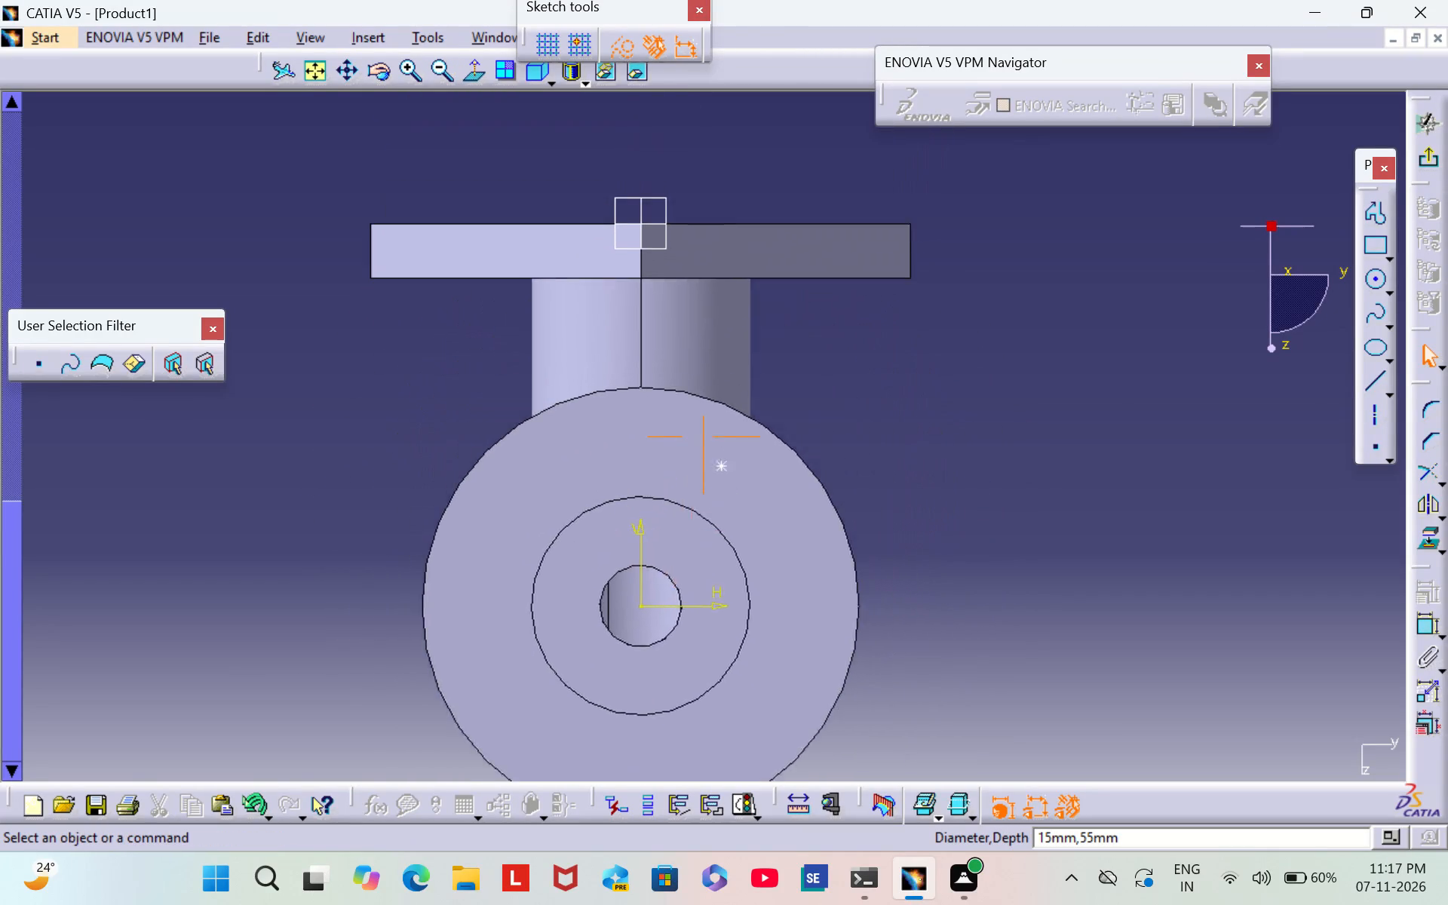
pyautogui.moveTo(1014, 427); pyautogui.dragTo(1020, 420, button='middle')
pyautogui.doubleClick(1428, 628)
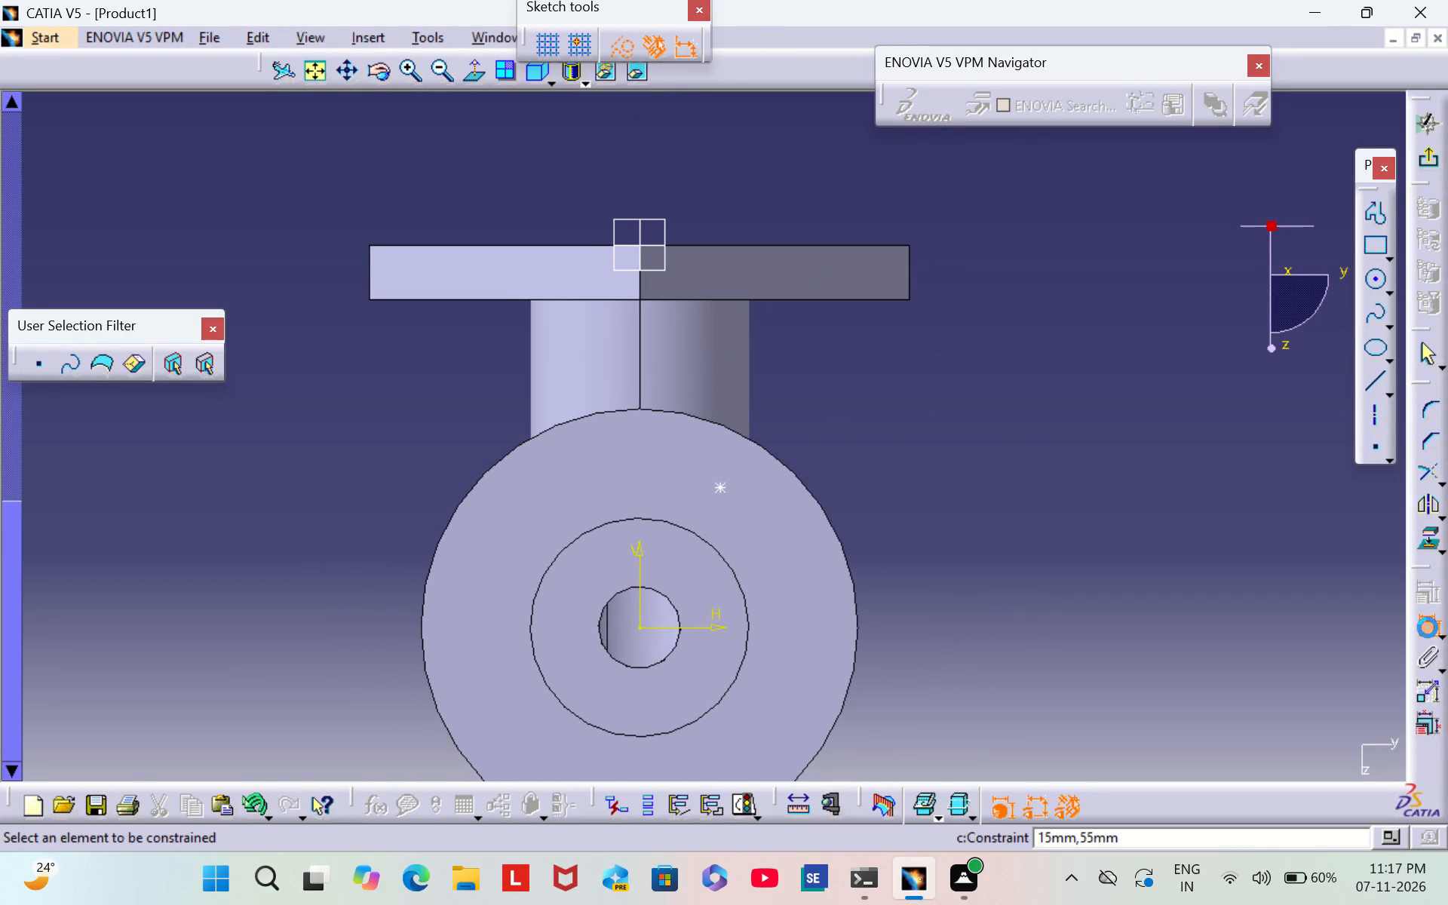
pyautogui.click(719, 479)
pyautogui.click(721, 488)
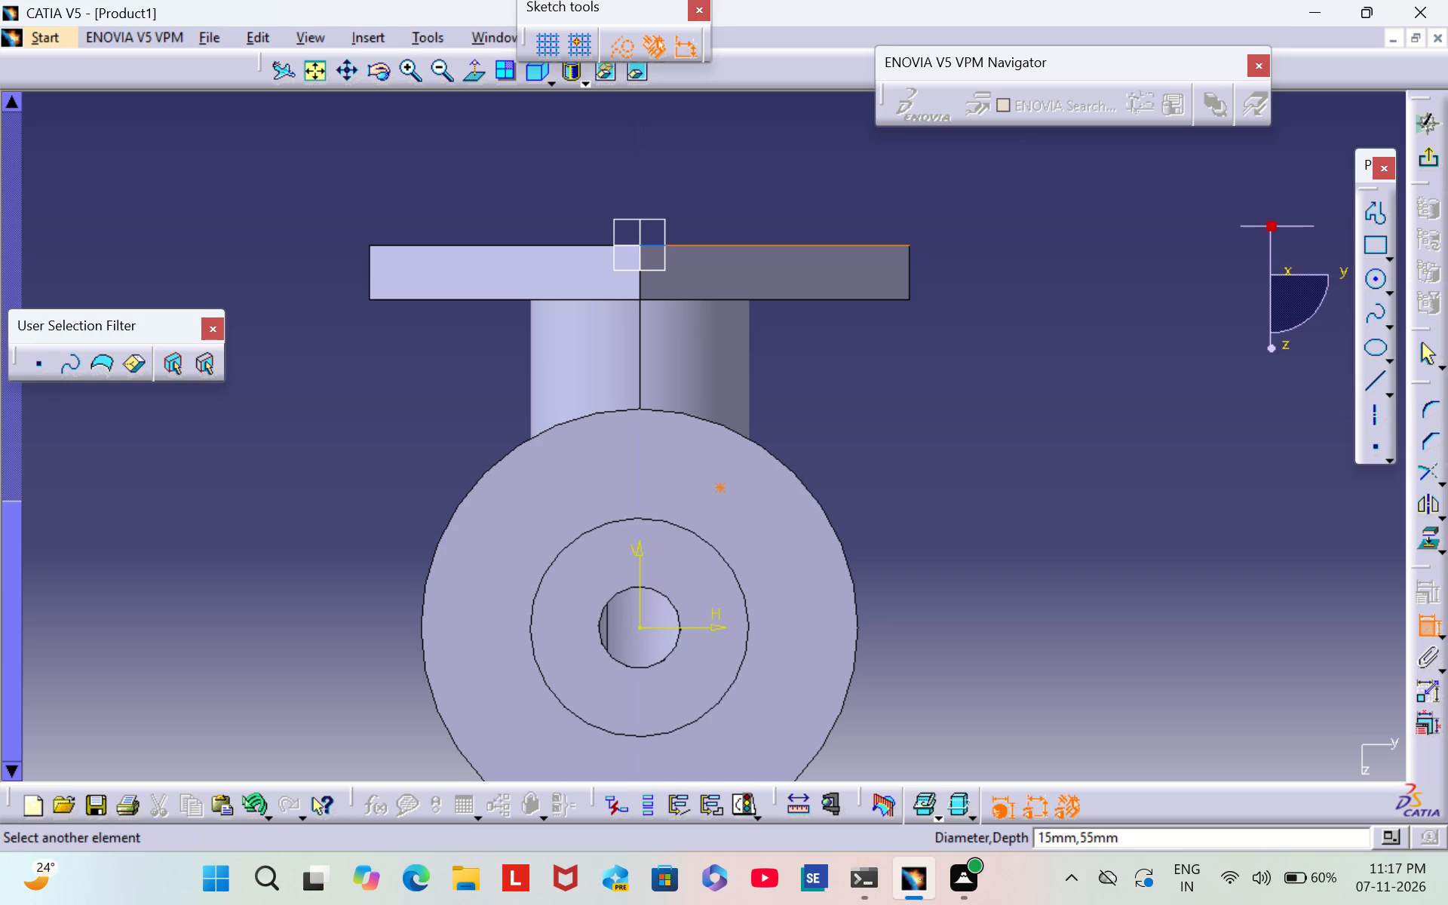
pyautogui.click(733, 244)
pyautogui.click(906, 401)
pyautogui.doubleClick(910, 397)
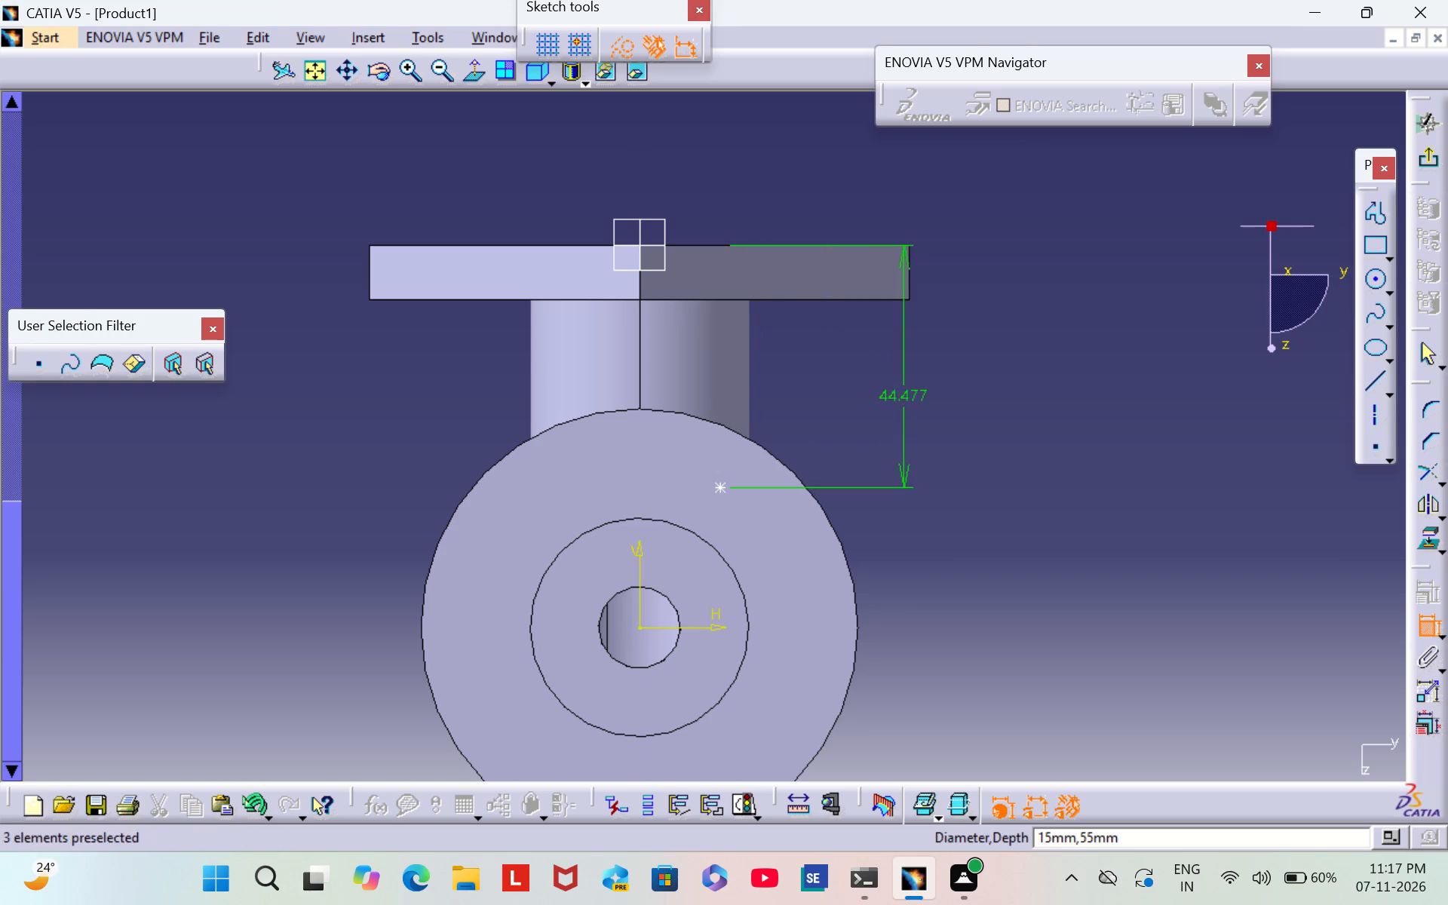
pyautogui.press('BackSpace')
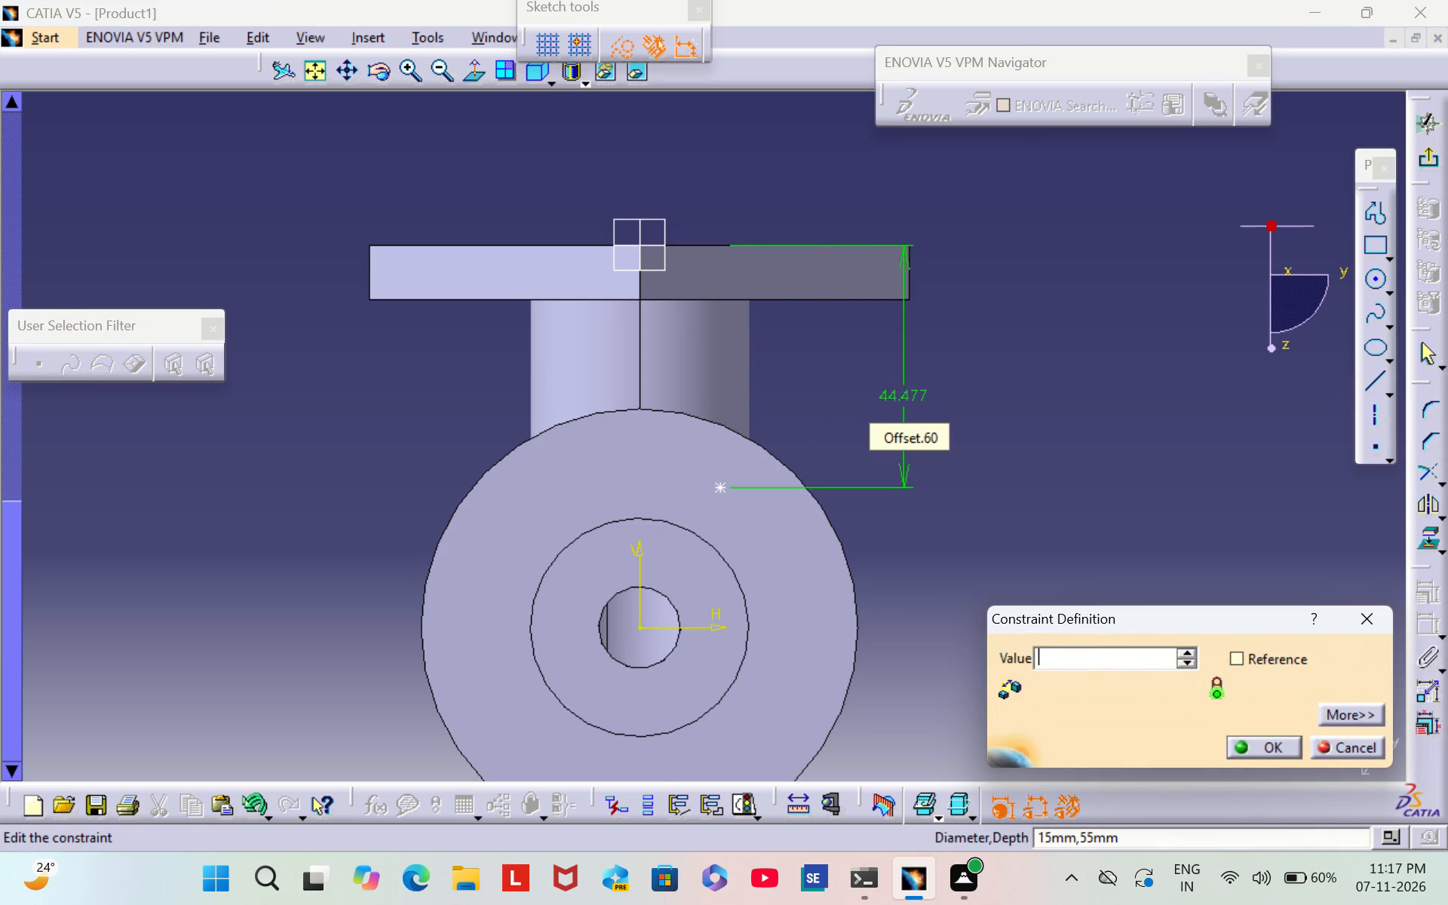
pyautogui.write('50')
pyautogui.press('Return')
pyautogui.click(1038, 416)
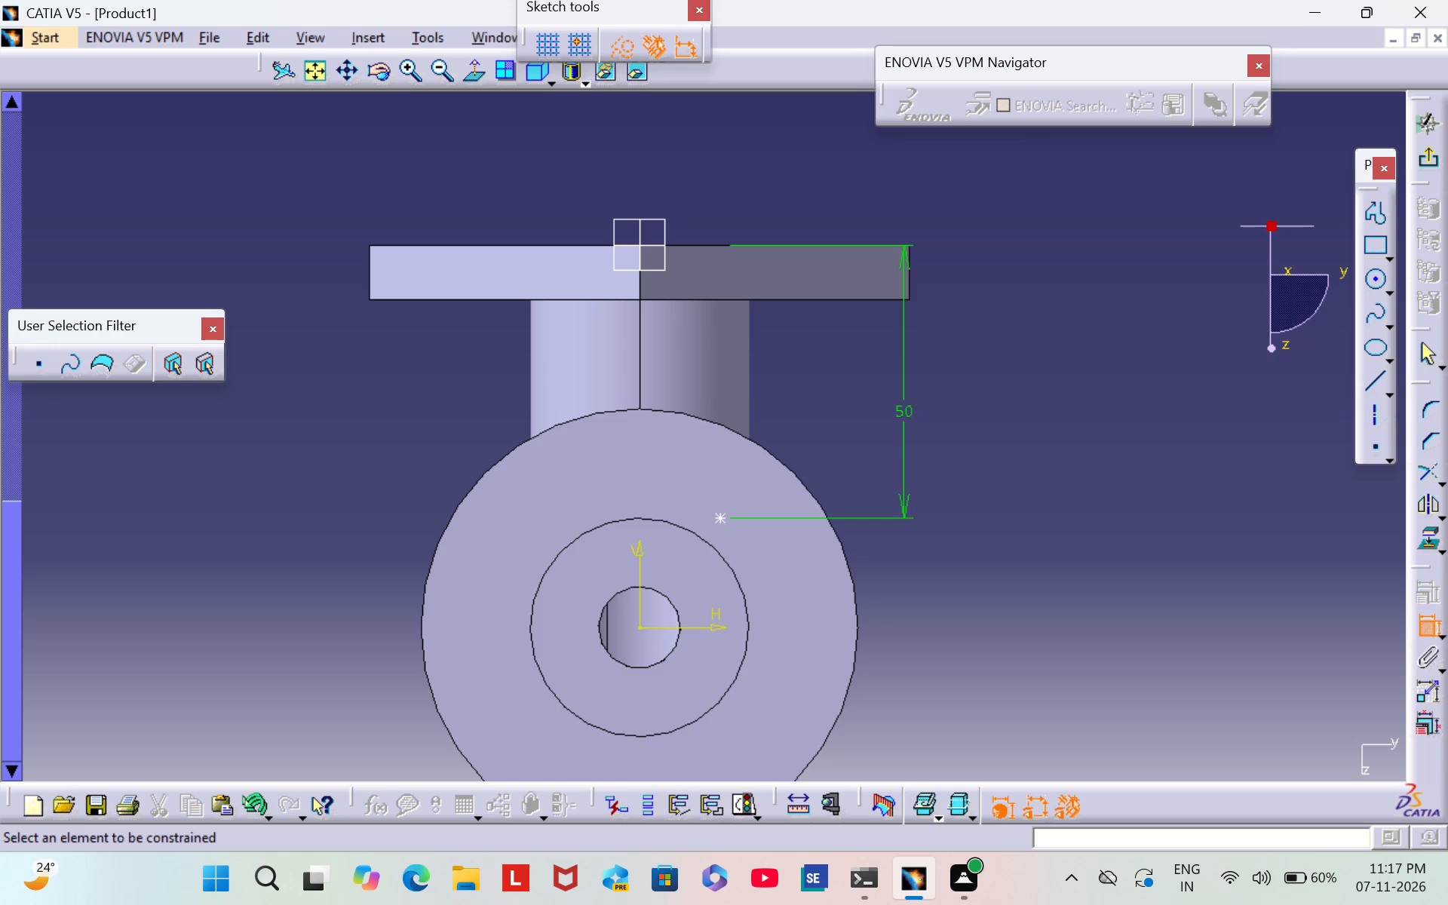
# Dimension the hole's centre point from the sketch's vertical axis and set the offset to 30 mm.
pyautogui.moveTo(1073, 580); pyautogui.dragTo(1127, 473, button='middle')
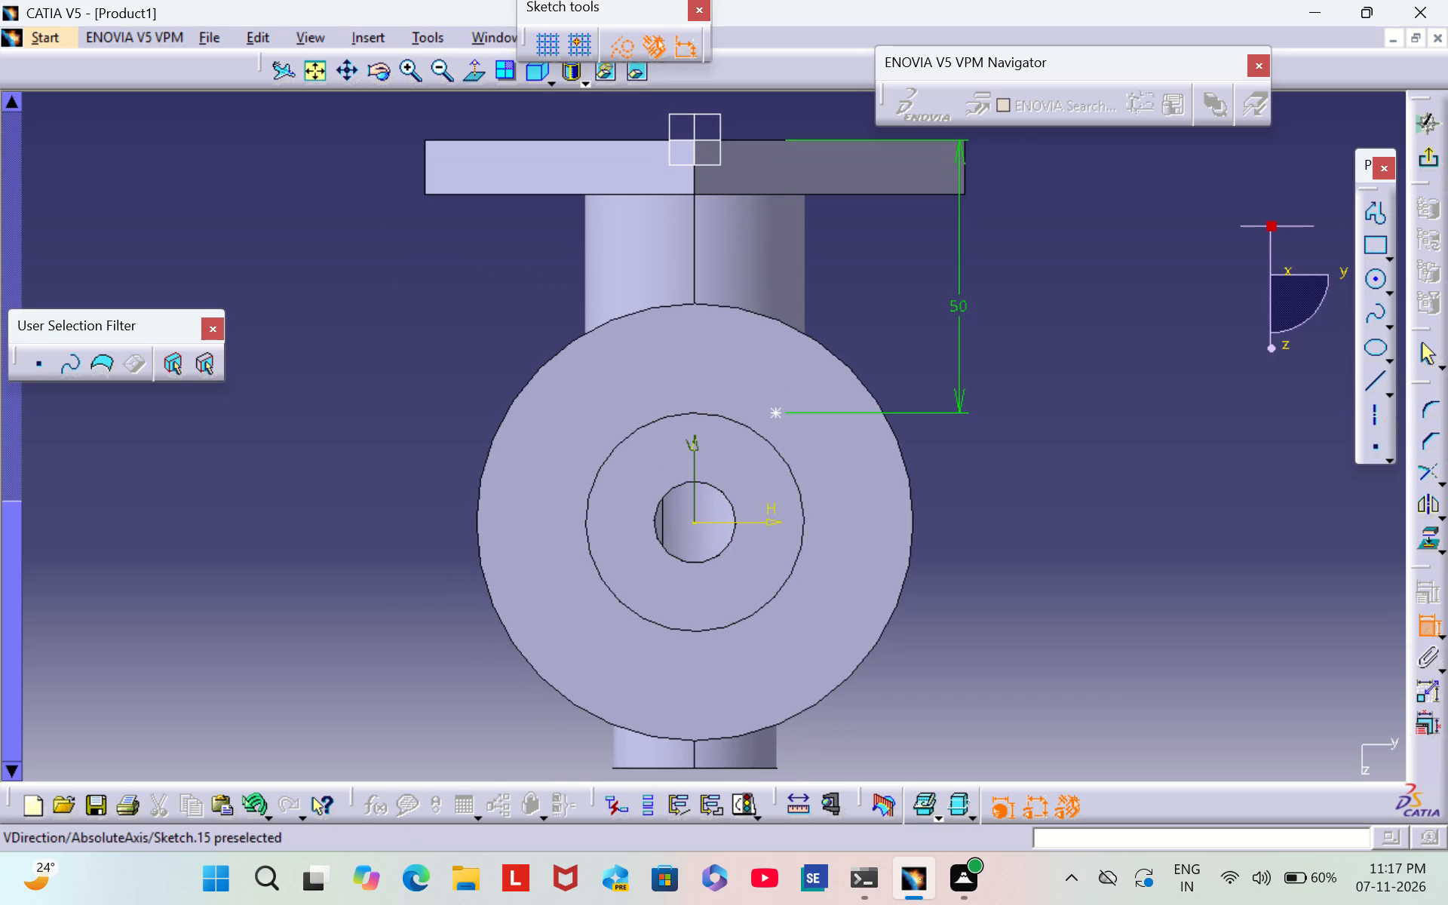
pyautogui.click(692, 465)
pyautogui.click(780, 413)
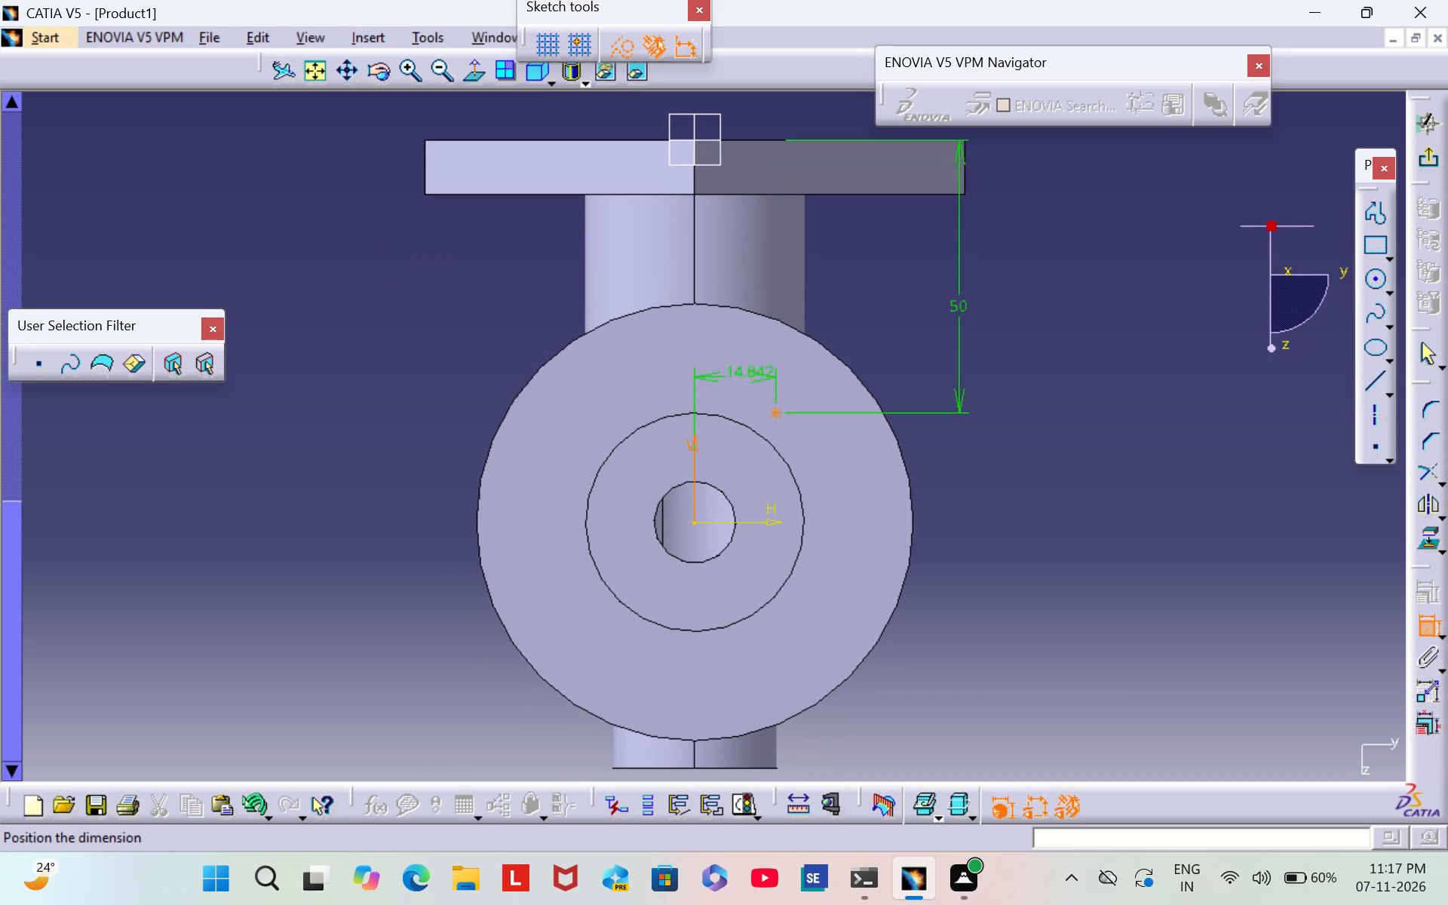
pyautogui.click(750, 377)
pyautogui.doubleClick(746, 371)
pyautogui.press('BackSpace')
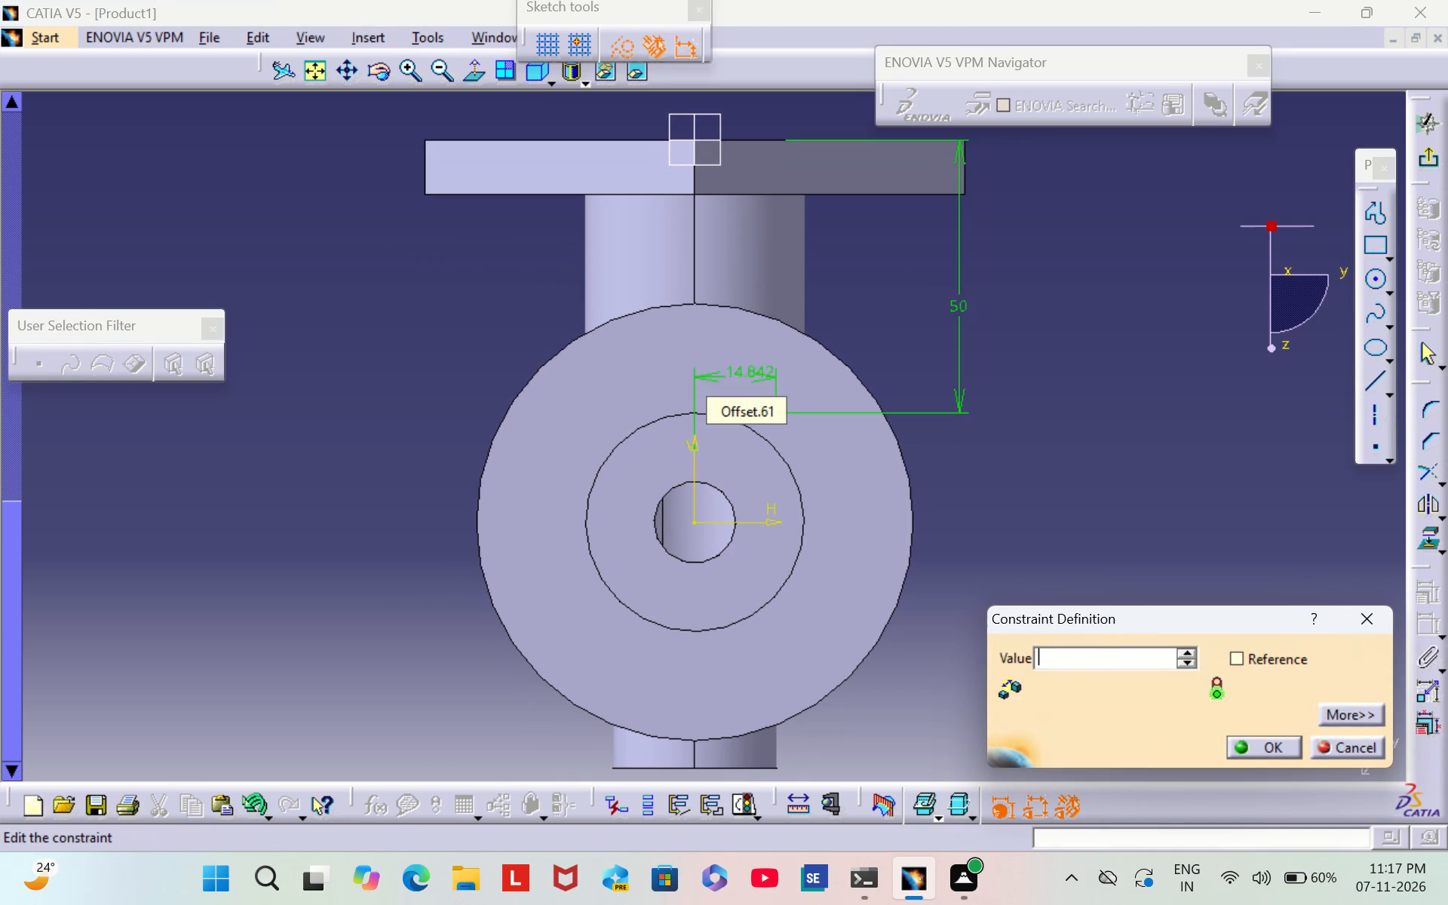
pyautogui.write('30')
pyautogui.press('Return')
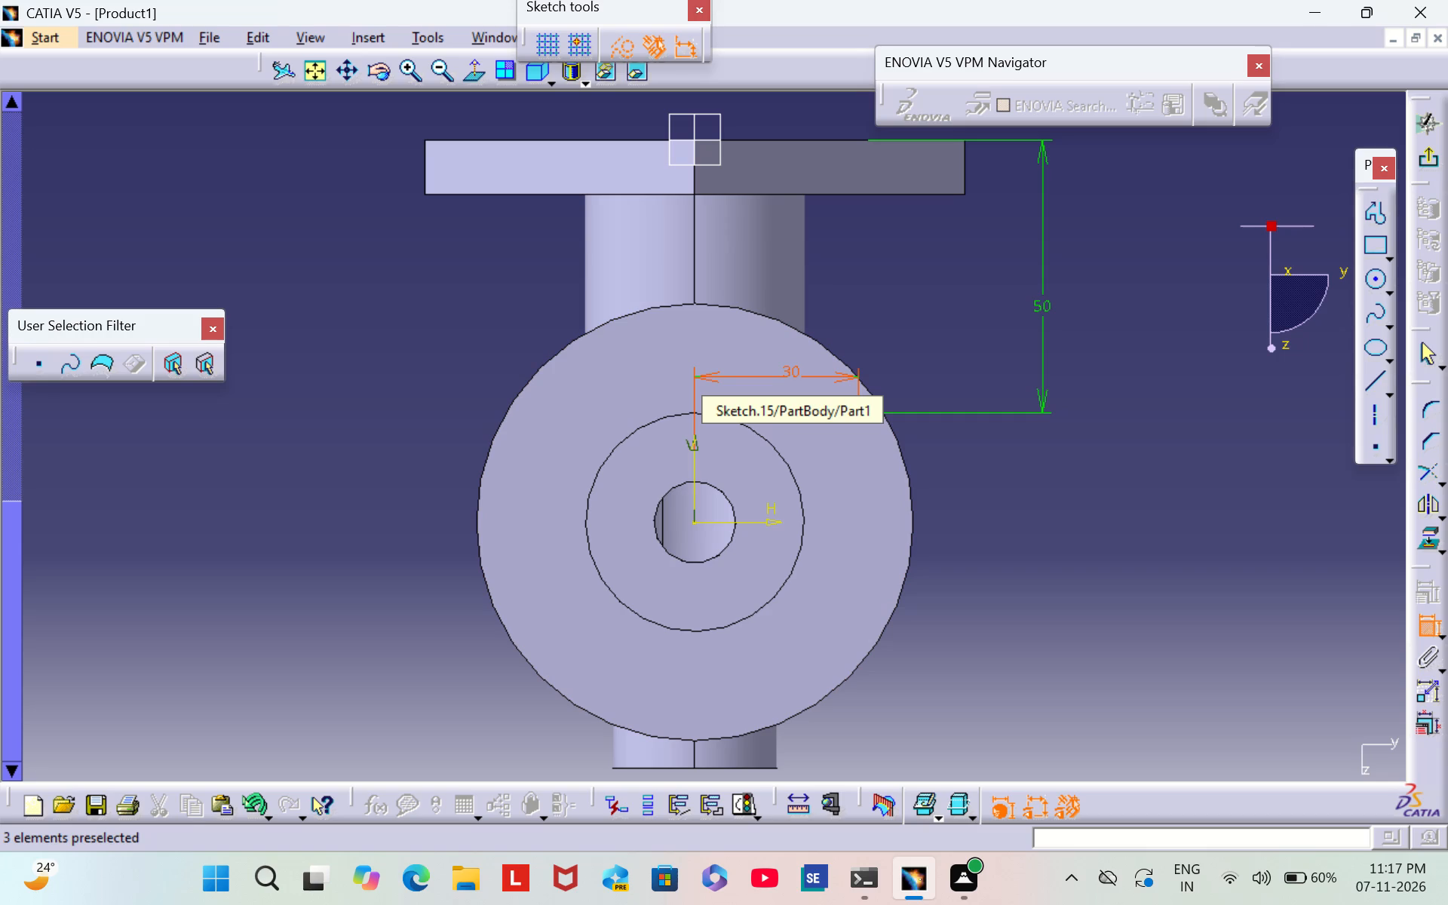
# Set the centre point's distance from the base edge to 70 mm and exit the positioning sketch.
pyautogui.doubleClick(1047, 307)
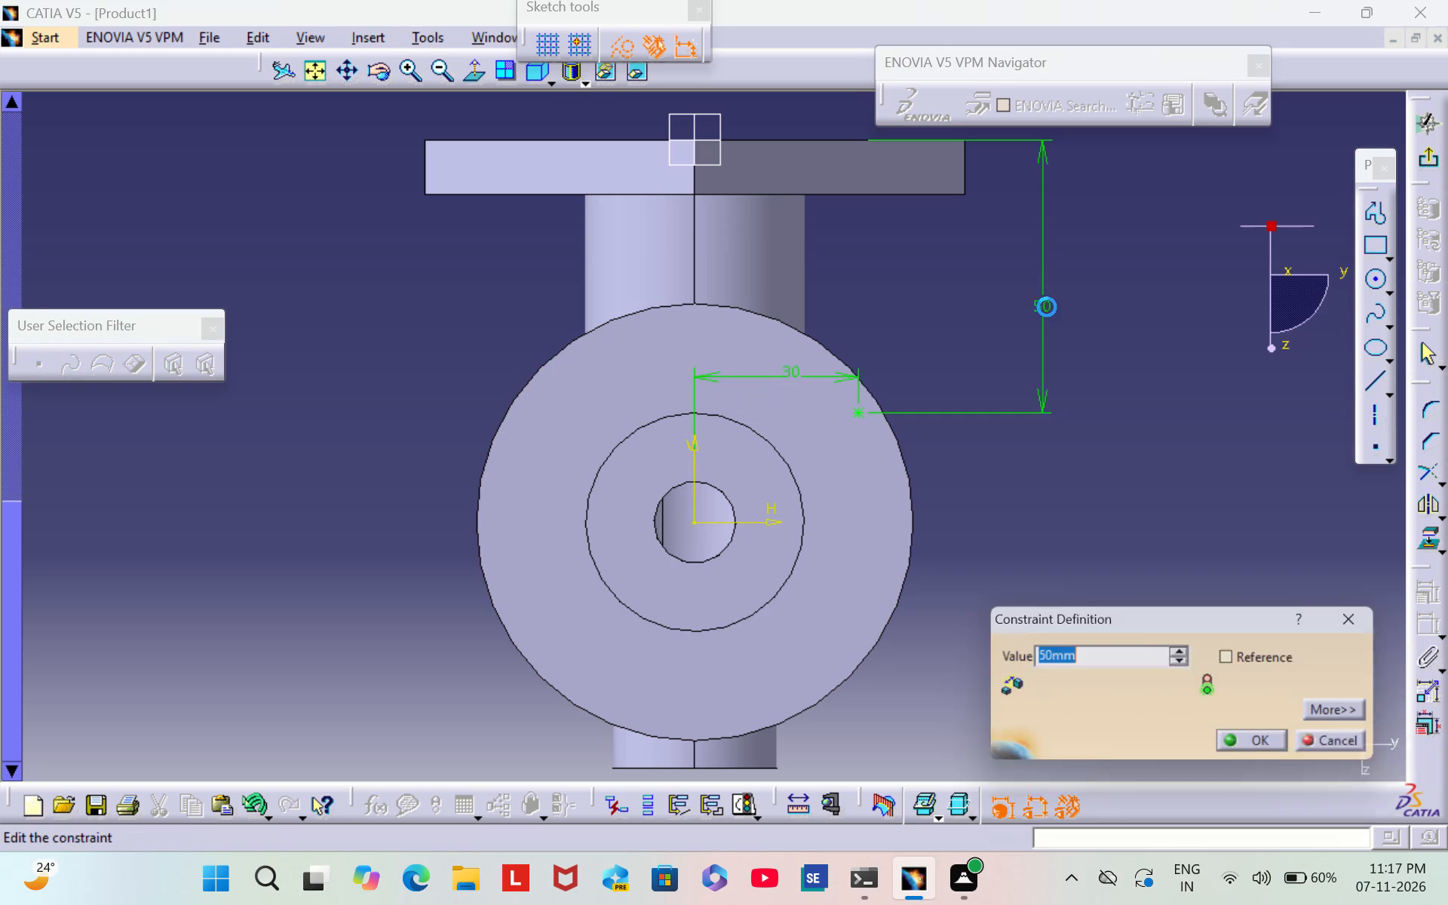
pyautogui.press('BackSpace')
pyautogui.write('70')
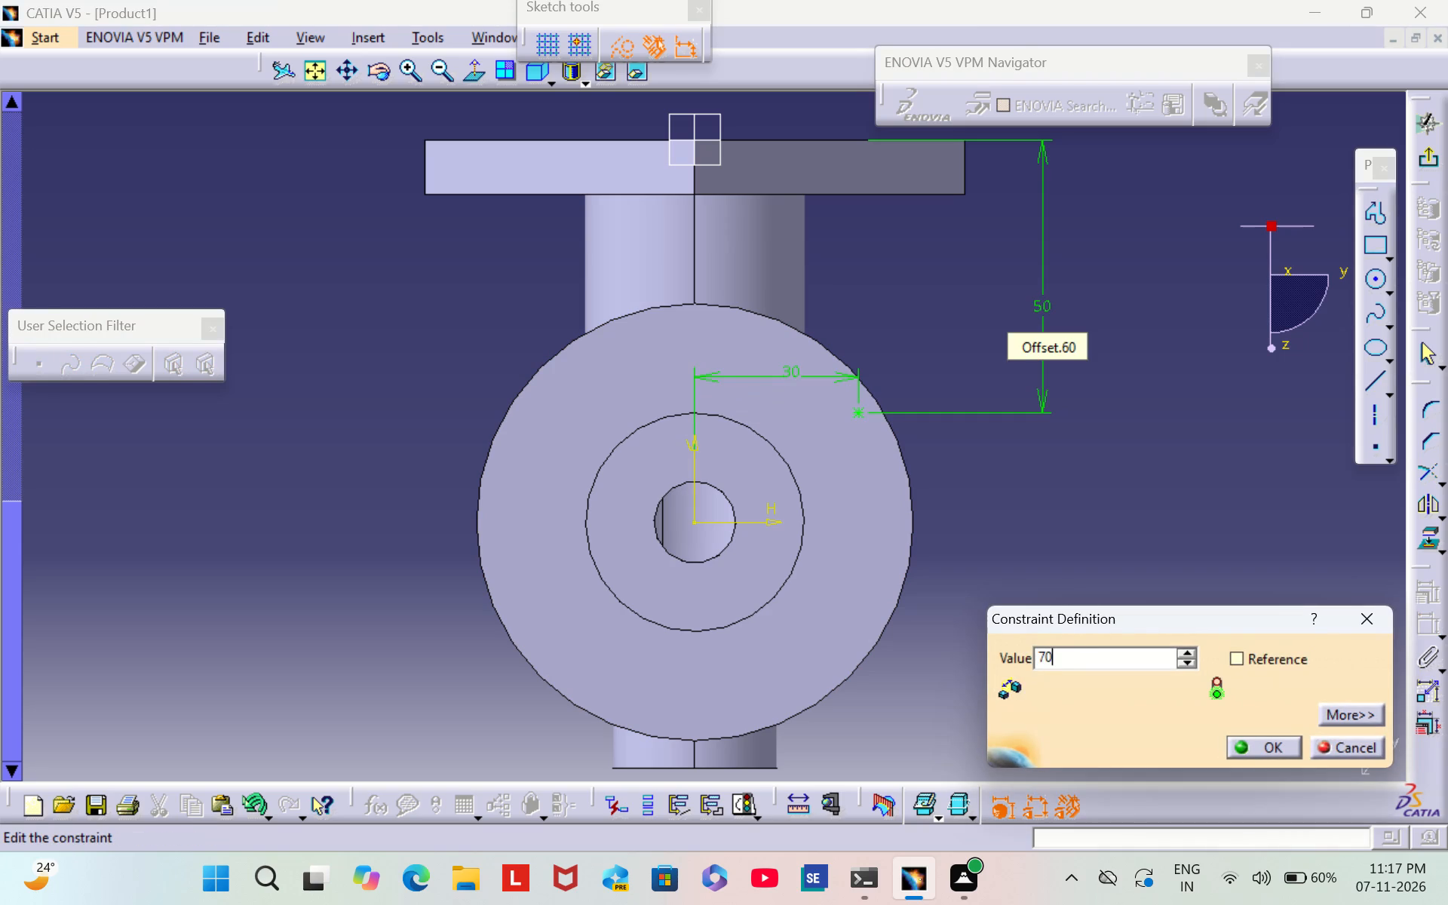
pyautogui.press('Return')
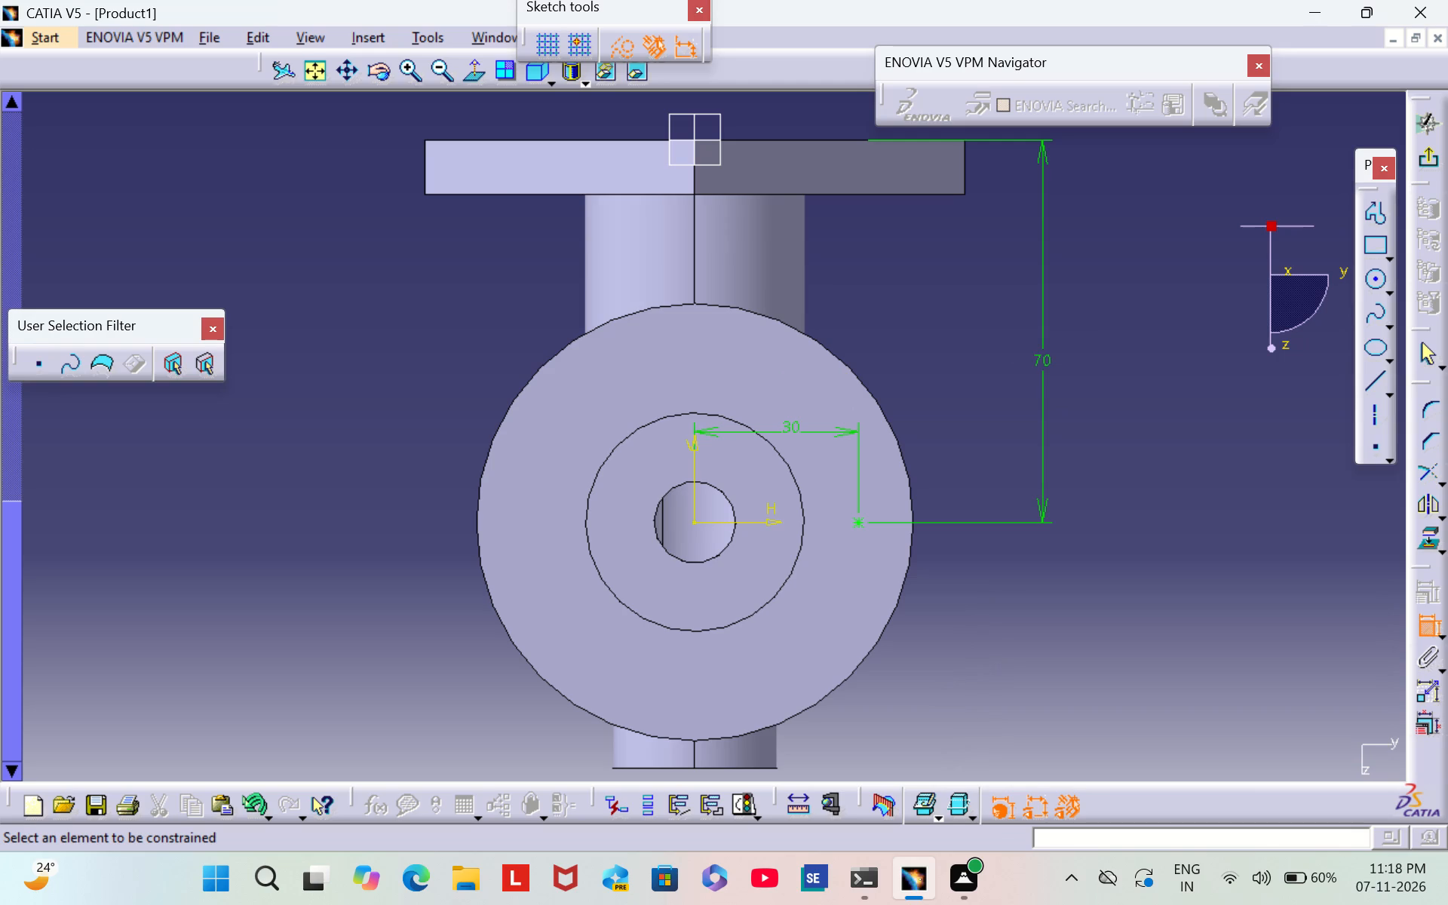
pyautogui.click(1426, 157)
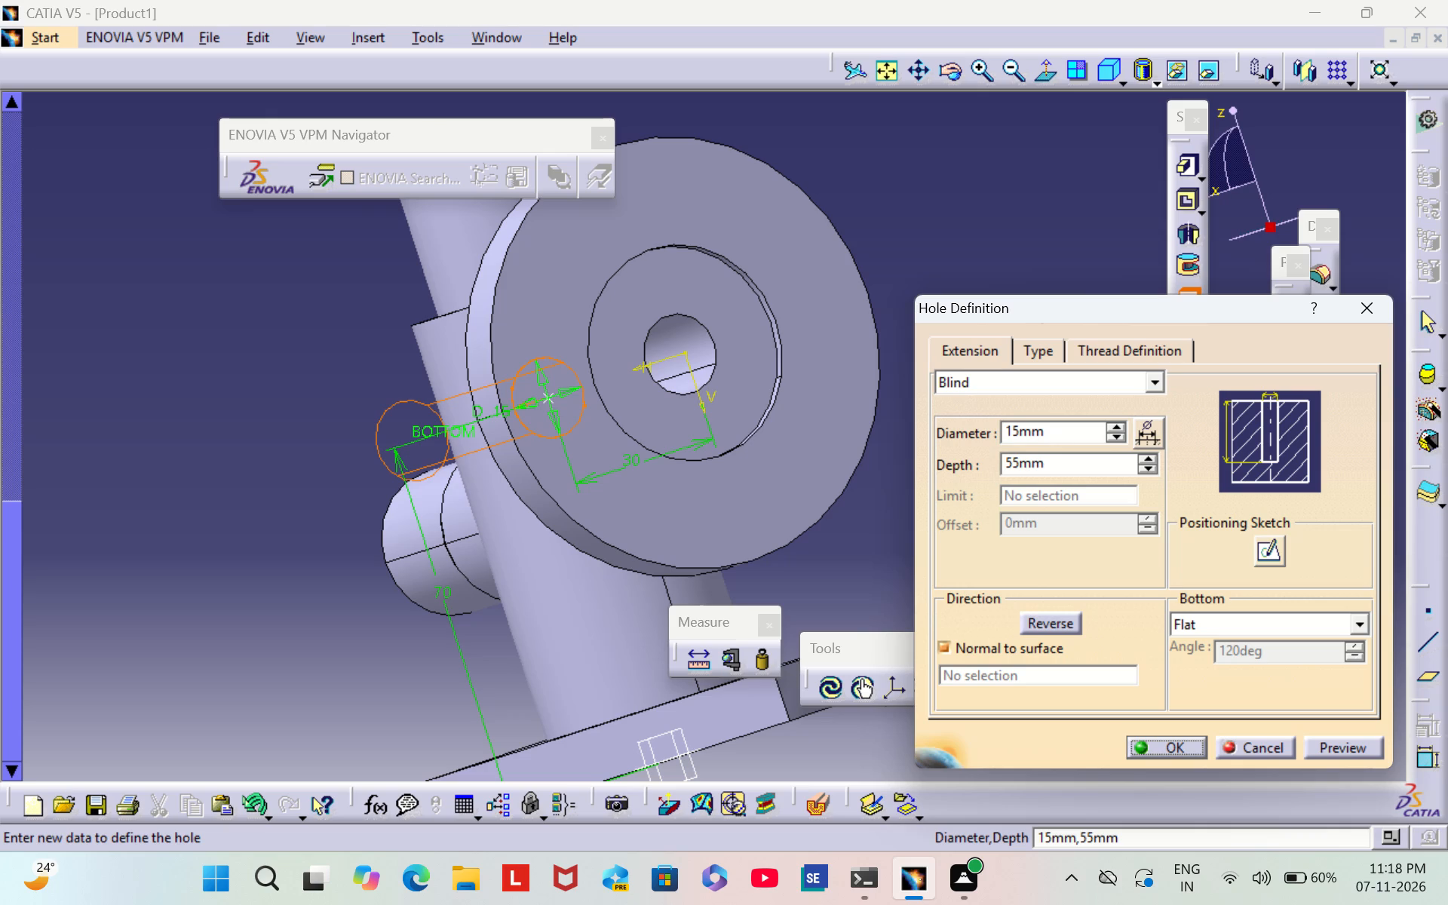
# Set the off-centre flange hole to 10 mm diameter and 10 mm depth, and create the hole.
pyautogui.click(1060, 436)
pyautogui.press('BackSpace')
pyautogui.press('BackSpace')
pyautogui.press('BackSpace')
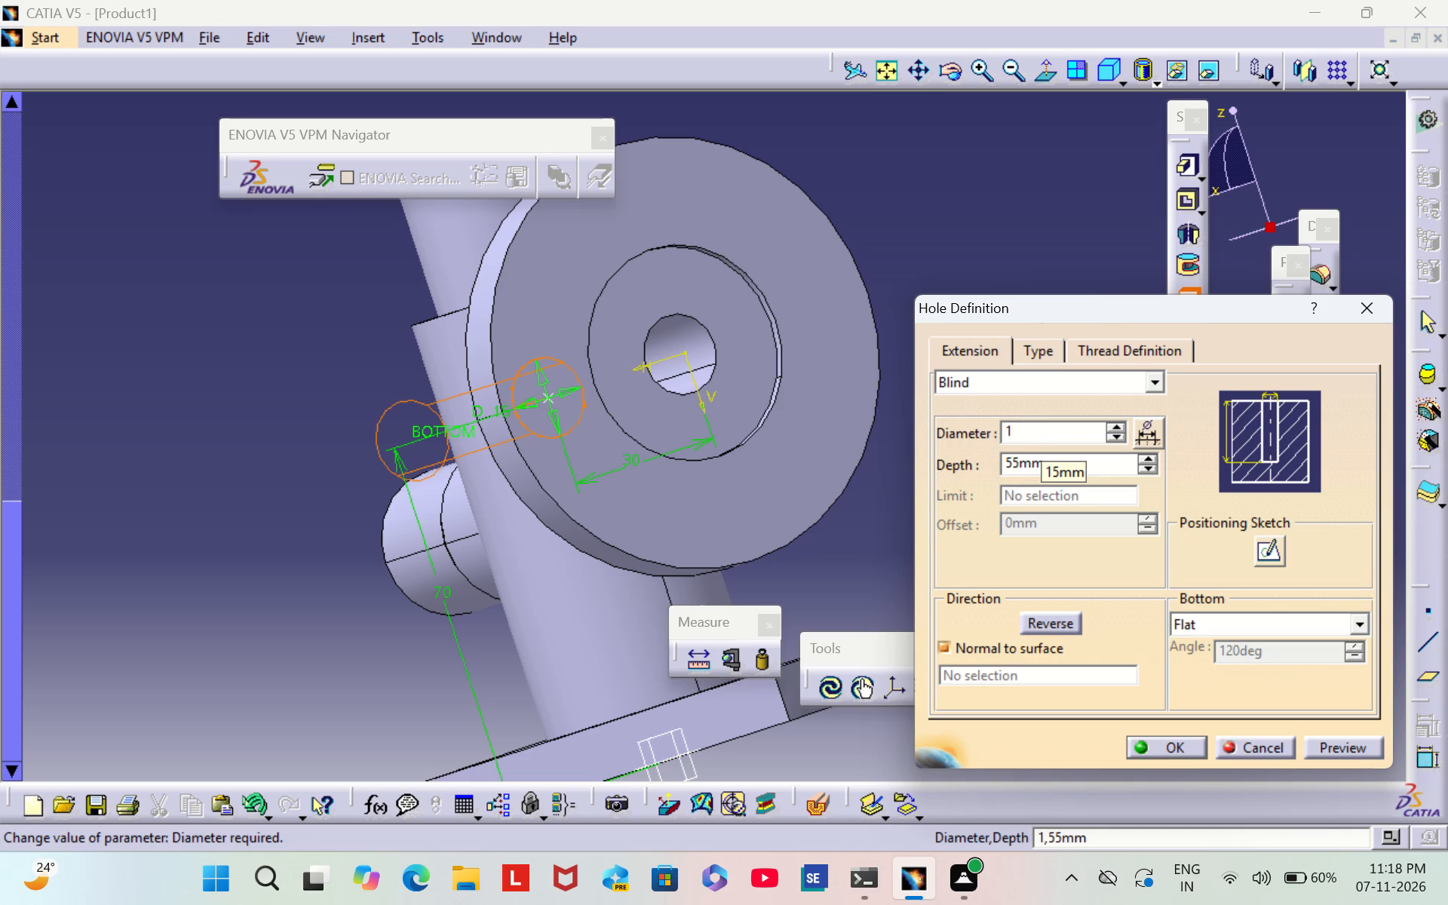
pyautogui.press('0')
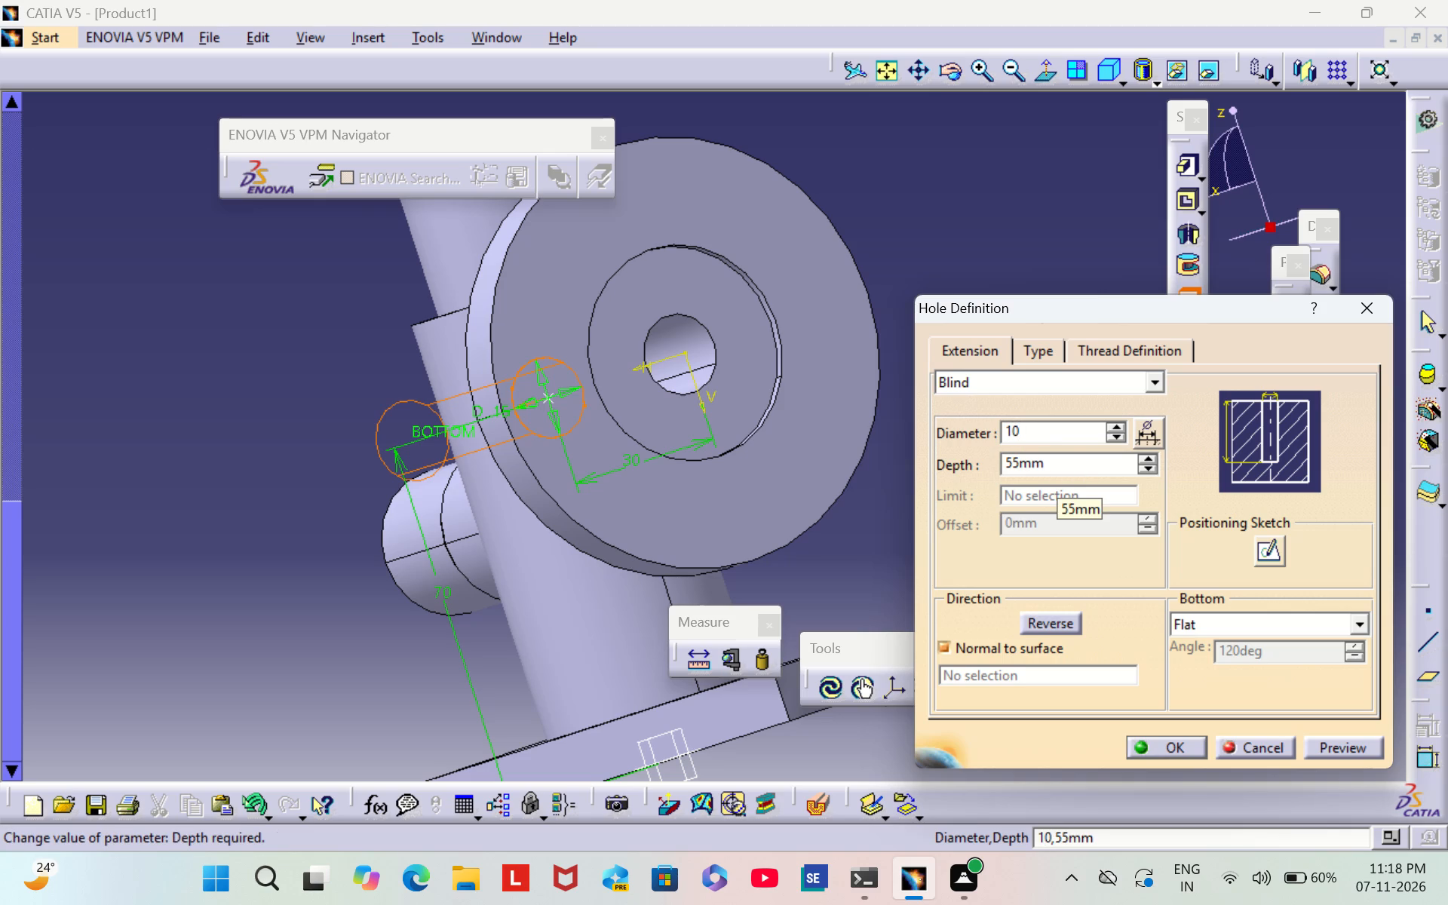
pyautogui.click(1063, 463)
pyautogui.press('BackSpace')
pyautogui.press('BackSpace')
pyautogui.press('BackSpace')
pyautogui.press('BackSpace')
pyautogui.press('BackSpace')
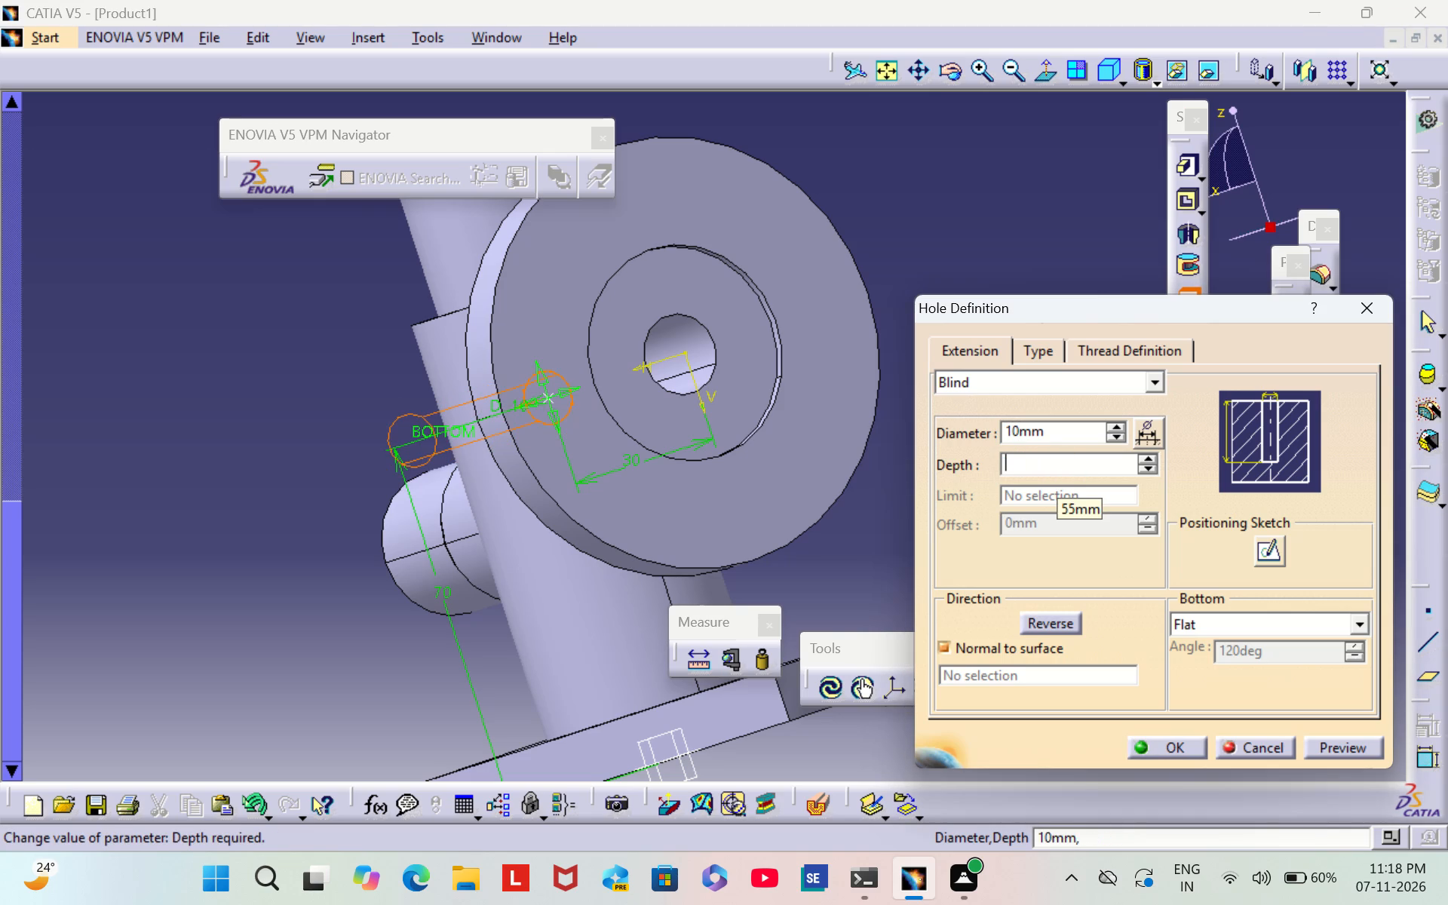
pyautogui.write('10')
pyautogui.click(1169, 741)
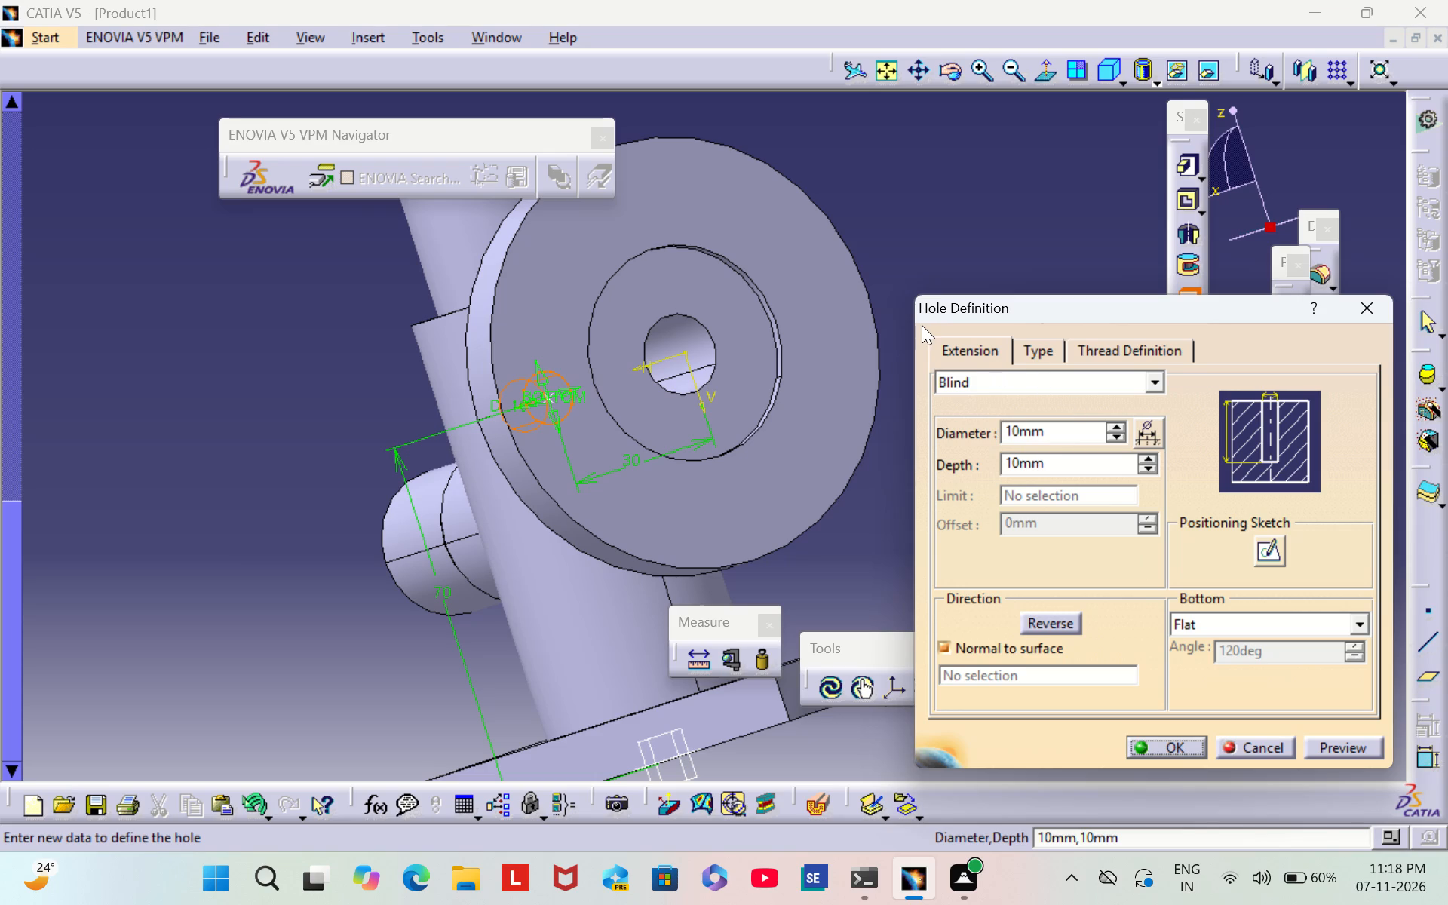
pyautogui.click(1189, 746)
pyautogui.click(992, 315)
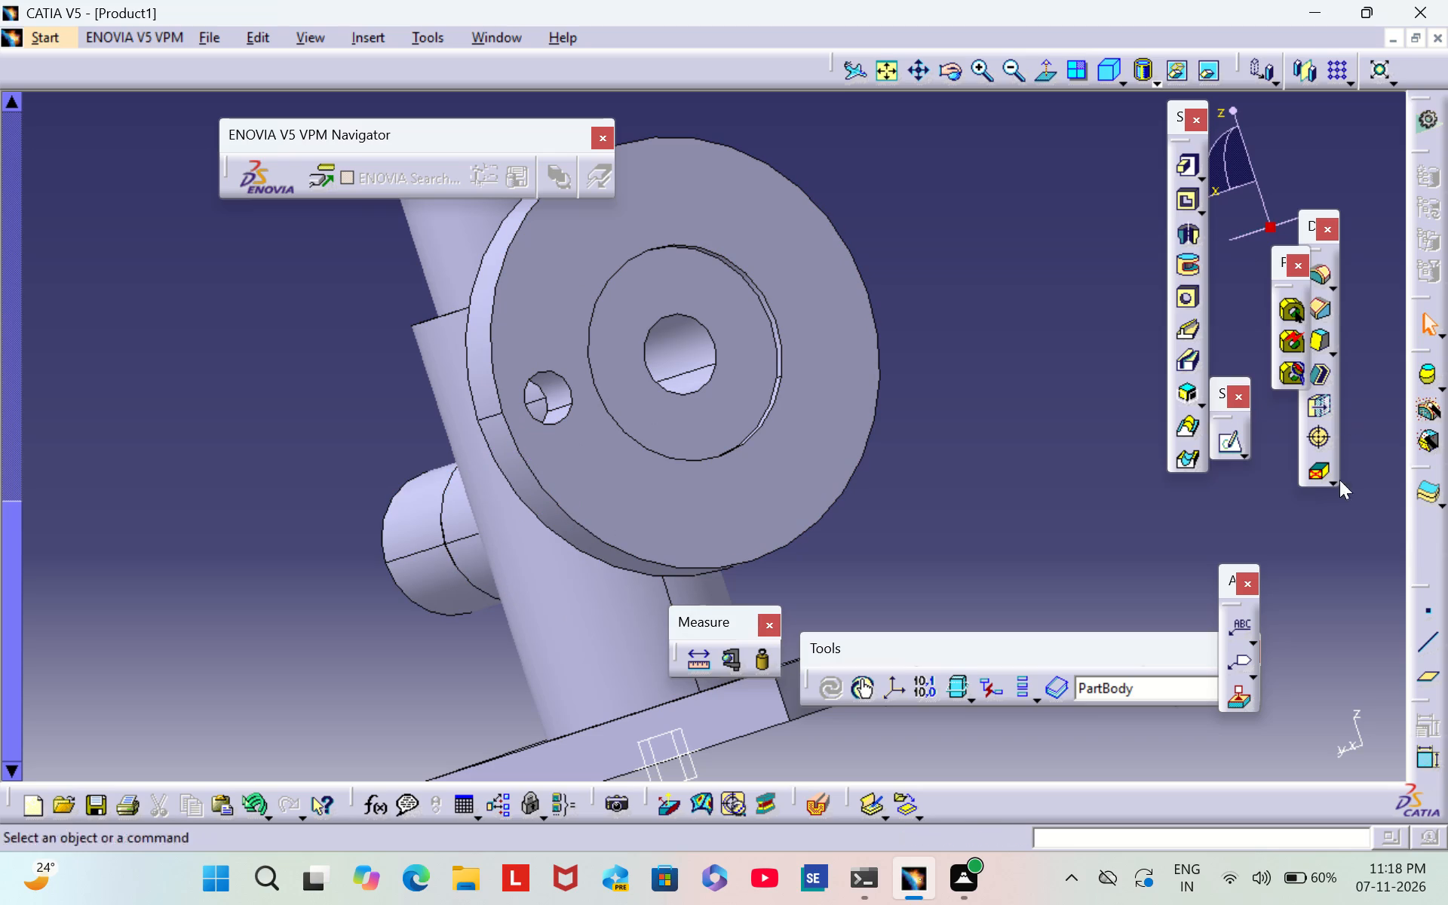
# Start a circular pattern and define it as a complete crown with 4 instances.
pyautogui.click(1355, 79)
pyautogui.click(1369, 146)
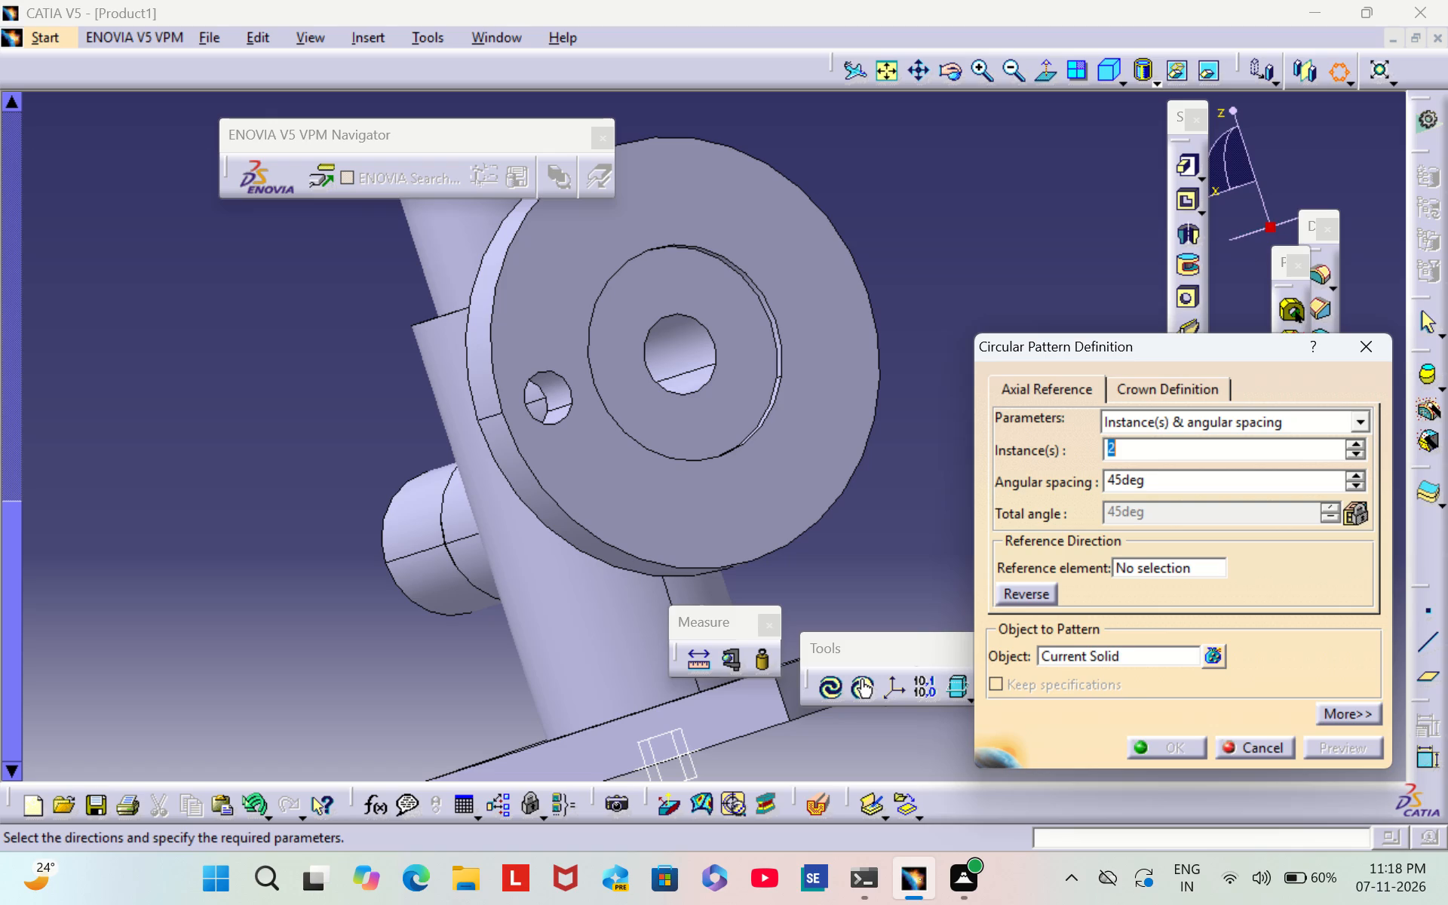
pyautogui.click(1213, 430)
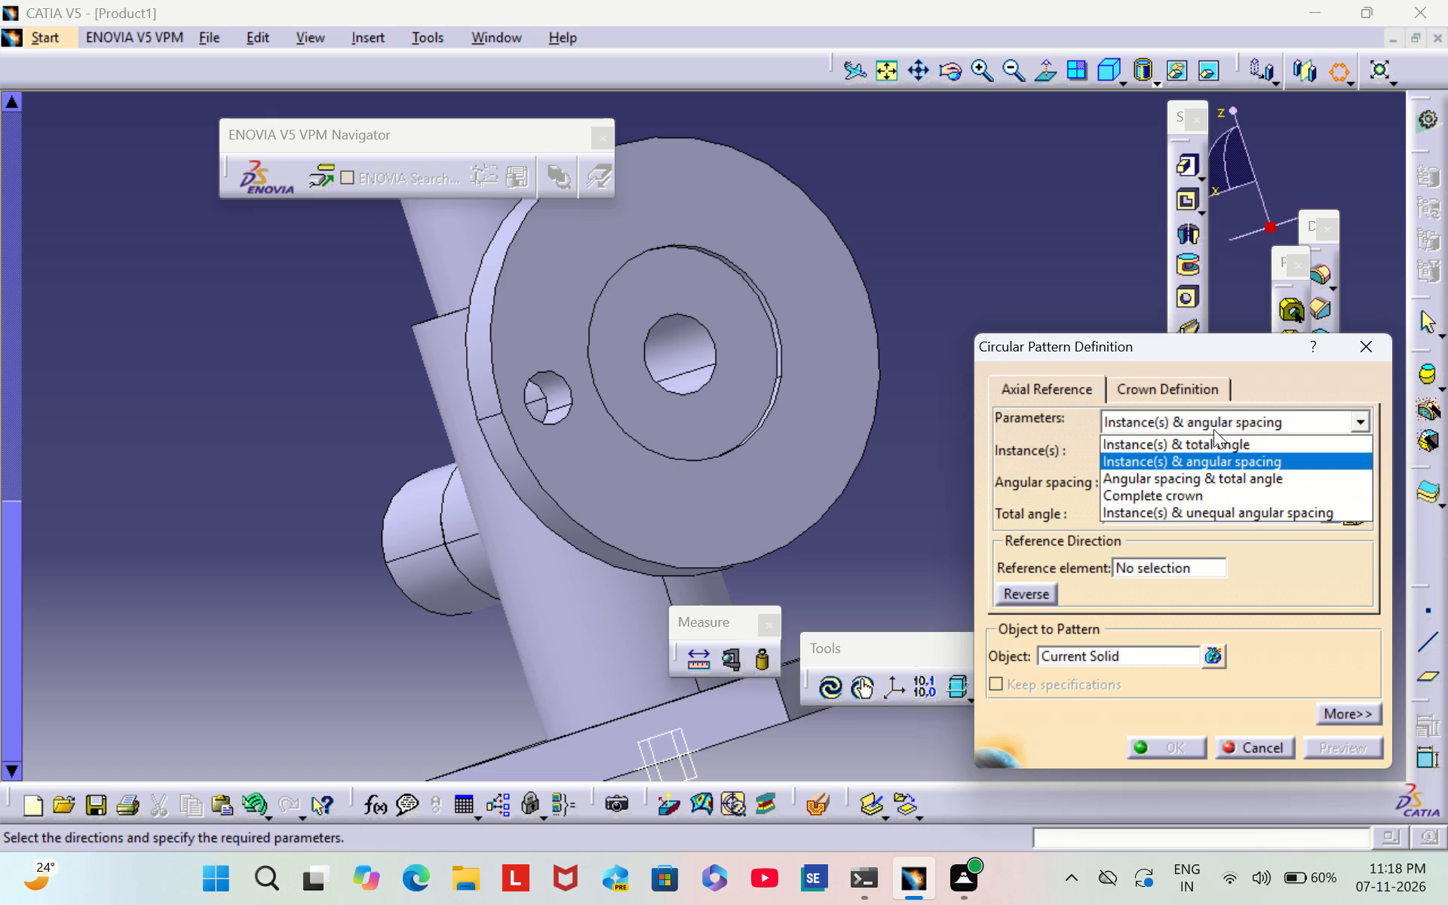
pyautogui.click(1191, 498)
pyautogui.click(1169, 452)
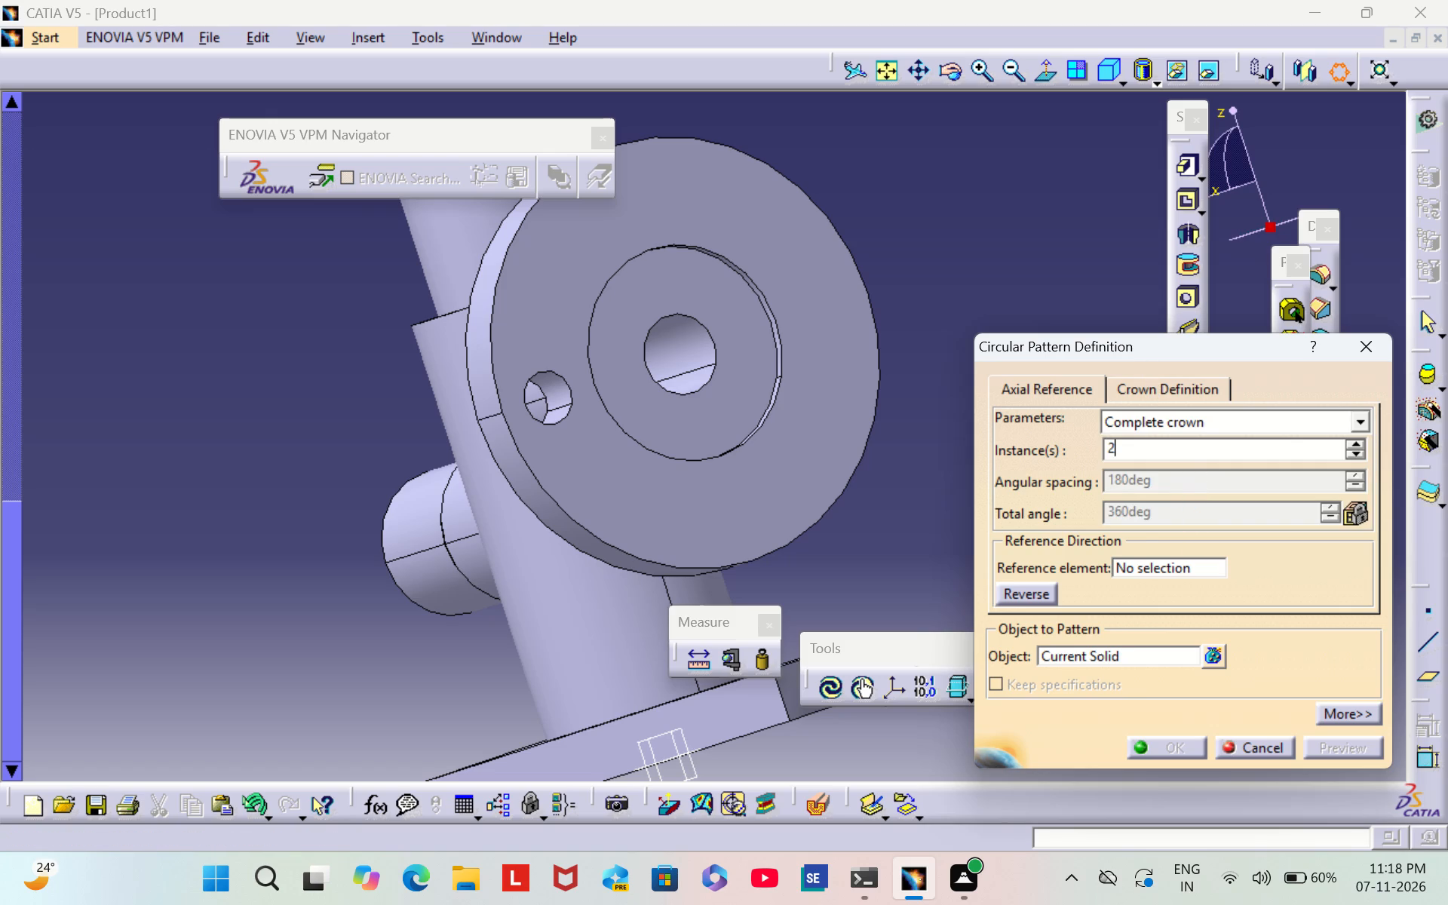
pyautogui.press('BackSpace')
pyautogui.click(1115, 649)
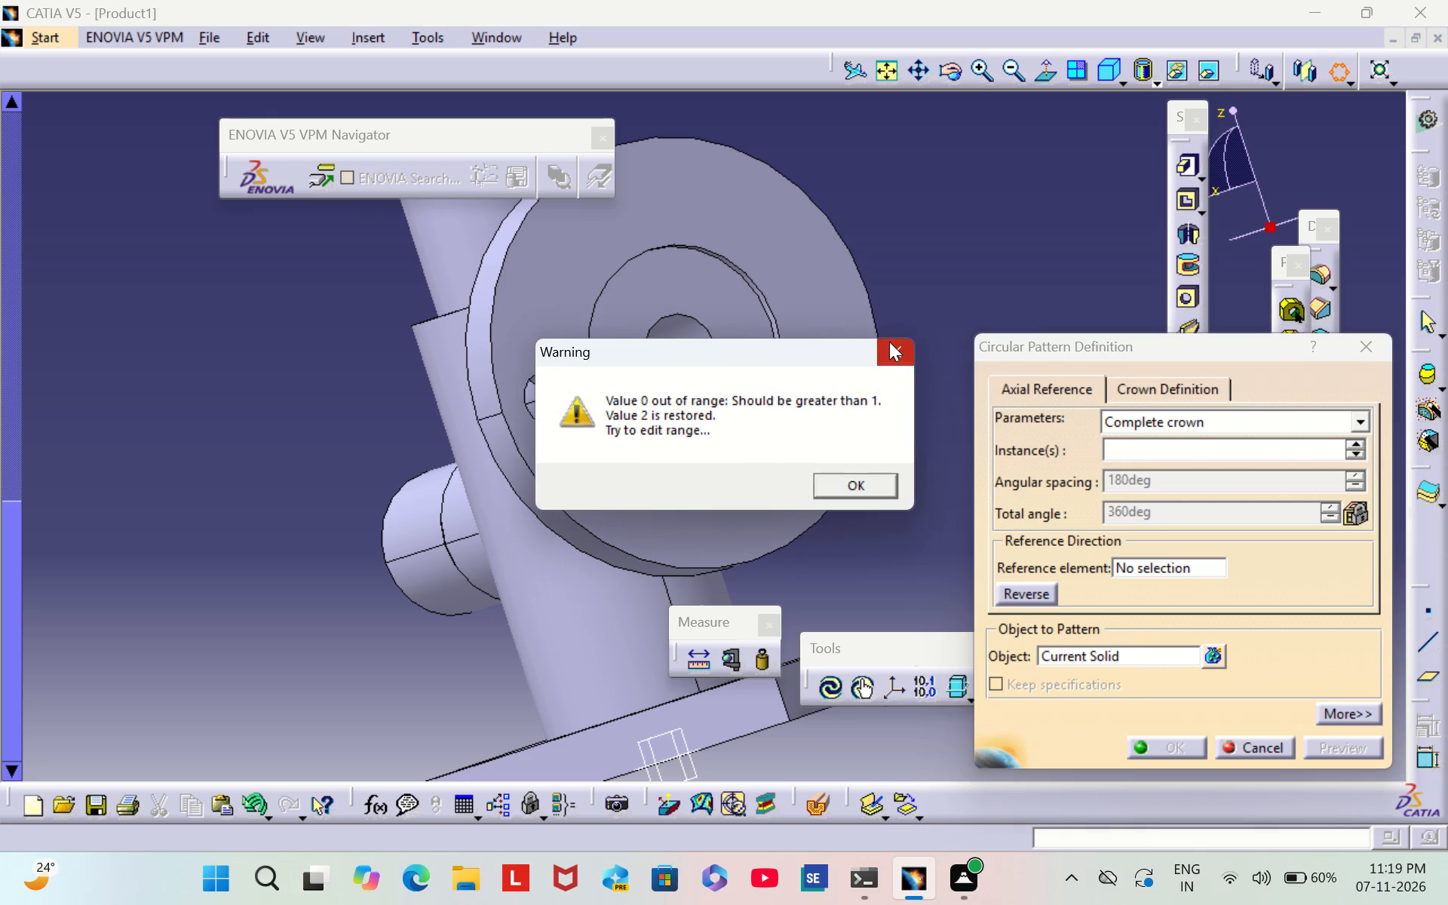
pyautogui.click(889, 342)
pyautogui.click(563, 413)
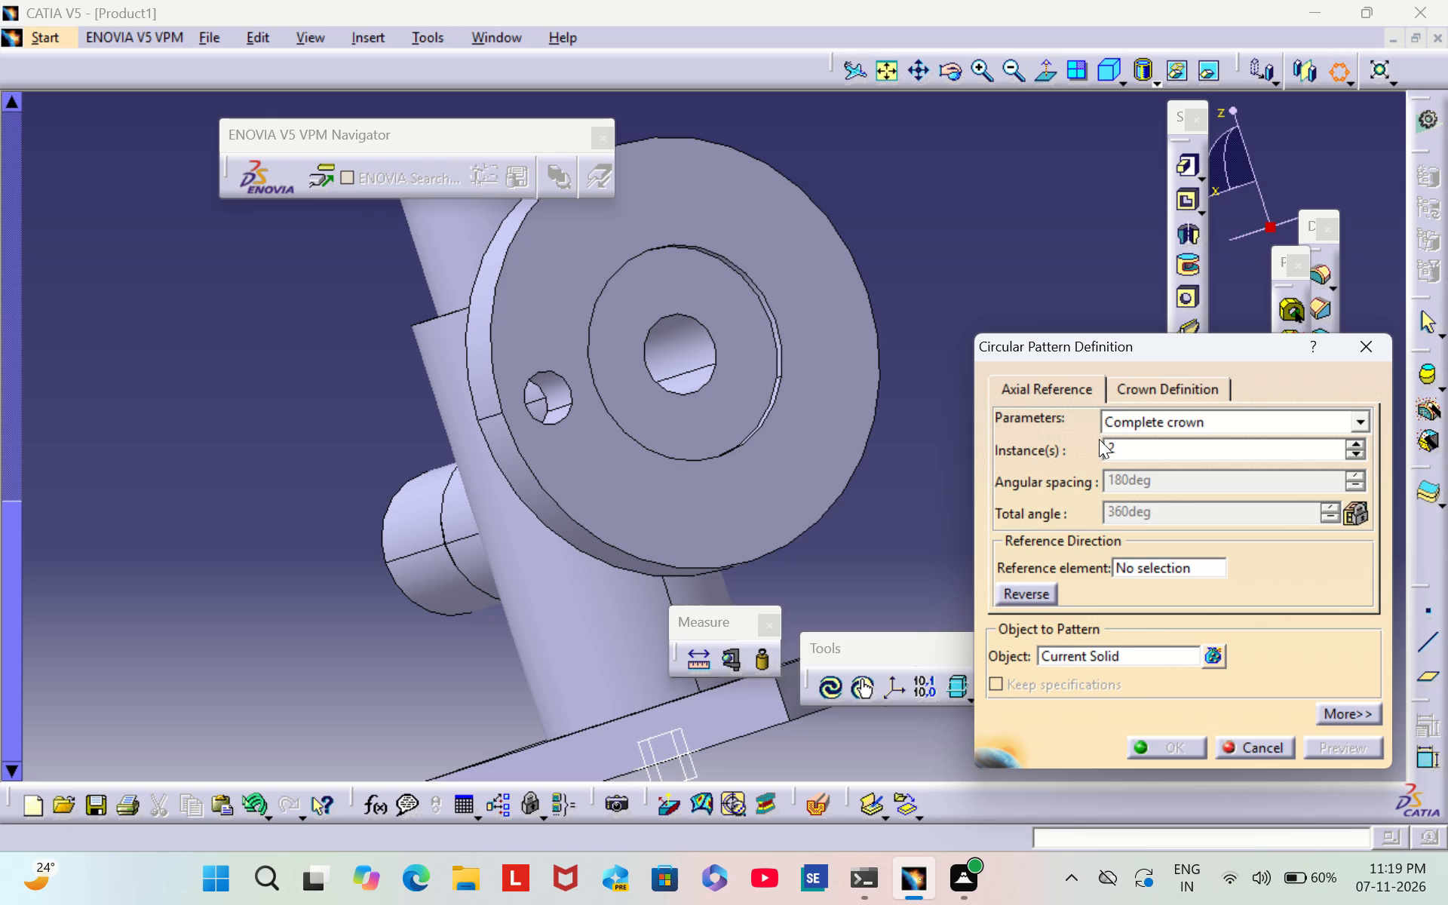
pyautogui.click(1143, 451)
pyautogui.press('BackSpace')
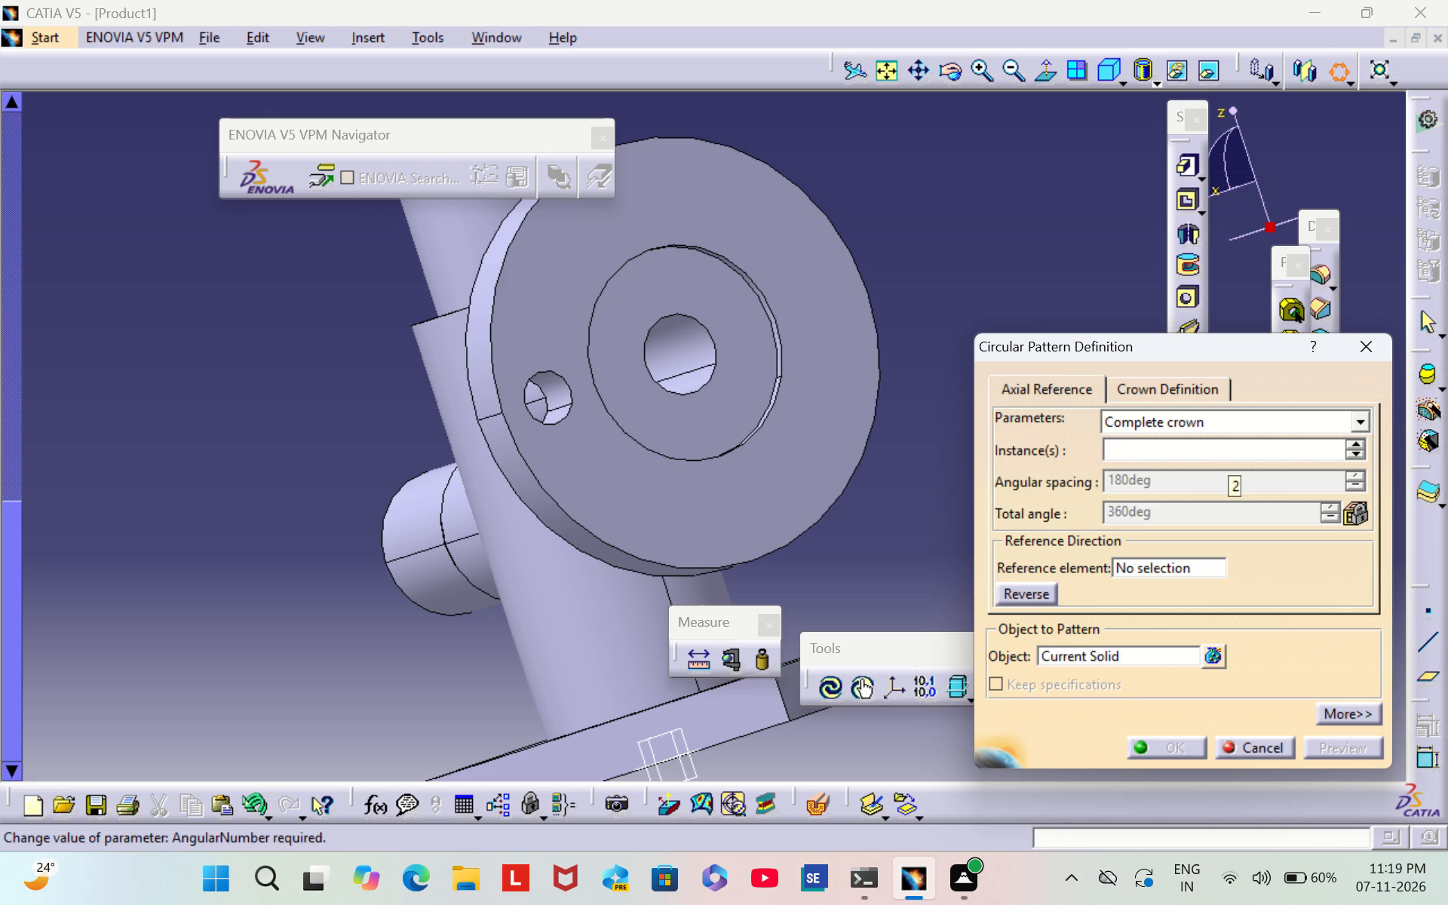
pyautogui.press('4')
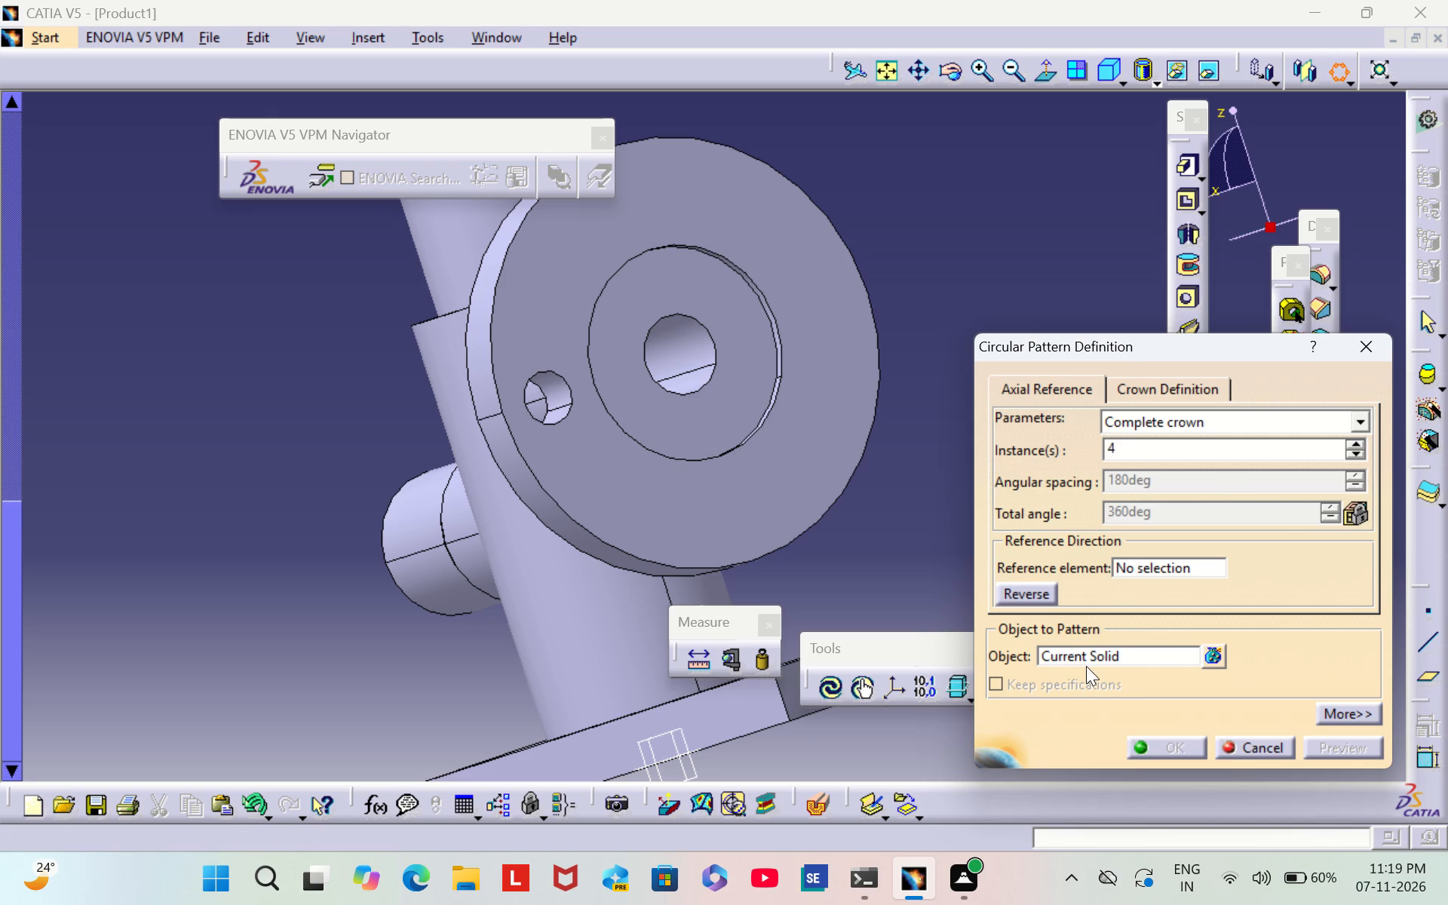
# Pattern the off-centre flange hole around the flange's central bore as the reference element, and create the pattern.
pyautogui.click(1093, 657)
pyautogui.click(1214, 656)
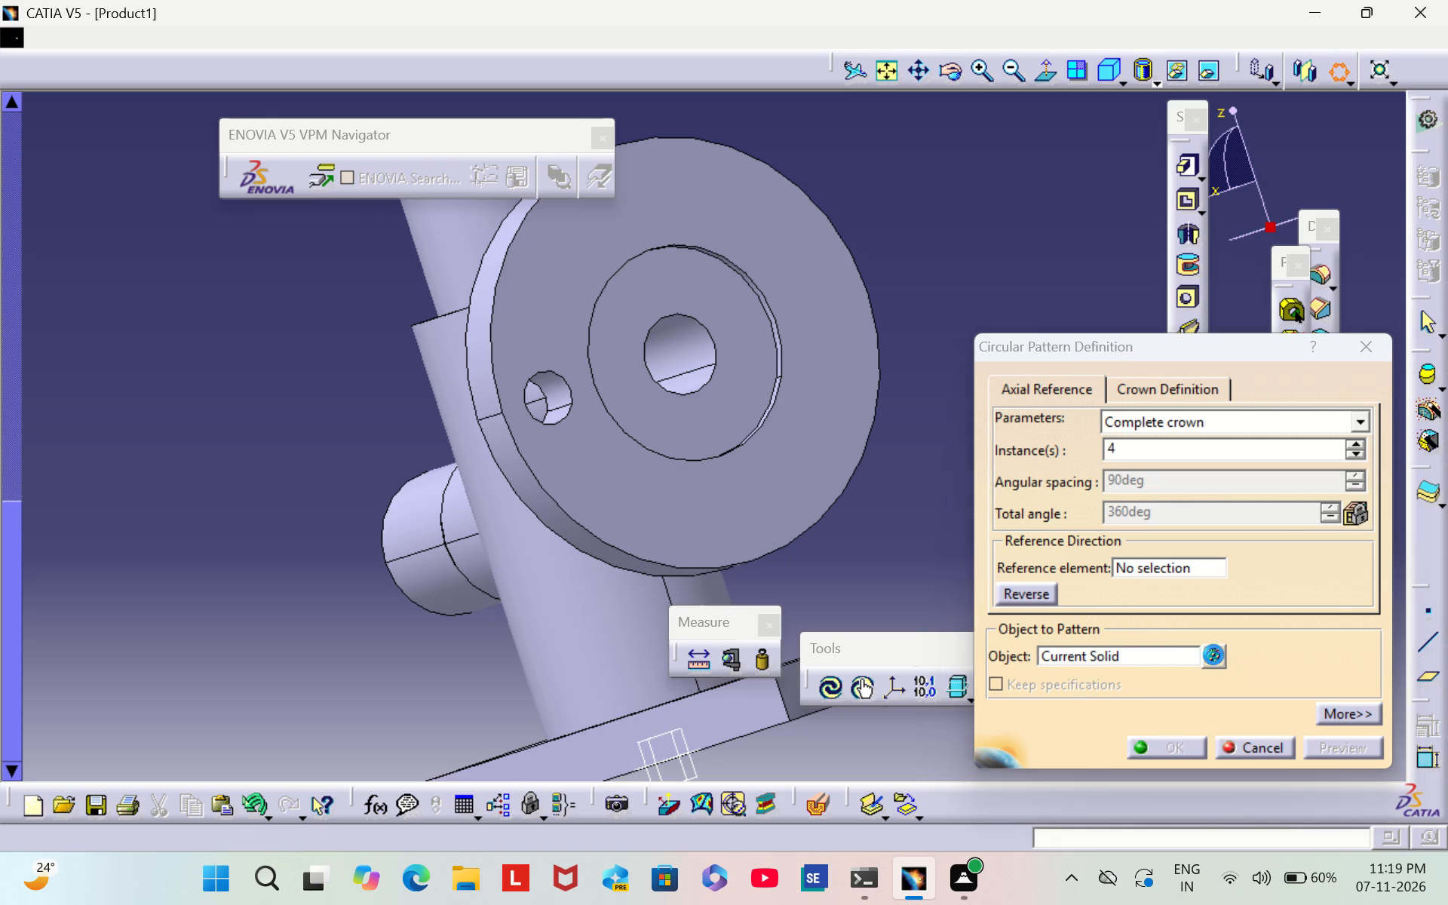
pyautogui.click(563, 414)
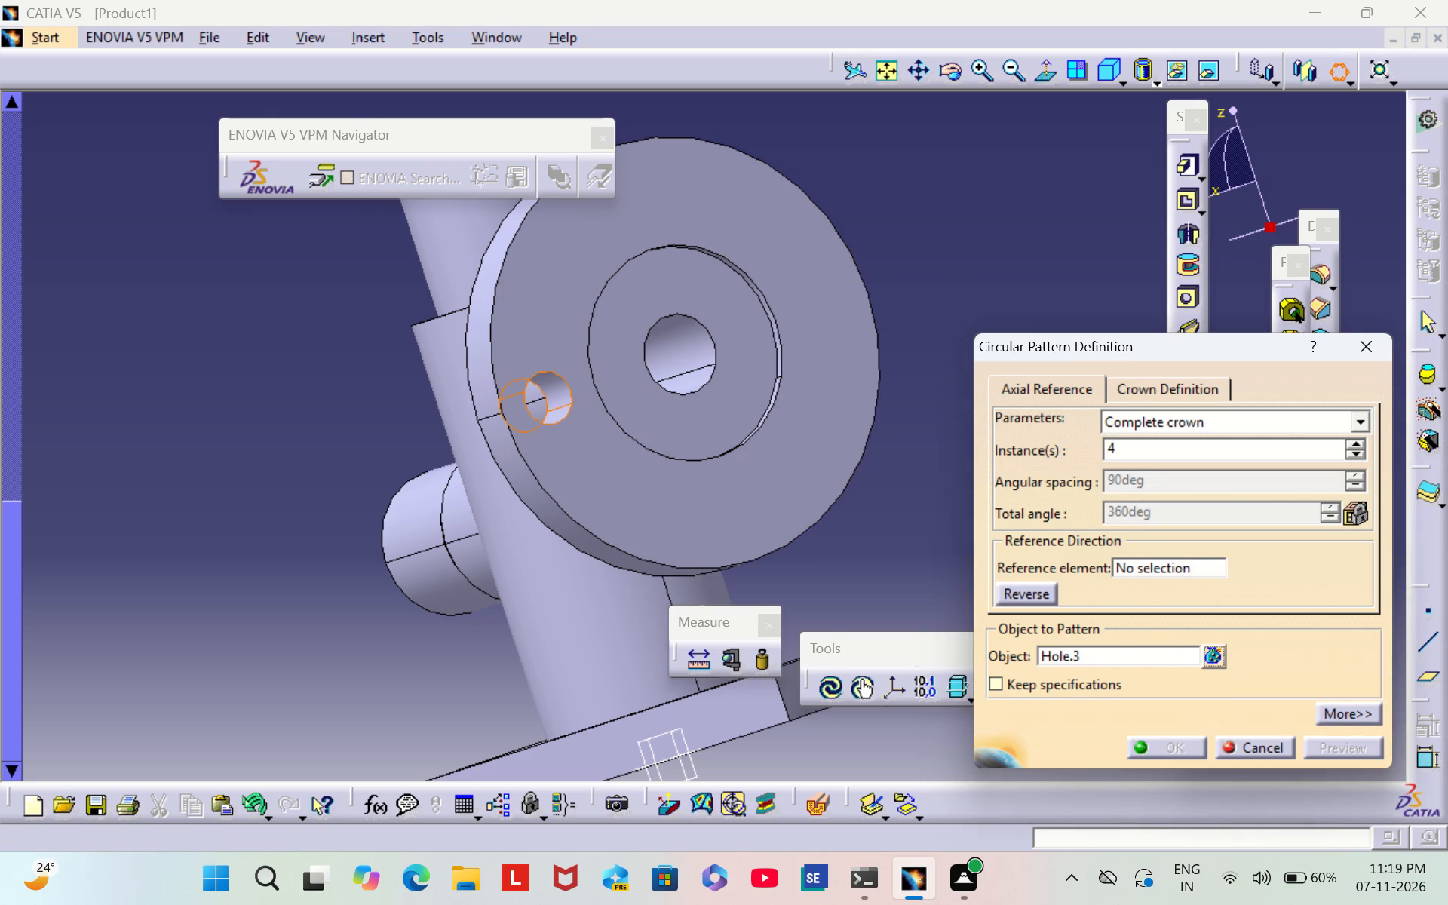
pyautogui.click(1146, 566)
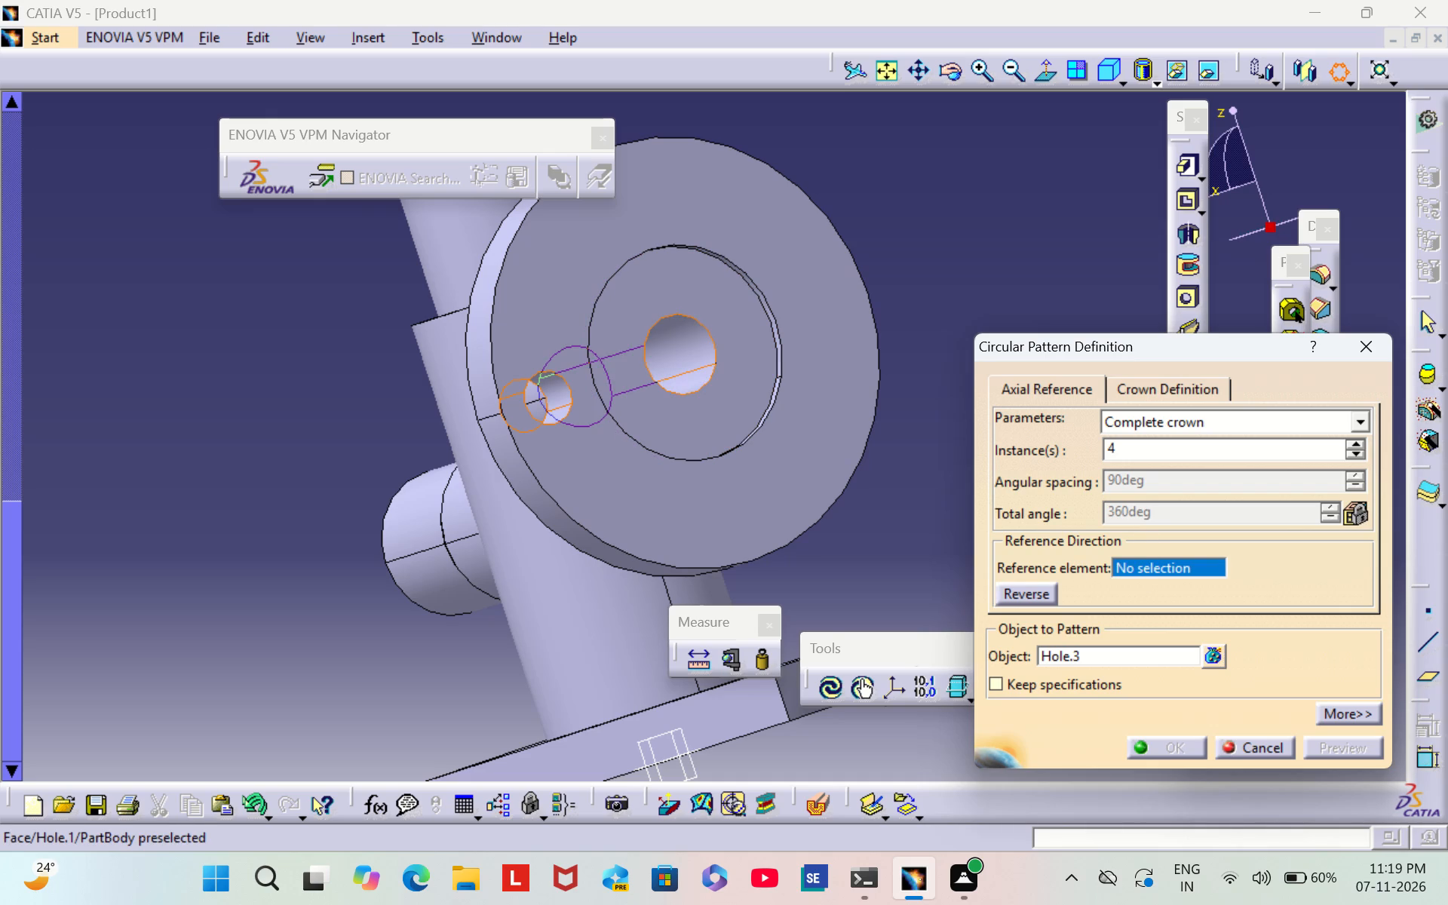
pyautogui.click(686, 353)
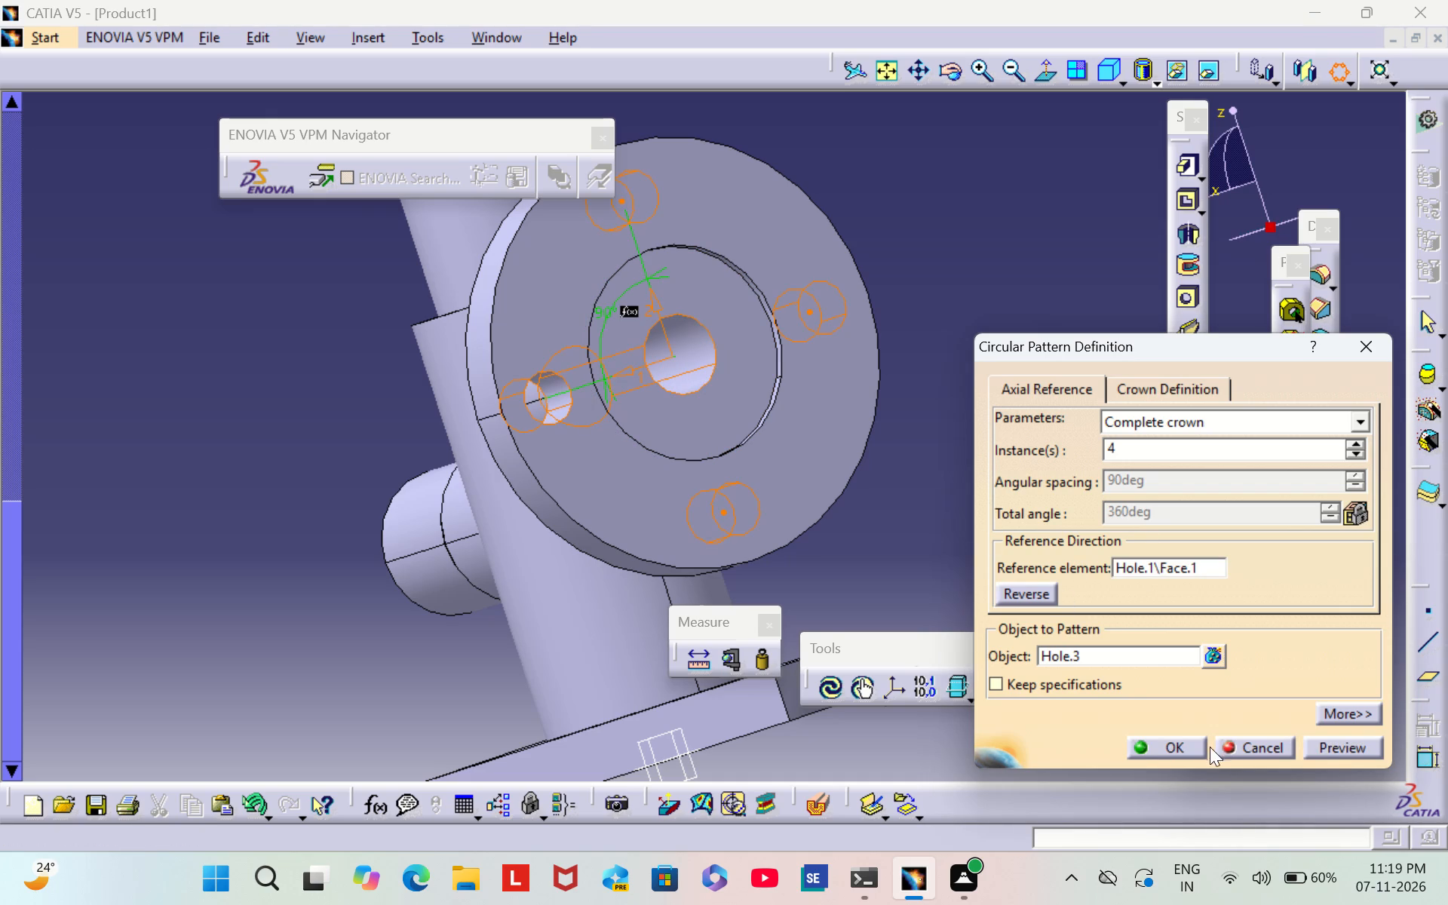
pyautogui.click(1186, 749)
pyautogui.click(1040, 479)
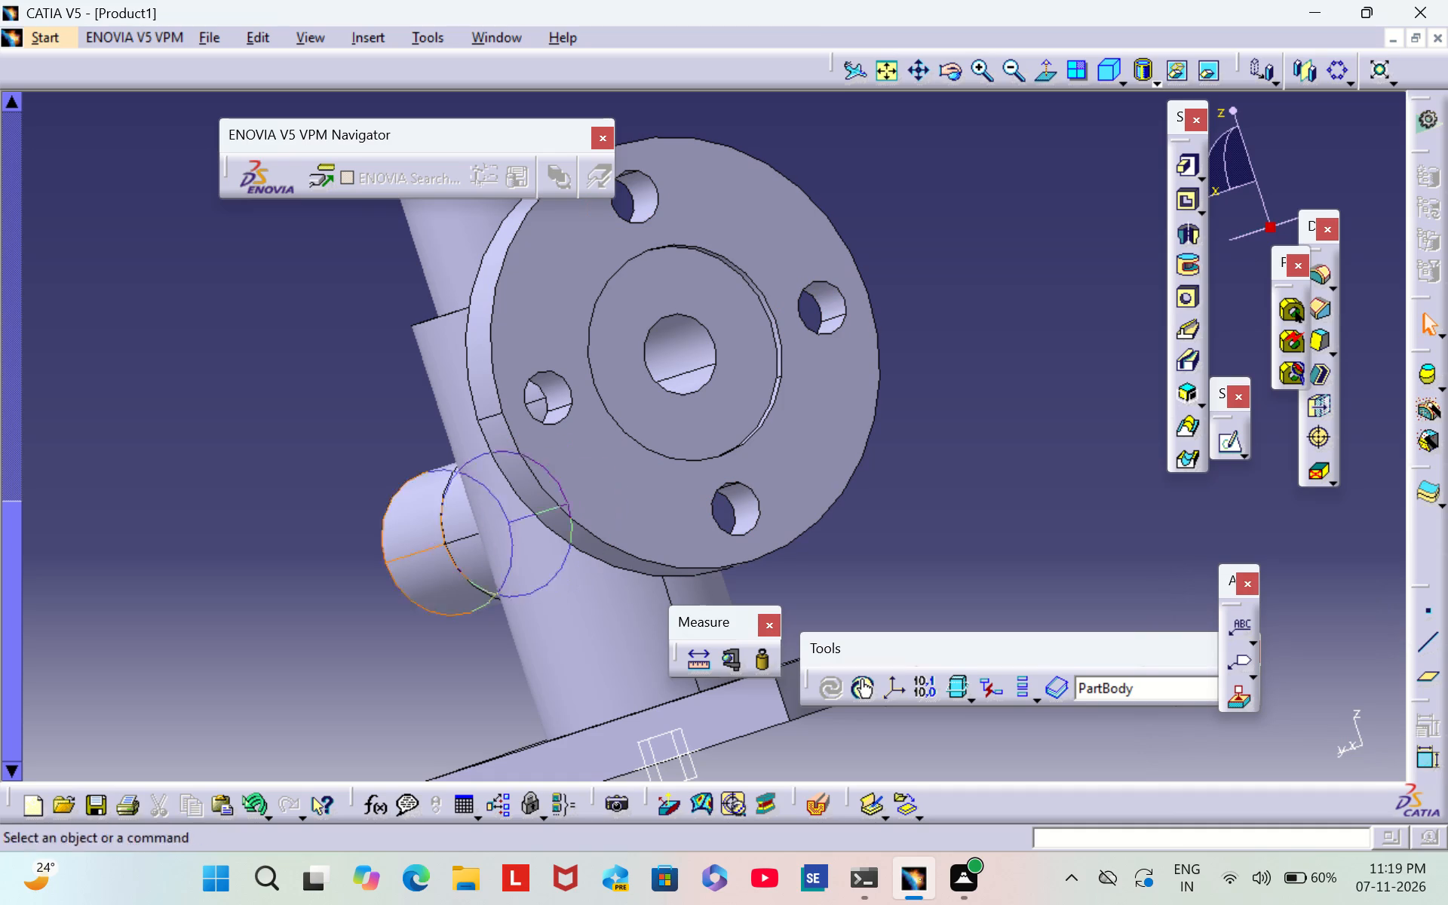
# Place a hole on the square base's top face near the corner under the flange and open its positioning sketch.
pyautogui.scroll(-1, 407, 621)
pyautogui.moveTo(407, 621); pyautogui.dragTo(517, 466, button='middle')
pyautogui.moveTo(517, 466); pyautogui.dragTo(524, 470, button='middle')
pyautogui.moveTo(517, 466); pyautogui.dragTo(524, 470, button='right')
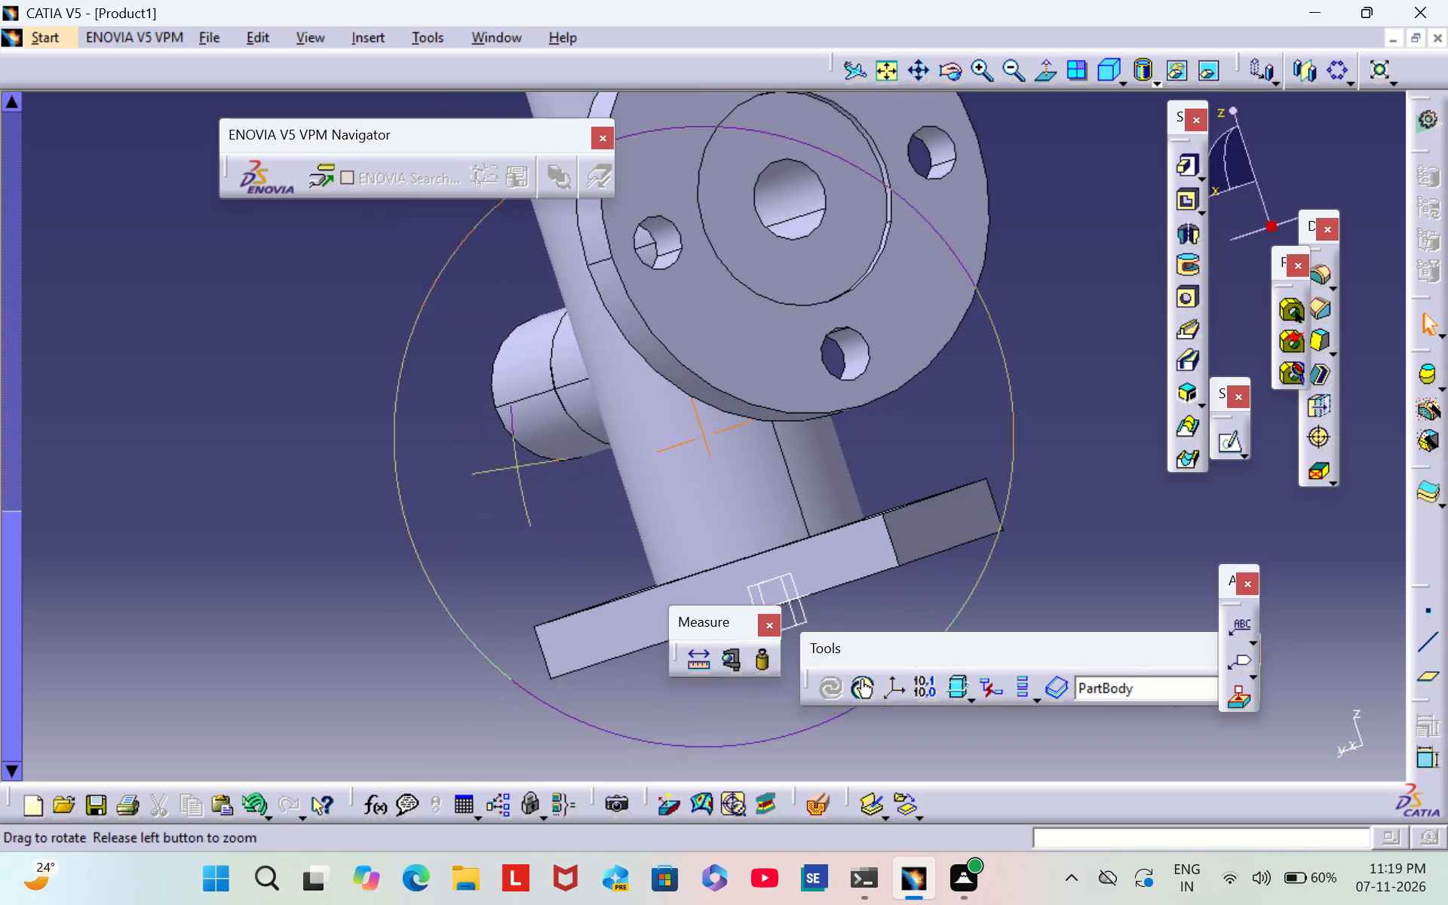
pyautogui.moveTo(524, 470); pyautogui.dragTo(839, 547, button='right')
pyautogui.moveTo(524, 470); pyautogui.dragTo(839, 547, button='middle')
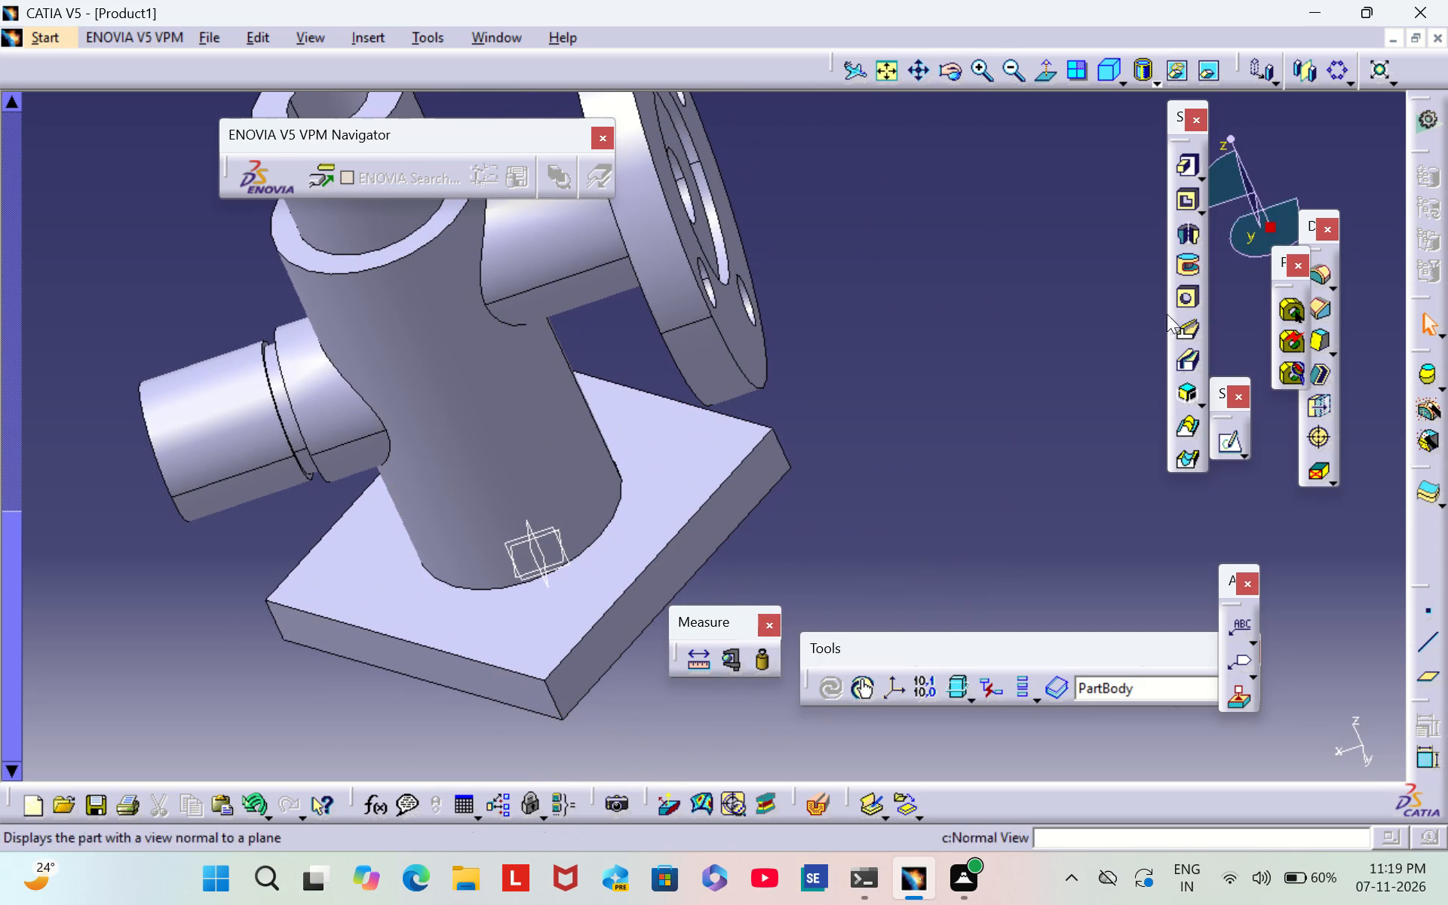
pyautogui.click(1187, 297)
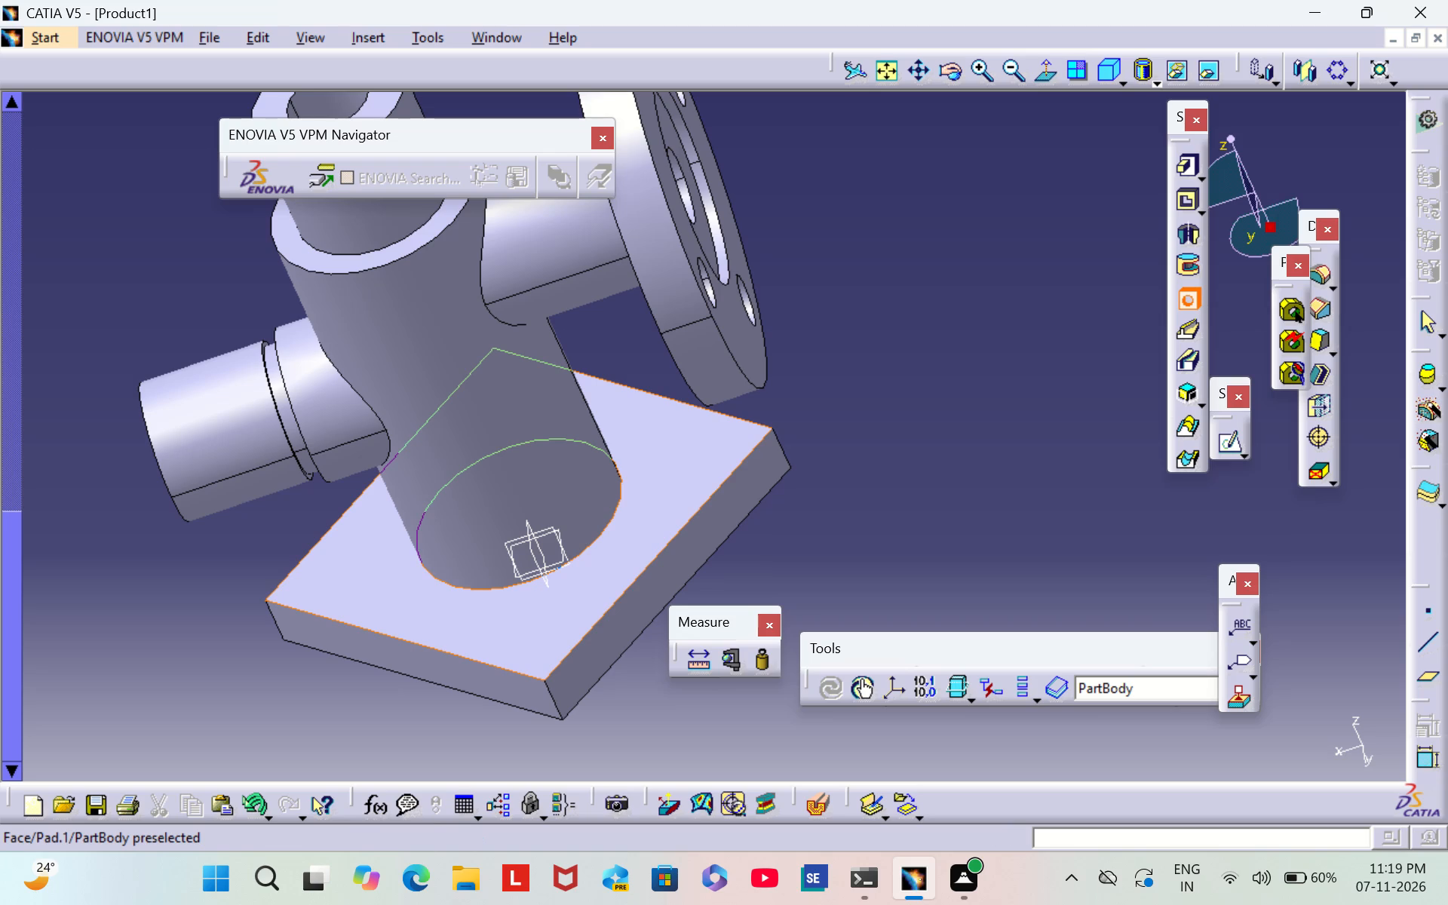
pyautogui.click(689, 448)
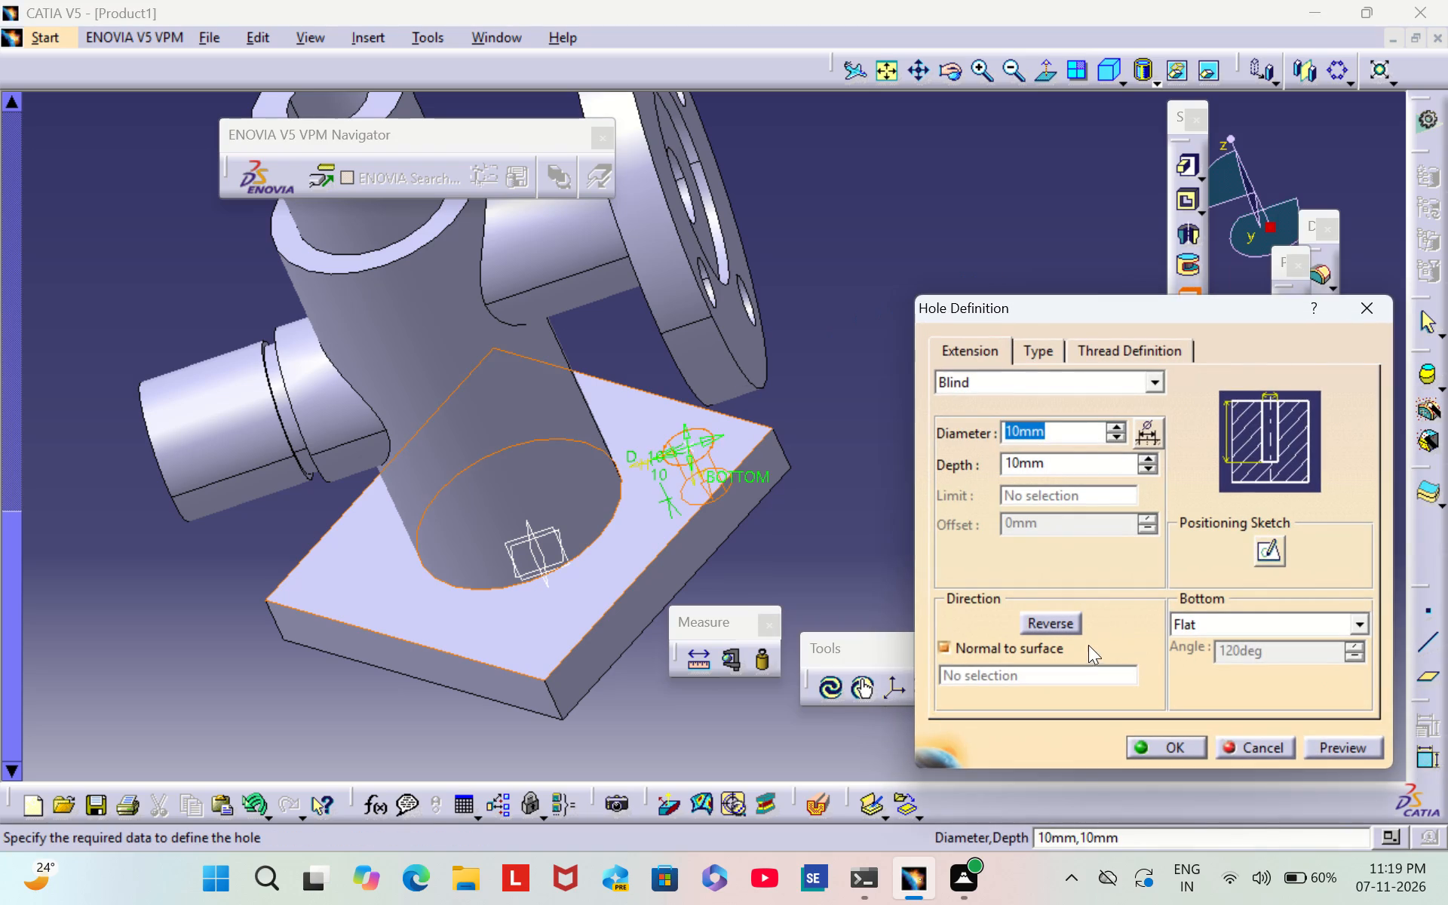
pyautogui.click(1265, 549)
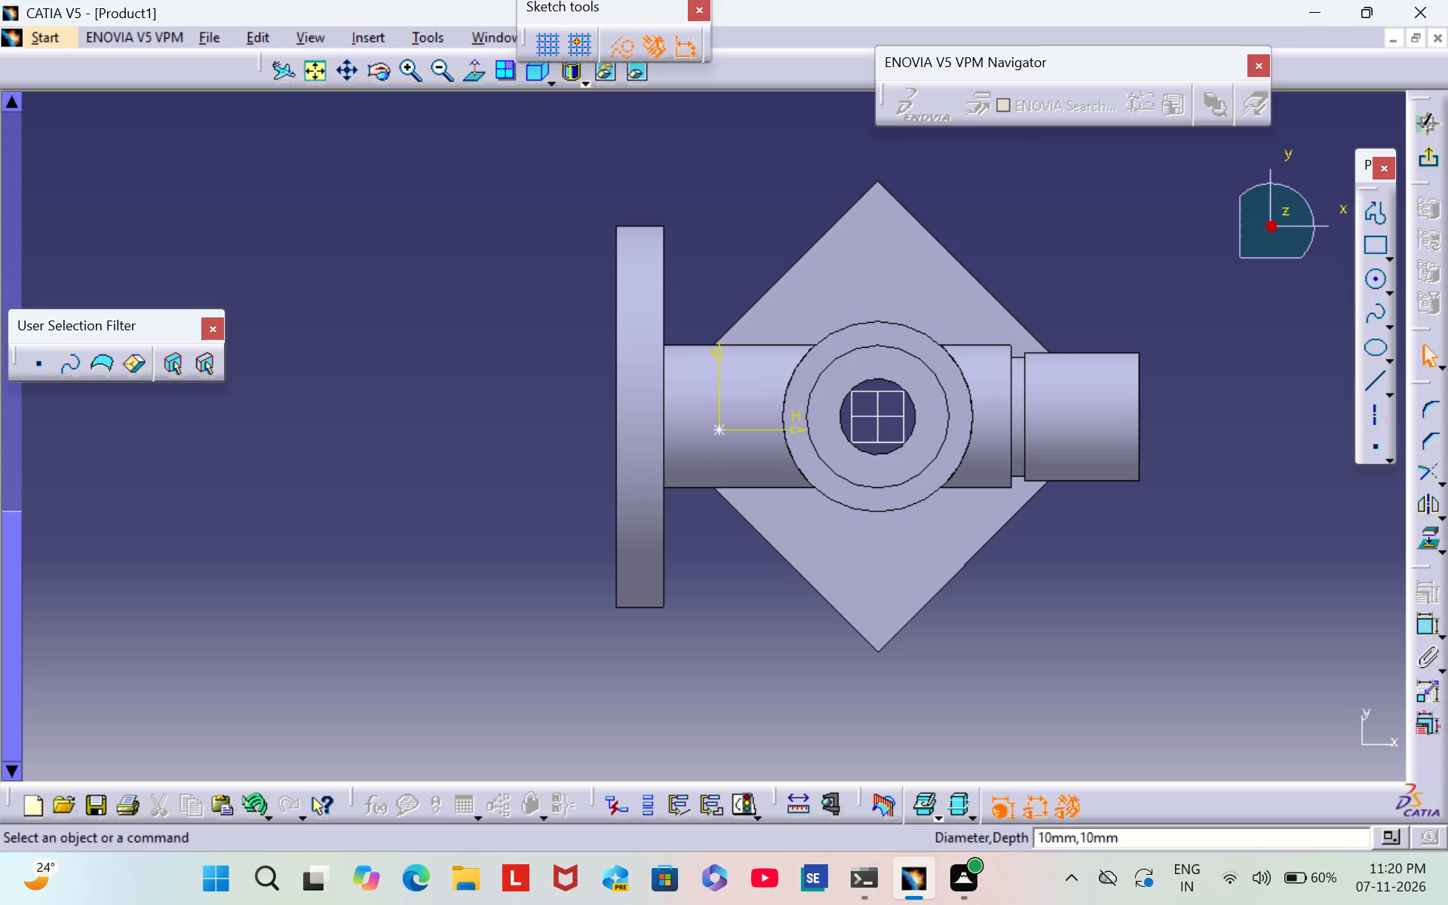
# Dimension the hole's centre point horizontally from the column's centre and set the distance to 35 mm.
pyautogui.doubleClick(1428, 625)
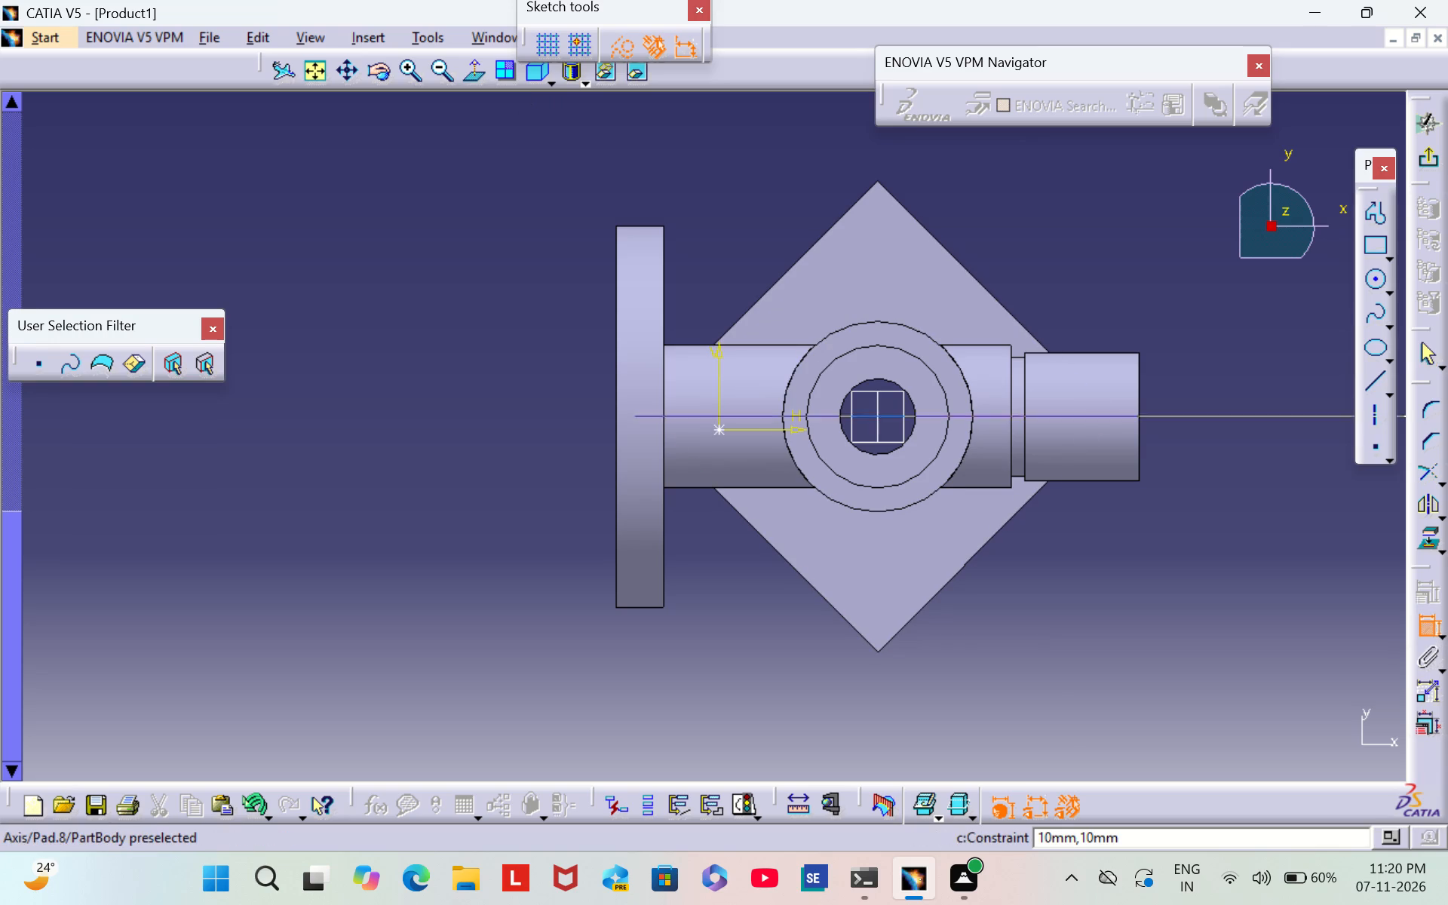
pyautogui.click(876, 398)
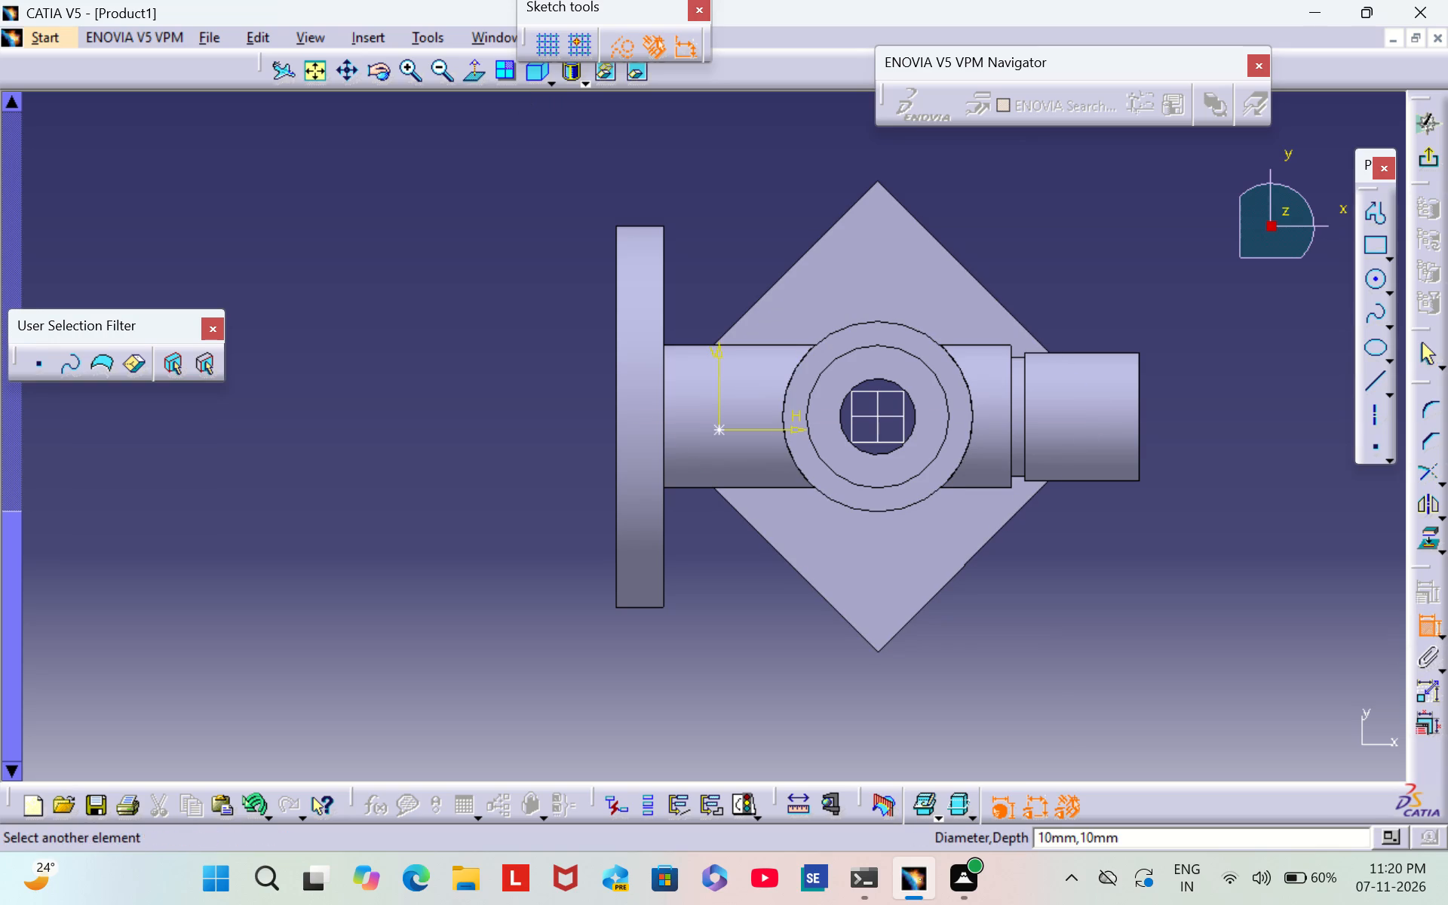
pyautogui.click(720, 428)
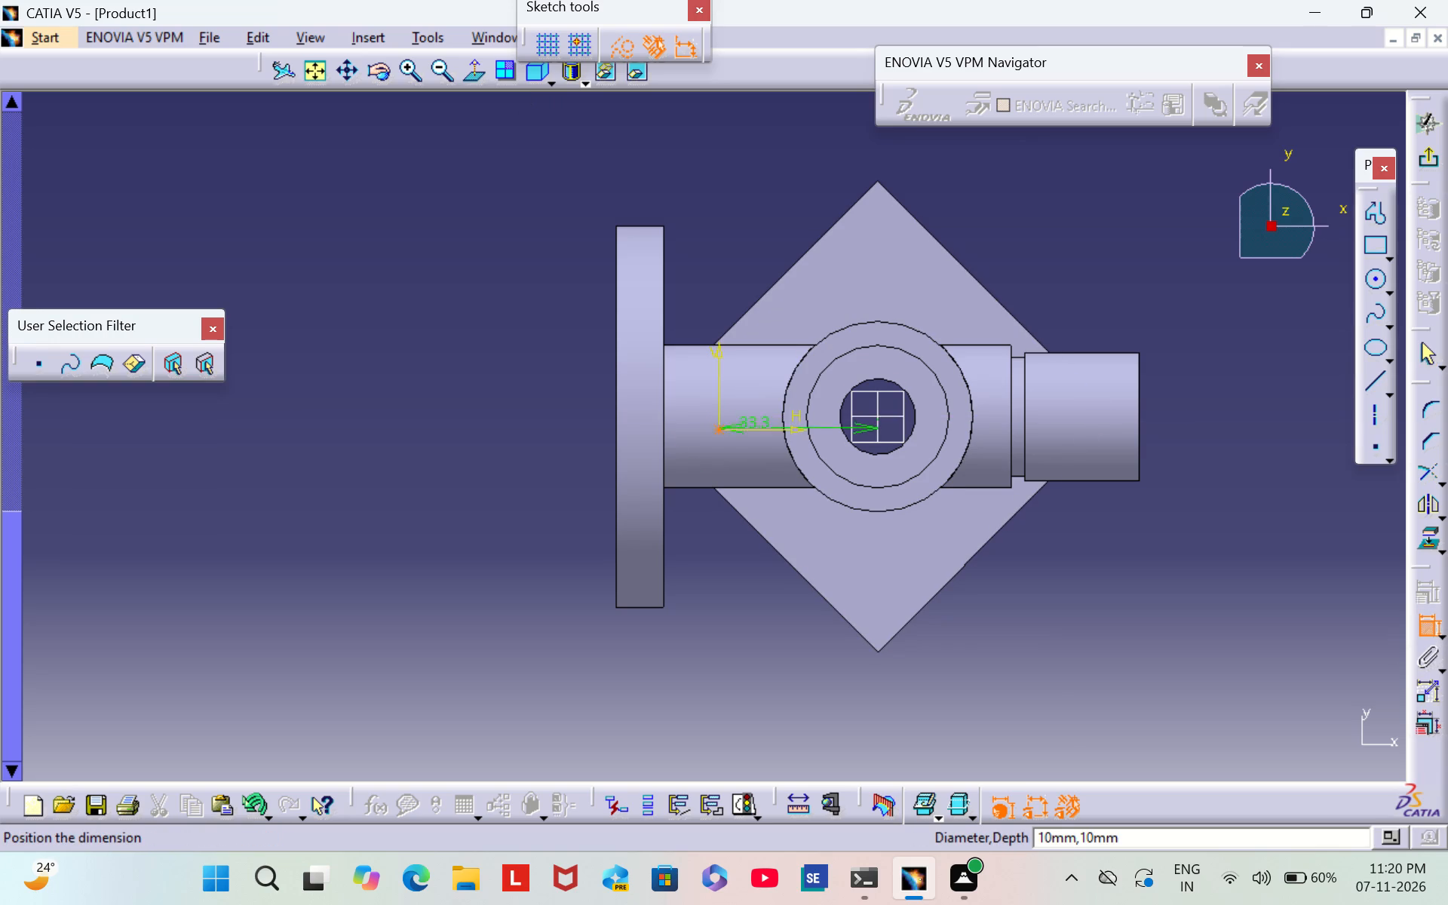
pyautogui.click(781, 289)
pyautogui.doubleClick(775, 280)
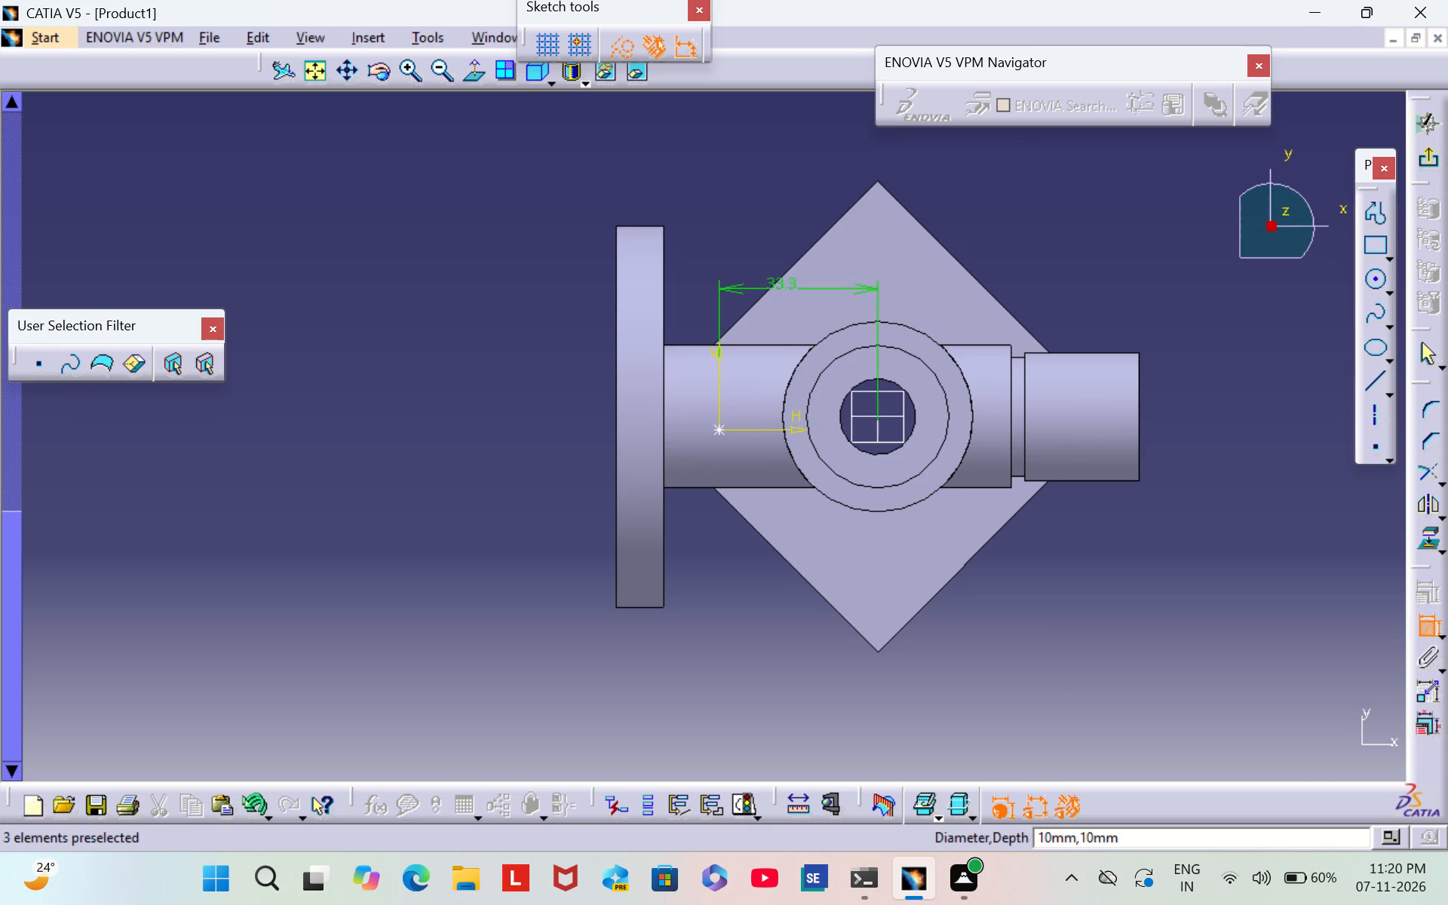
pyautogui.press('BackSpace')
pyautogui.write('35')
pyautogui.press('Return')
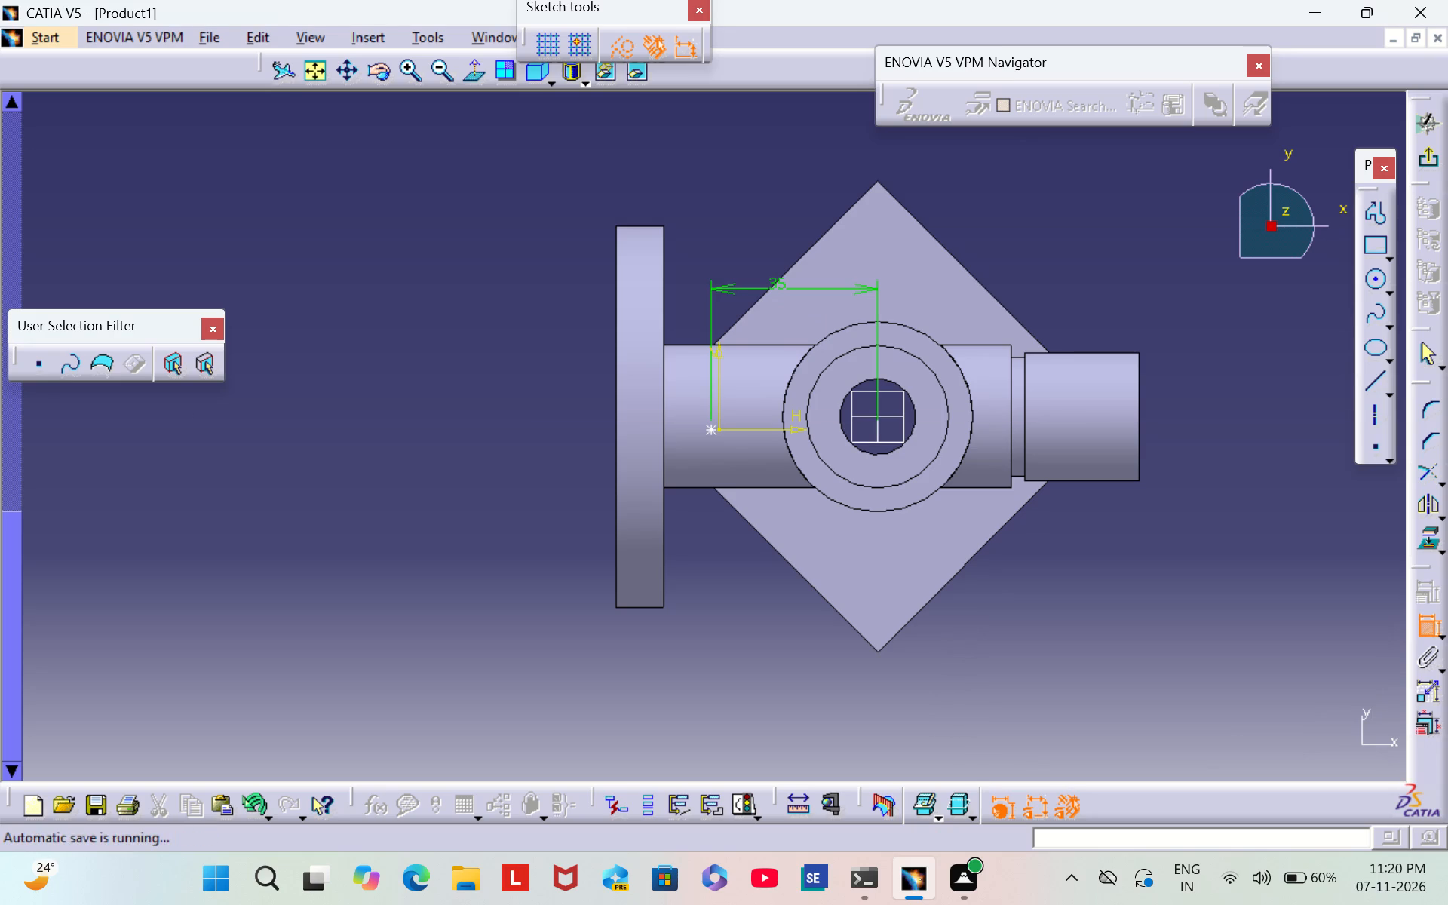
# Constrain the hole's centre point coincident with the horizontal axis of the side cylinder.
pyautogui.tripleClick(406, 72)
pyautogui.doubleClick(406, 72)
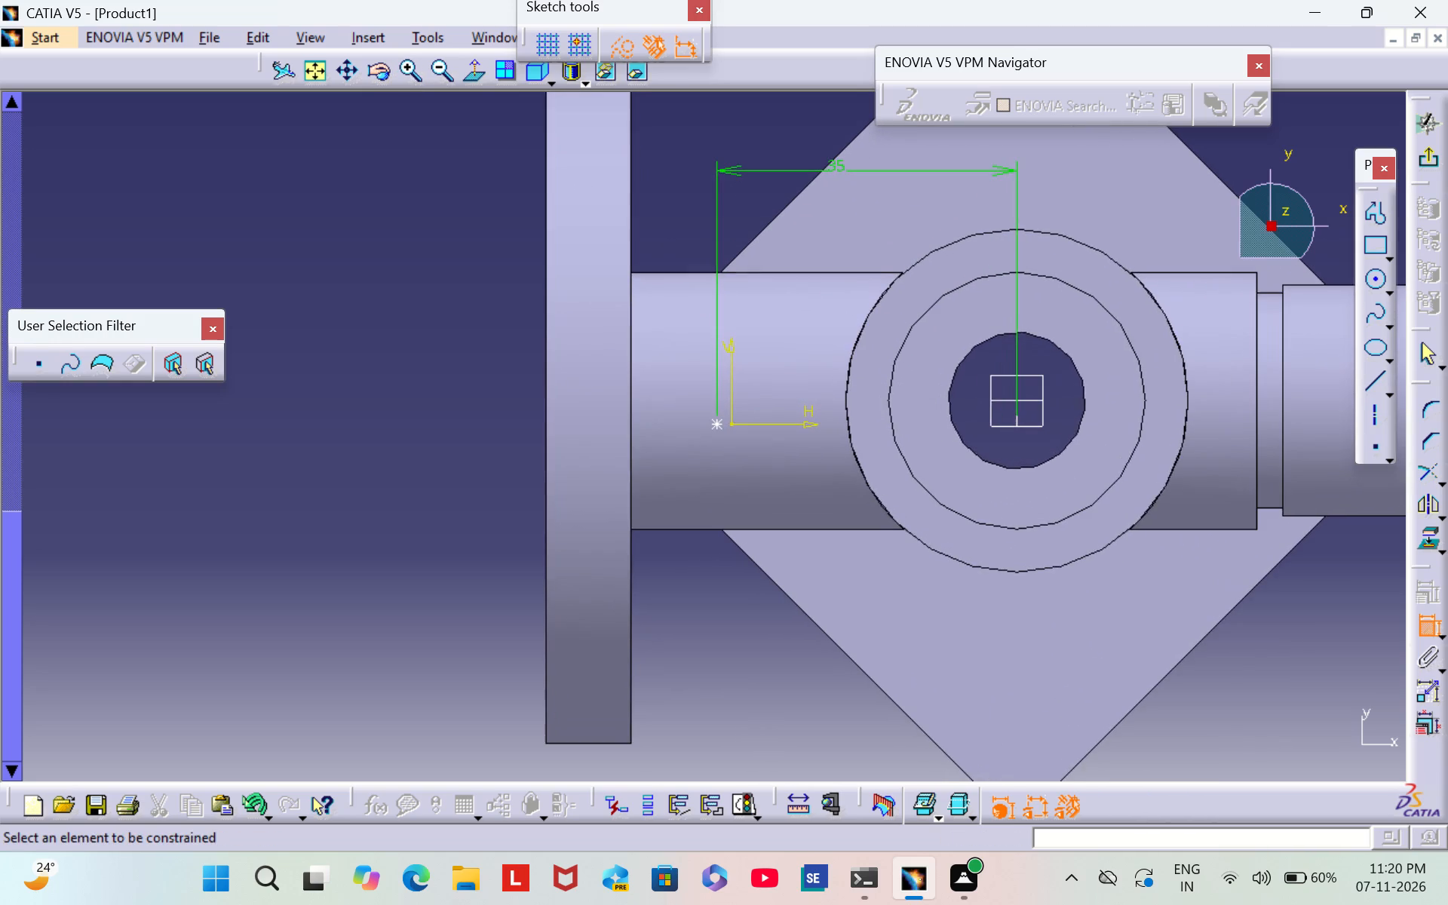
pyautogui.click(719, 421)
pyautogui.click(1006, 397)
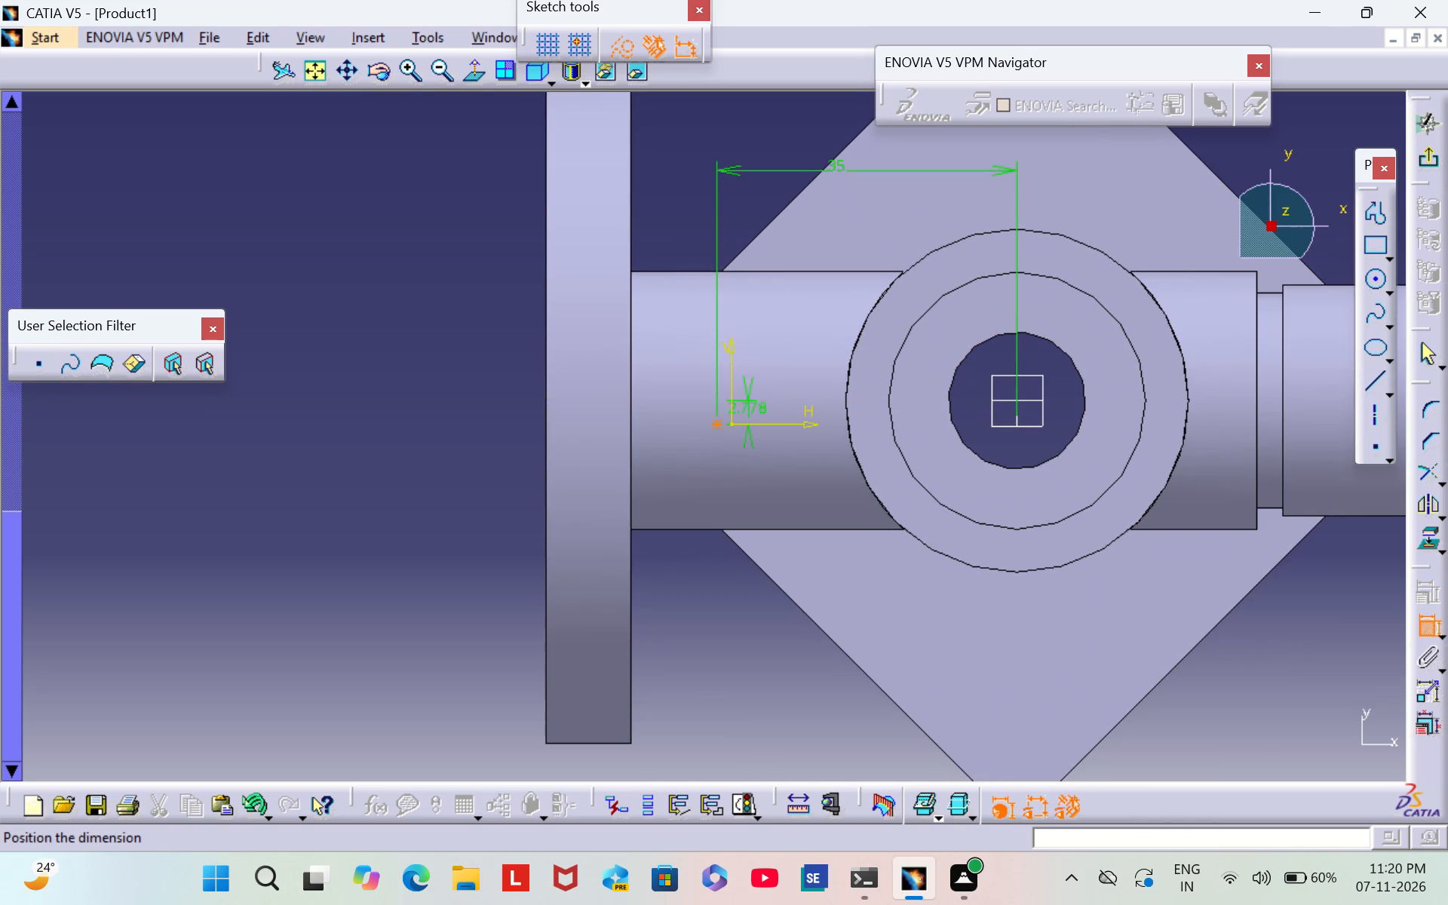
pyautogui.rightClick(591, 407)
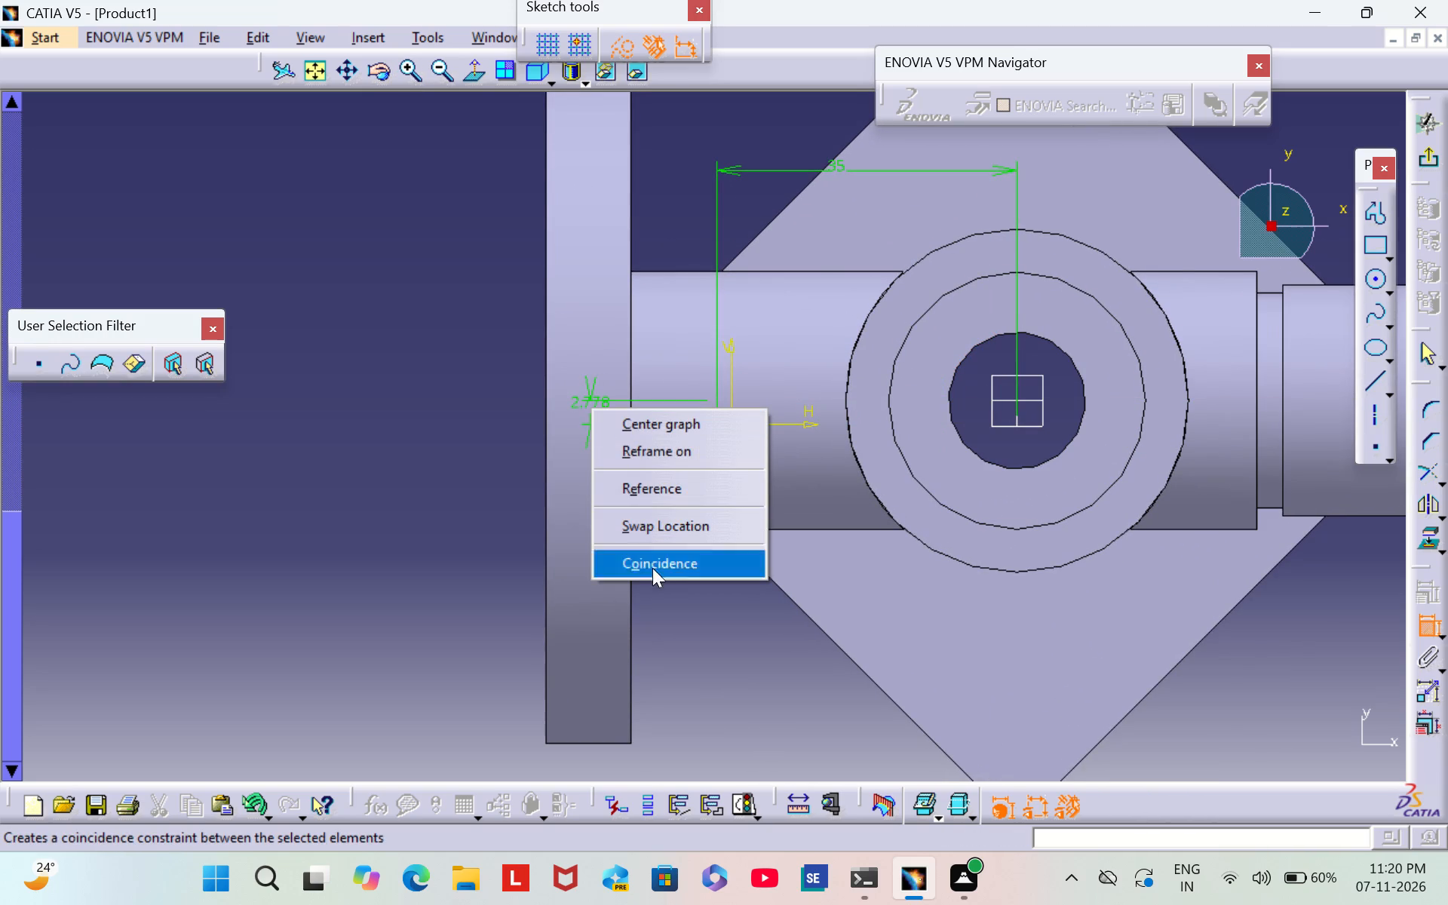
pyautogui.click(658, 560)
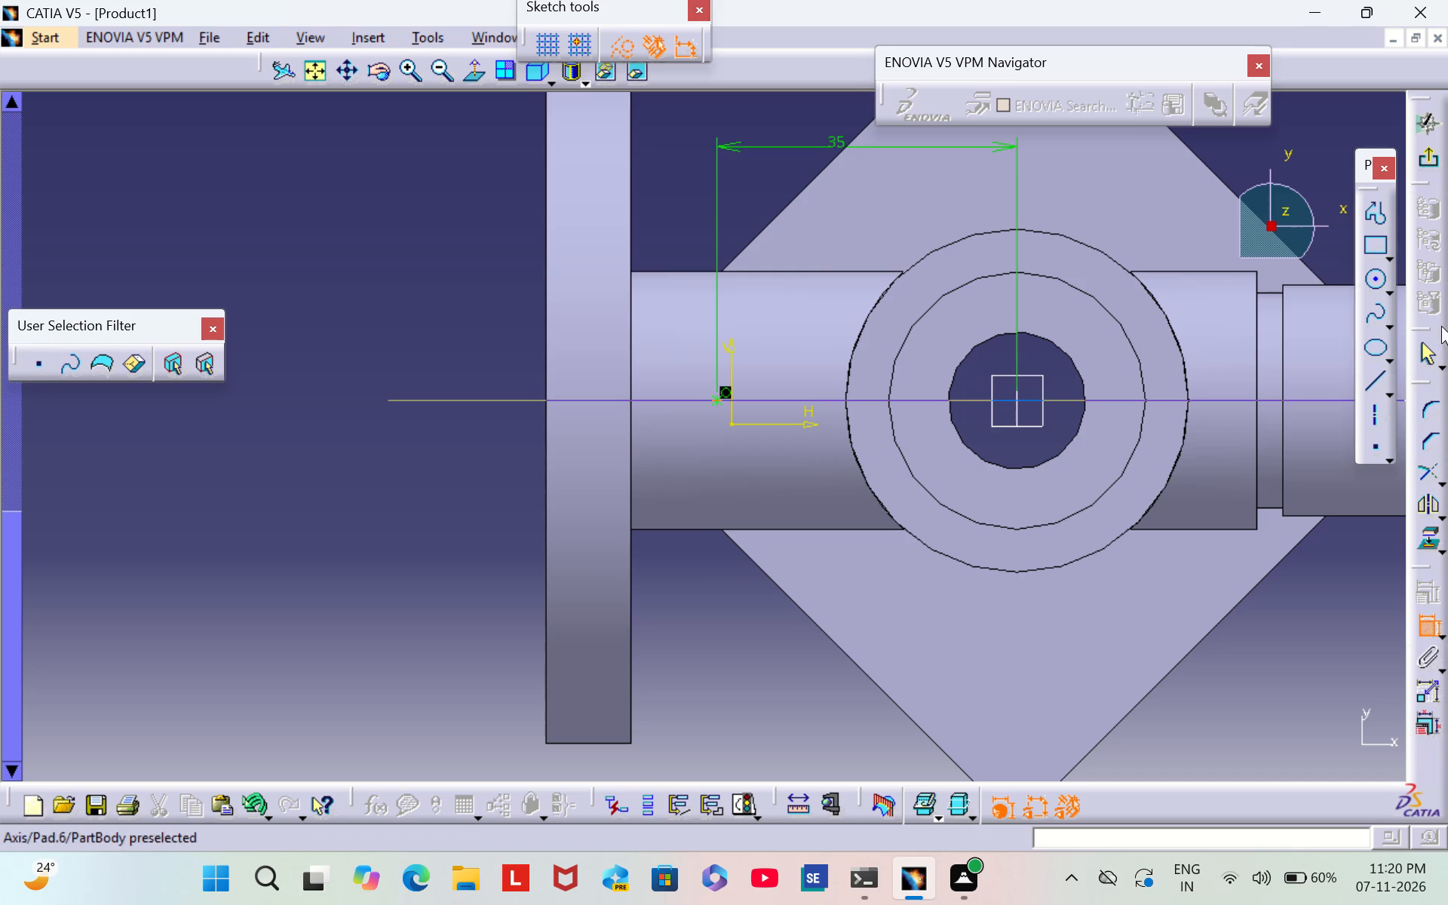
# Exit the positioning sketch and create the blind base hole with 10 mm diameter and 10 mm depth.
pyautogui.click(1434, 163)
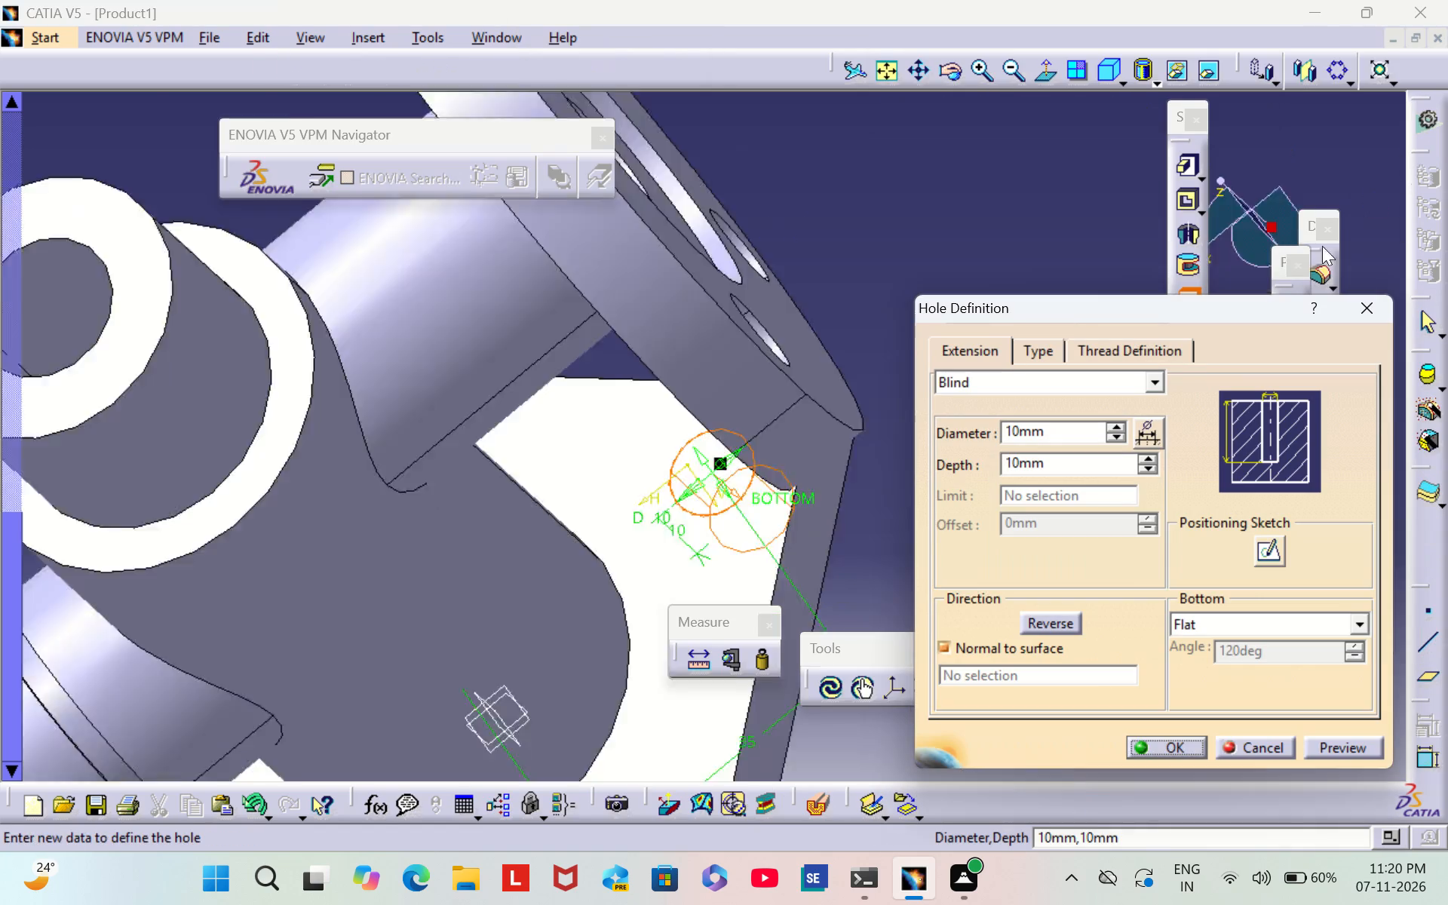
pyautogui.click(1183, 742)
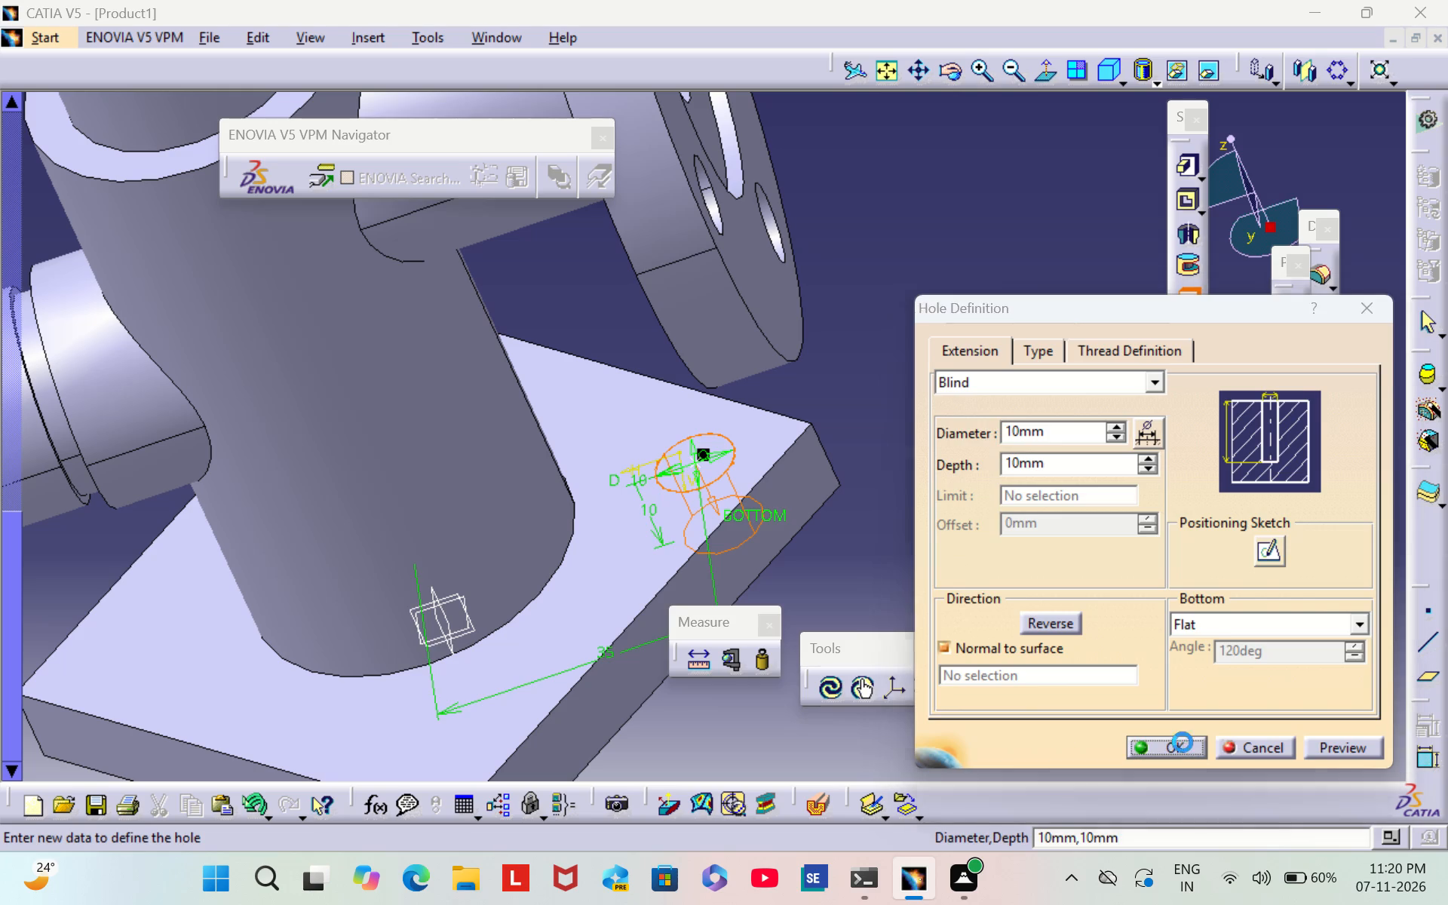
pyautogui.click(1091, 502)
# Create a circular pattern of the new base hole with 4 instances at 90deg spacing, using the square base's top face as reference.
pyautogui.moveTo(903, 321); pyautogui.dragTo(842, 505, button='middle')
pyautogui.scroll(-1, 903, 321)
pyautogui.moveTo(902, 324); pyautogui.dragTo(842, 505, button='right')
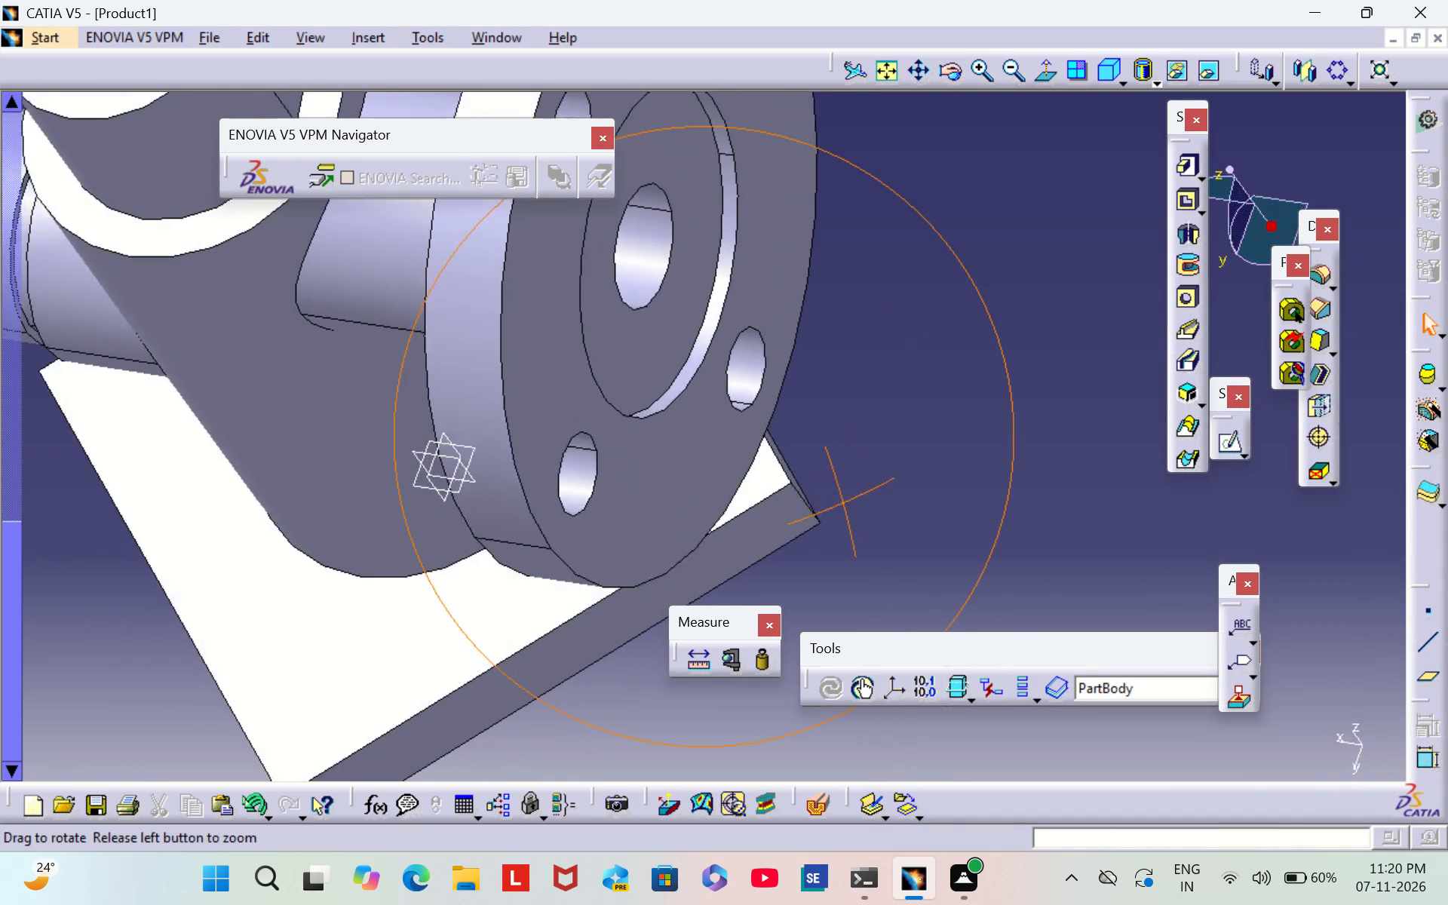
pyautogui.moveTo(842, 505); pyautogui.dragTo(609, 401, button='middle')
pyautogui.moveTo(842, 505); pyautogui.dragTo(425, 262, button='right')
pyautogui.moveTo(456, 290); pyautogui.dragTo(427, 264, button='middle')
pyautogui.middleClick(426, 264)
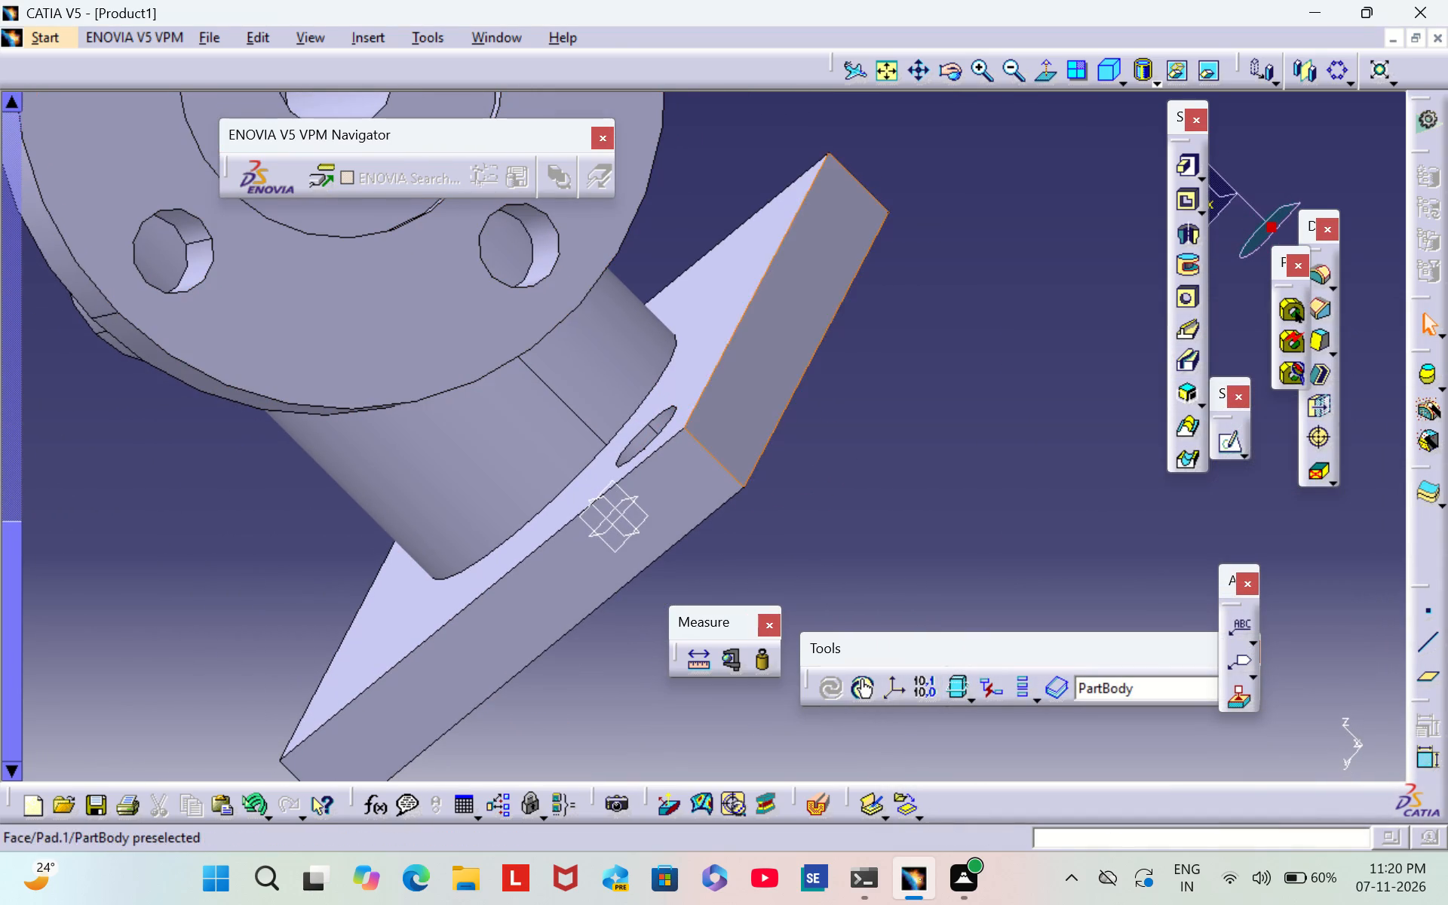
pyautogui.moveTo(833, 456); pyautogui.dragTo(928, 475, button='middle')
pyautogui.moveTo(833, 452); pyautogui.dragTo(928, 475, button='right')
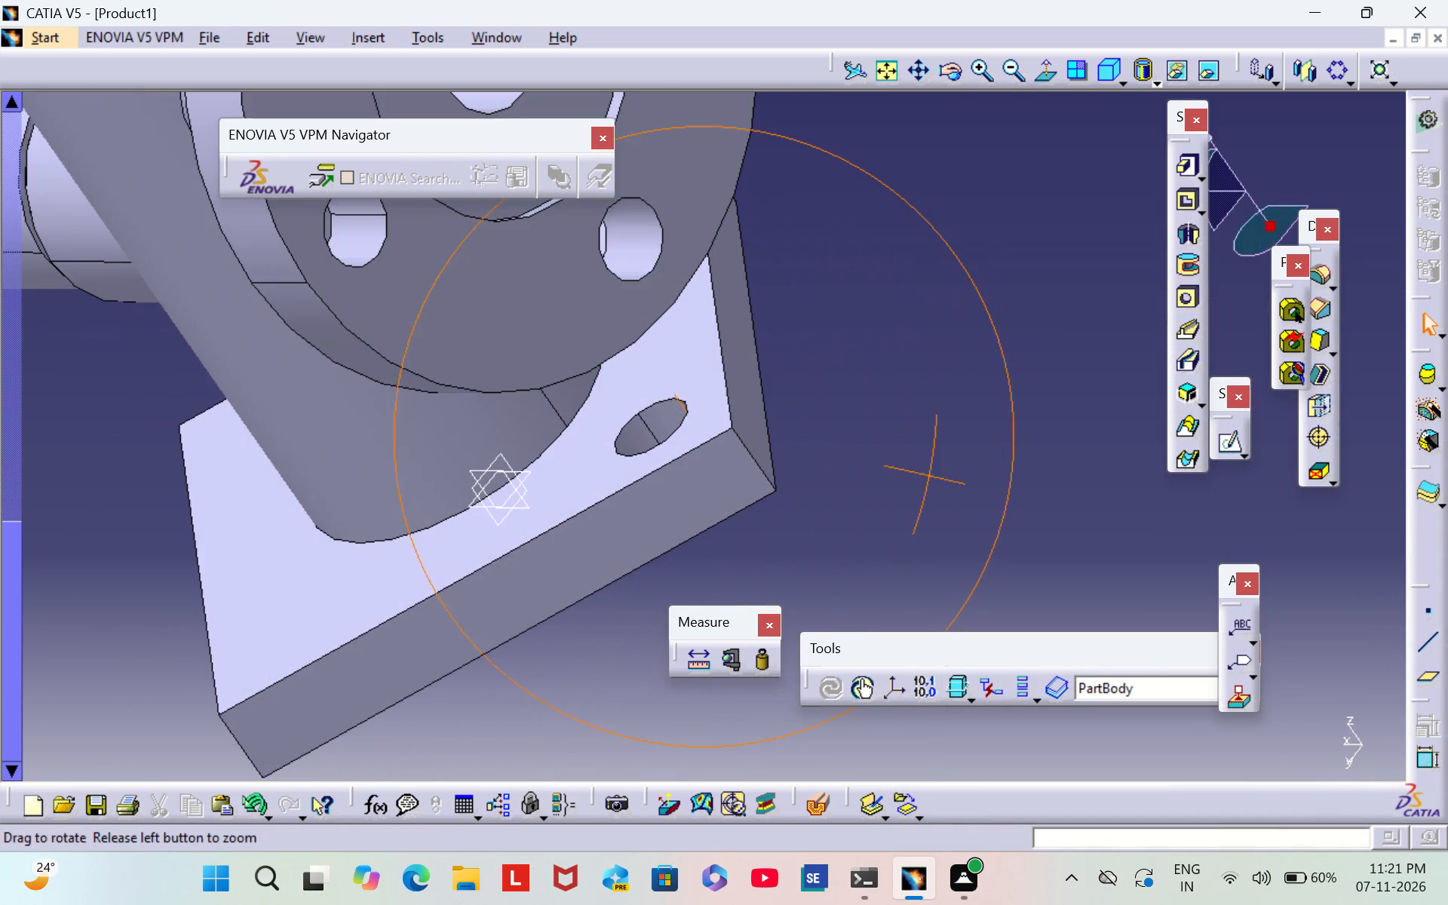
pyautogui.moveTo(928, 475); pyautogui.dragTo(929, 477, button='right')
pyautogui.moveTo(928, 475); pyautogui.dragTo(929, 477, button='middle')
pyautogui.scroll(-1, 782, 545)
pyautogui.moveTo(782, 545); pyautogui.dragTo(934, 545, button='middle')
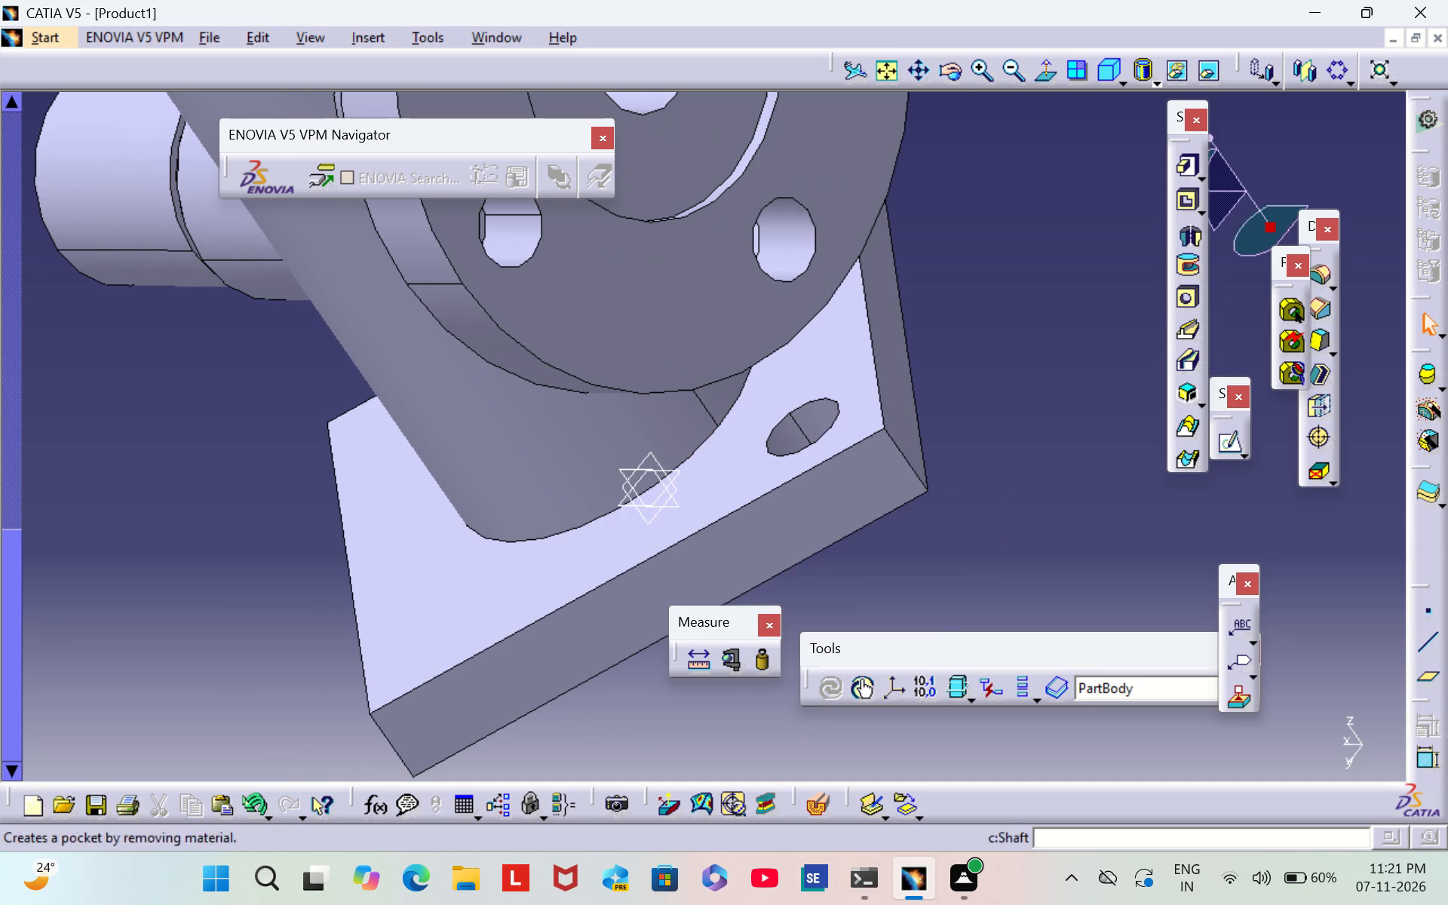
pyautogui.click(1336, 69)
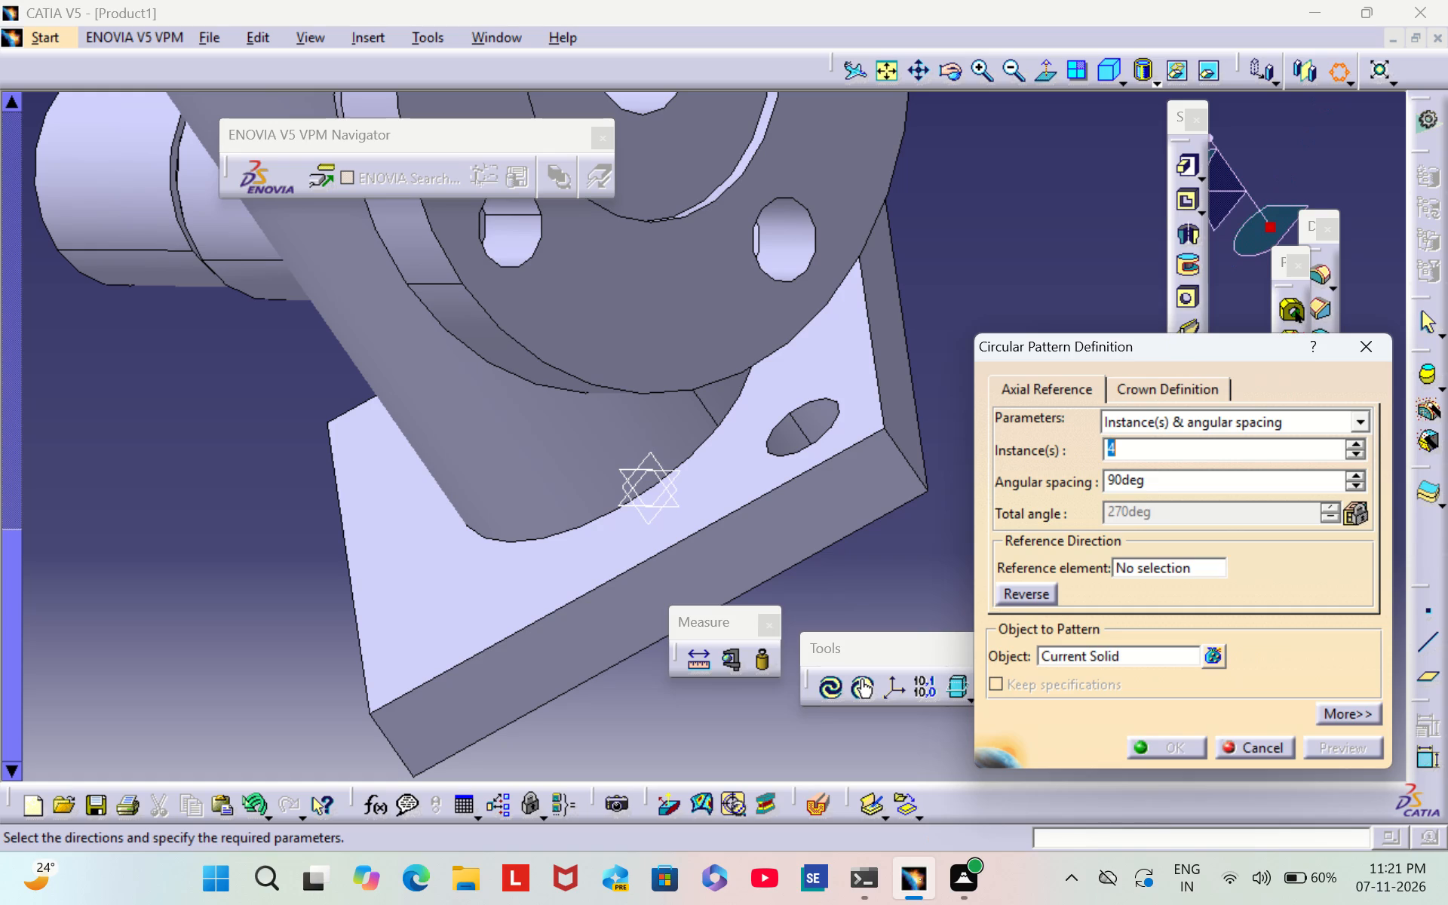
pyautogui.click(1174, 572)
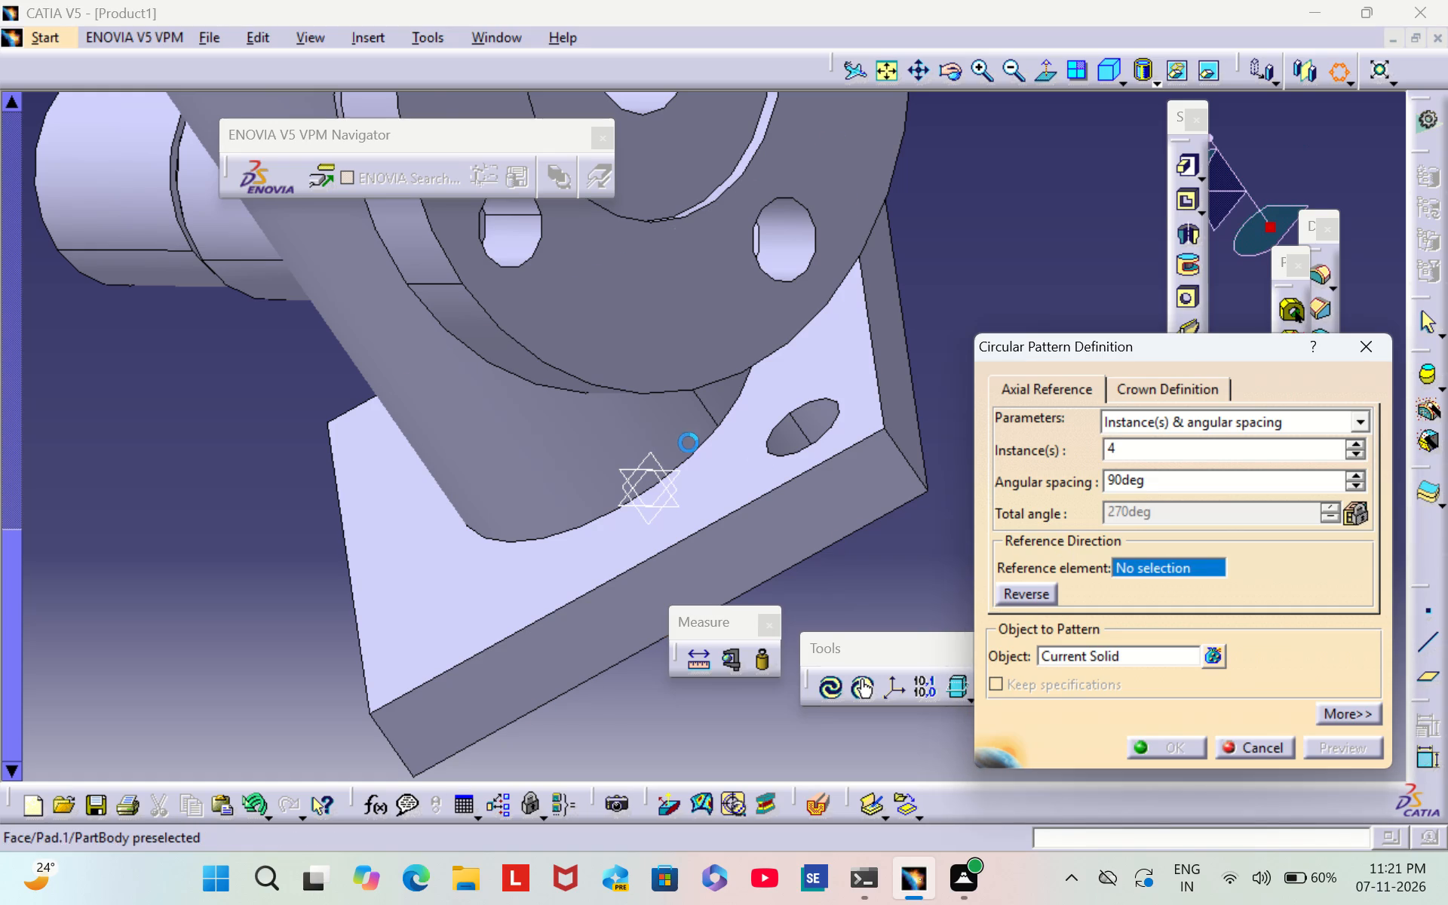
pyautogui.click(738, 502)
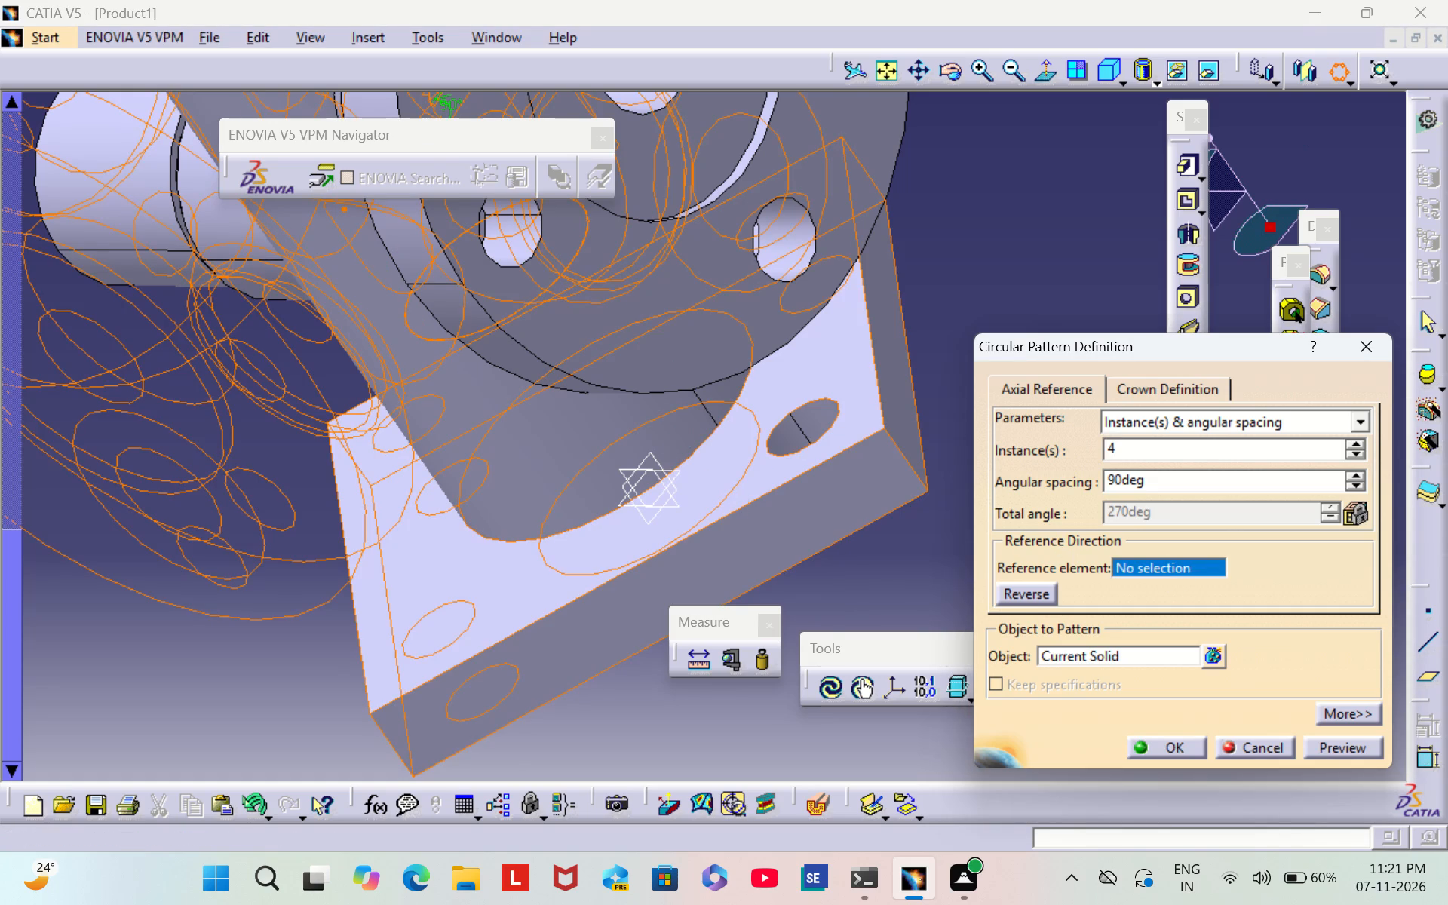
pyautogui.click(1207, 655)
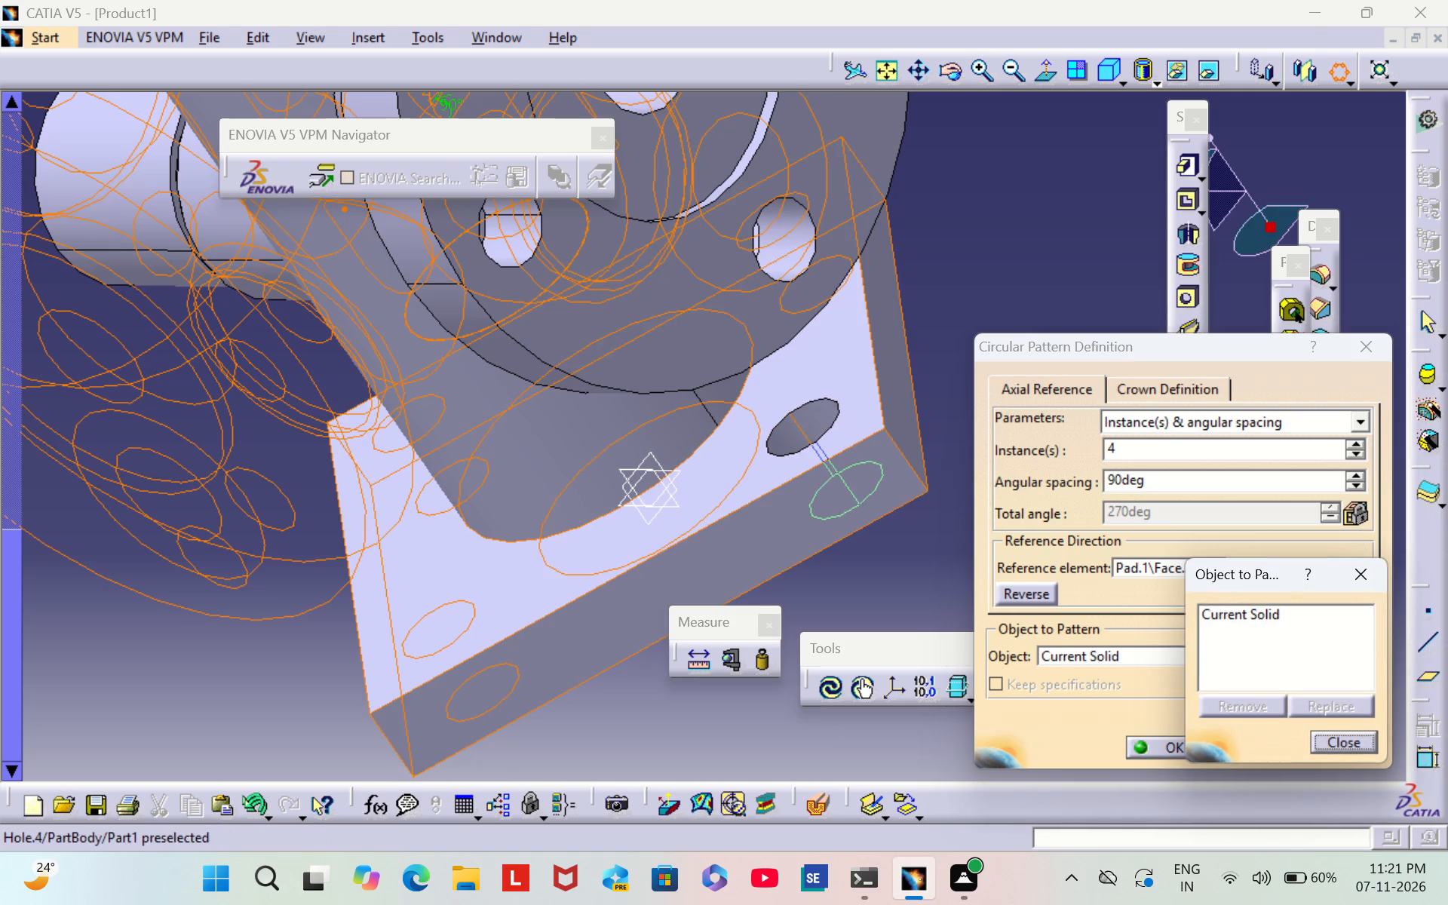
pyautogui.click(830, 418)
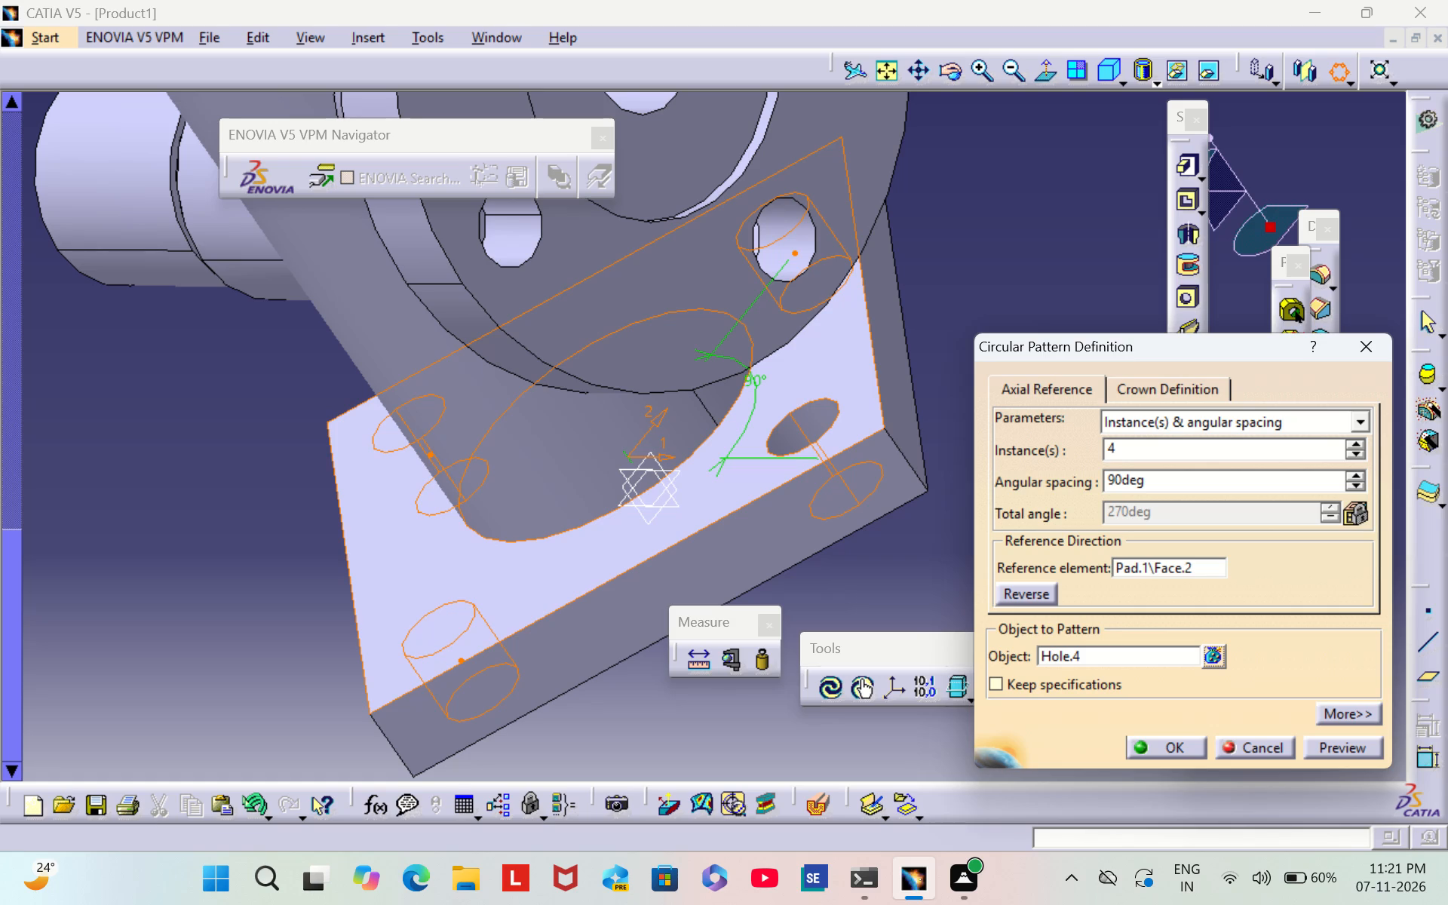
pyautogui.click(1164, 744)
pyautogui.click(218, 680)
# Examine the patterned base holes from the side boss side, together with the column and flanged side cylinder.
pyautogui.moveTo(226, 633); pyautogui.dragTo(349, 637, button='middle')
pyautogui.scroll(-2, 226, 633)
pyautogui.moveTo(226, 633); pyautogui.dragTo(349, 637, button='right')
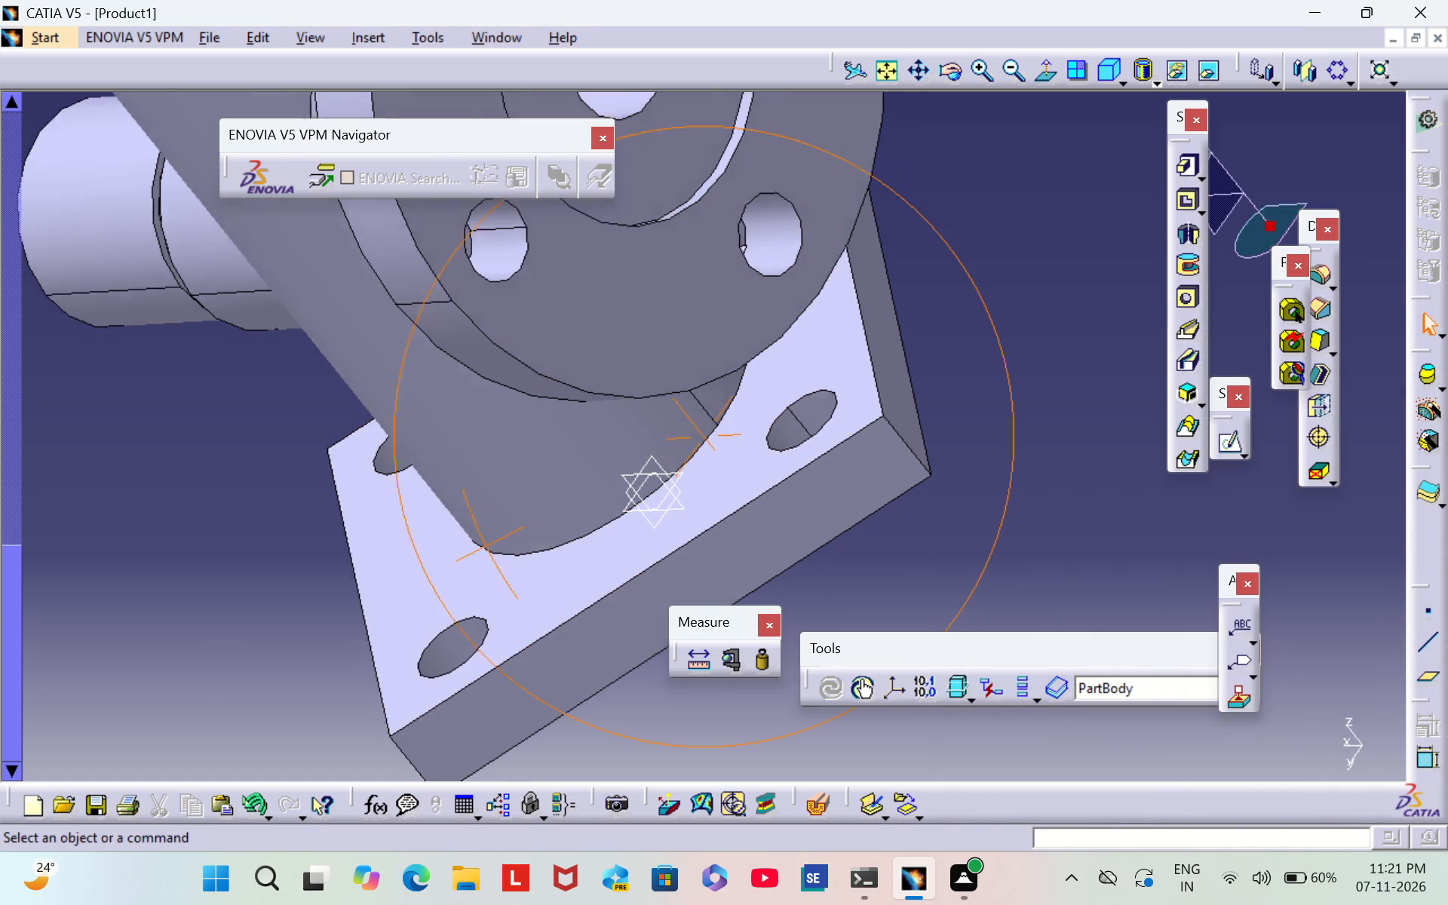
pyautogui.moveTo(349, 637); pyautogui.dragTo(758, 456, button='right')
pyautogui.moveTo(349, 637); pyautogui.dragTo(758, 456, button='middle')
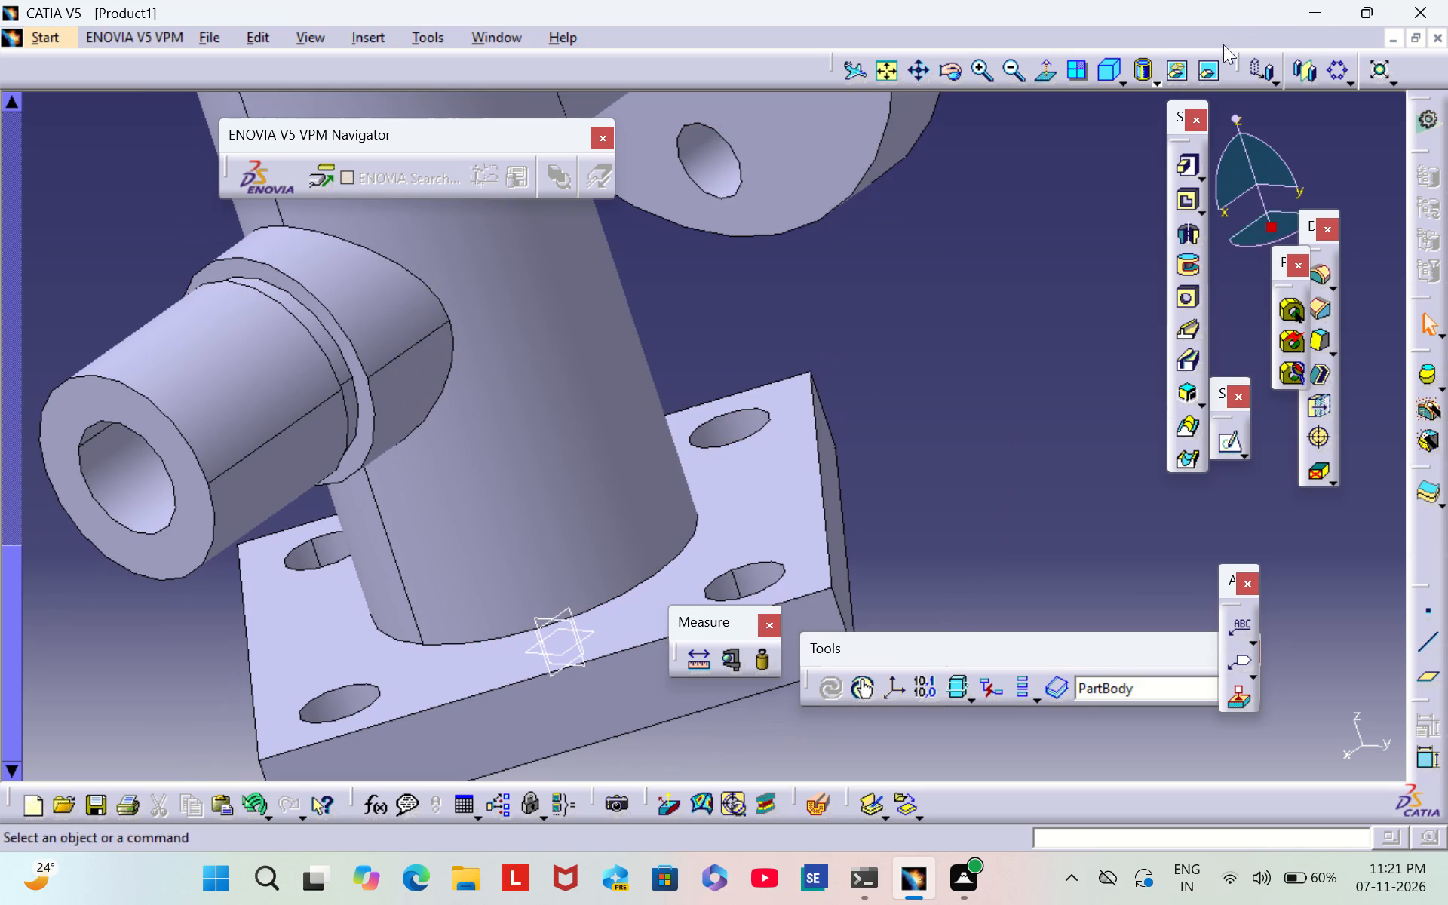
pyautogui.tripleClick(1005, 66)
pyautogui.doubleClick(1005, 66)
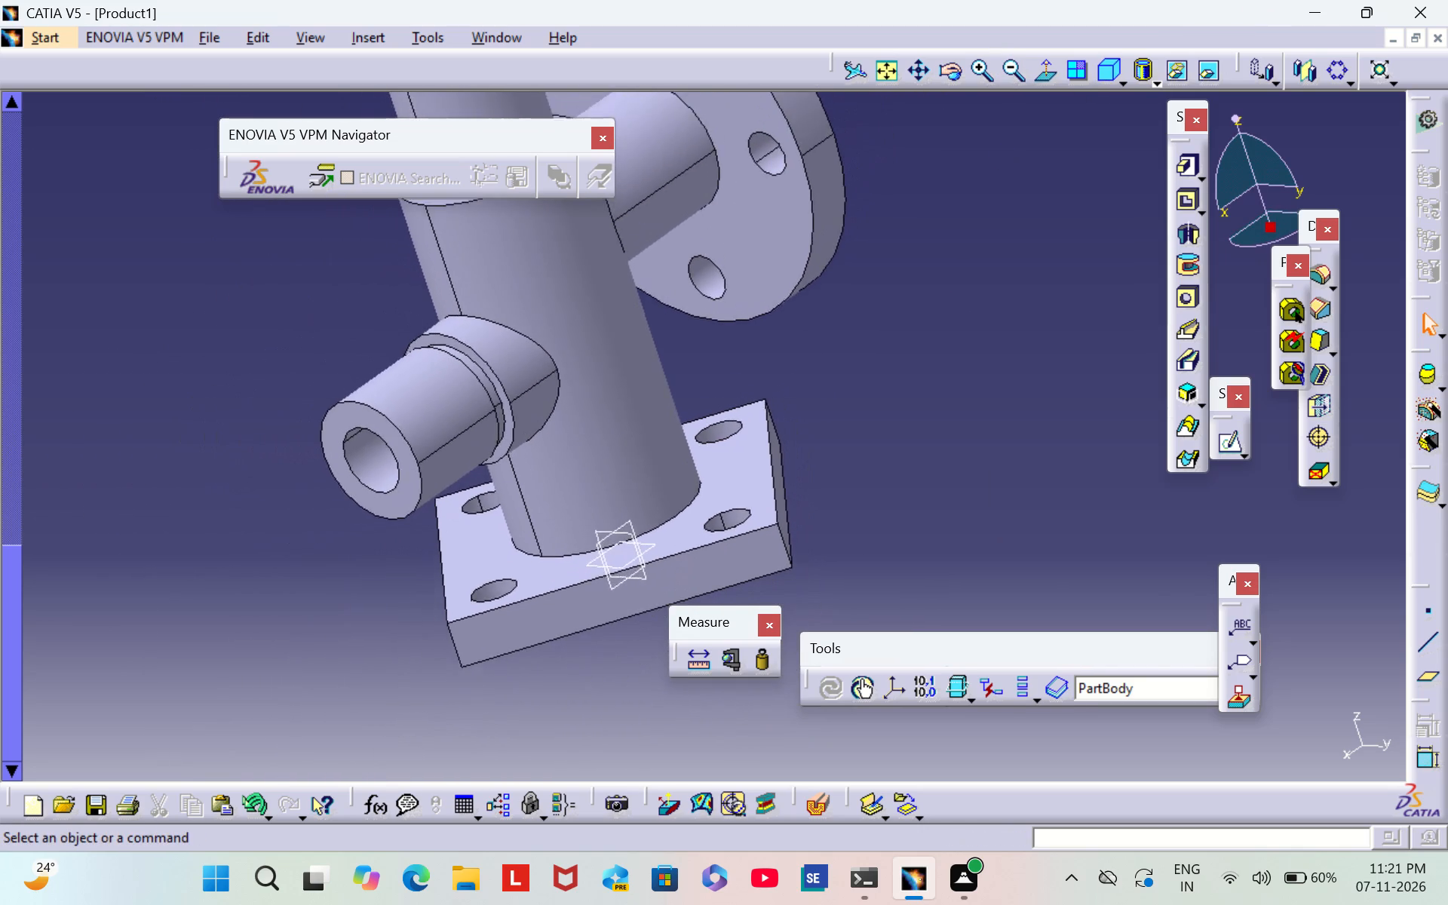
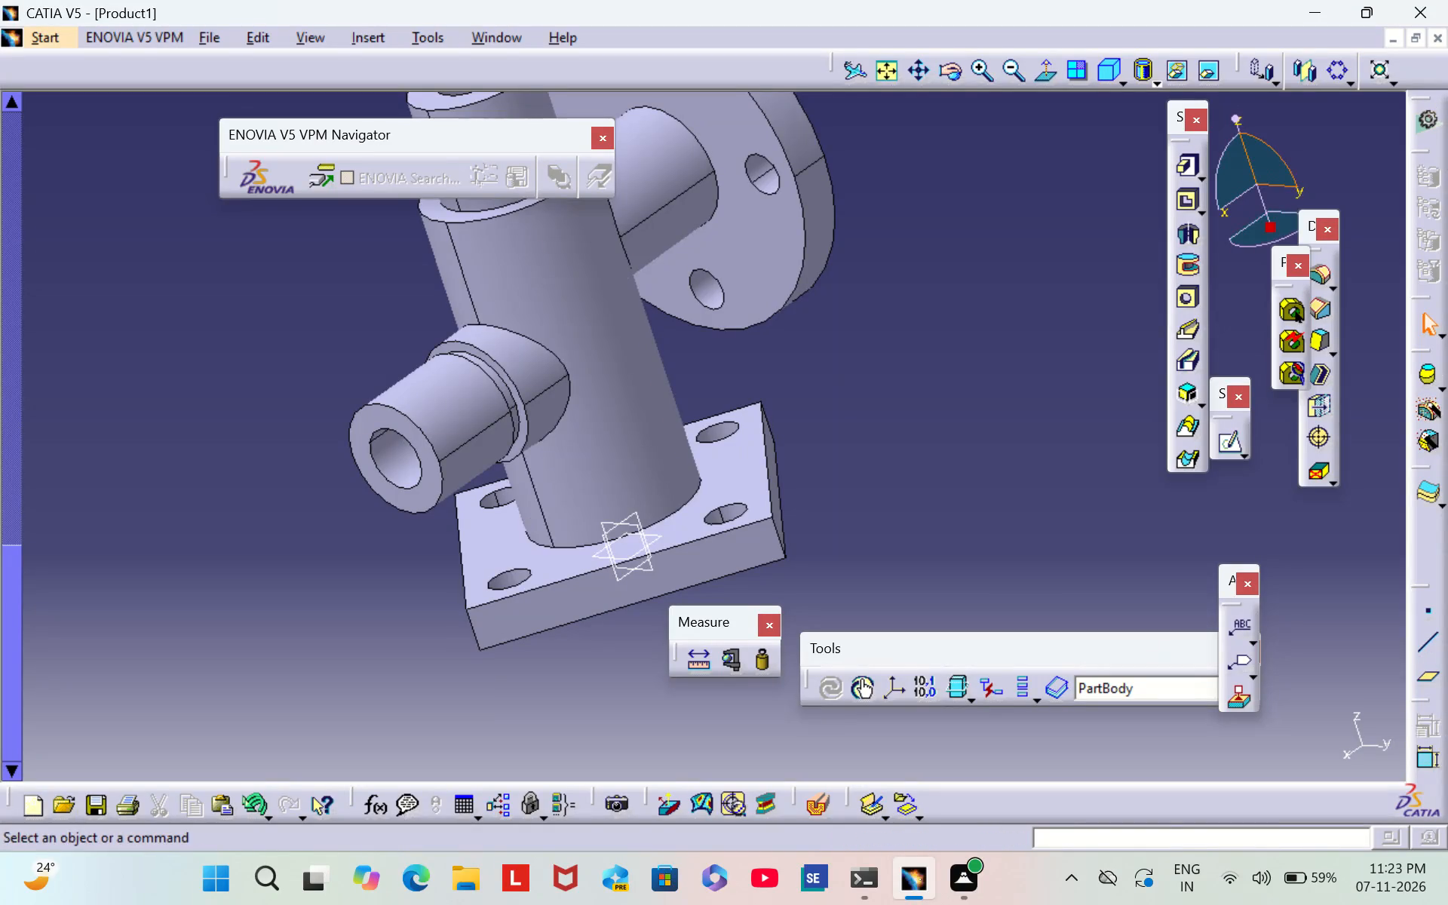
# Fillet the circular edge where the side cylinder meets the inner face of its round flange with a 4 mm radius.
pyautogui.moveTo(1052, 318); pyautogui.dragTo(1010, 494, button='middle')
pyautogui.scroll(-1, 1051, 318)
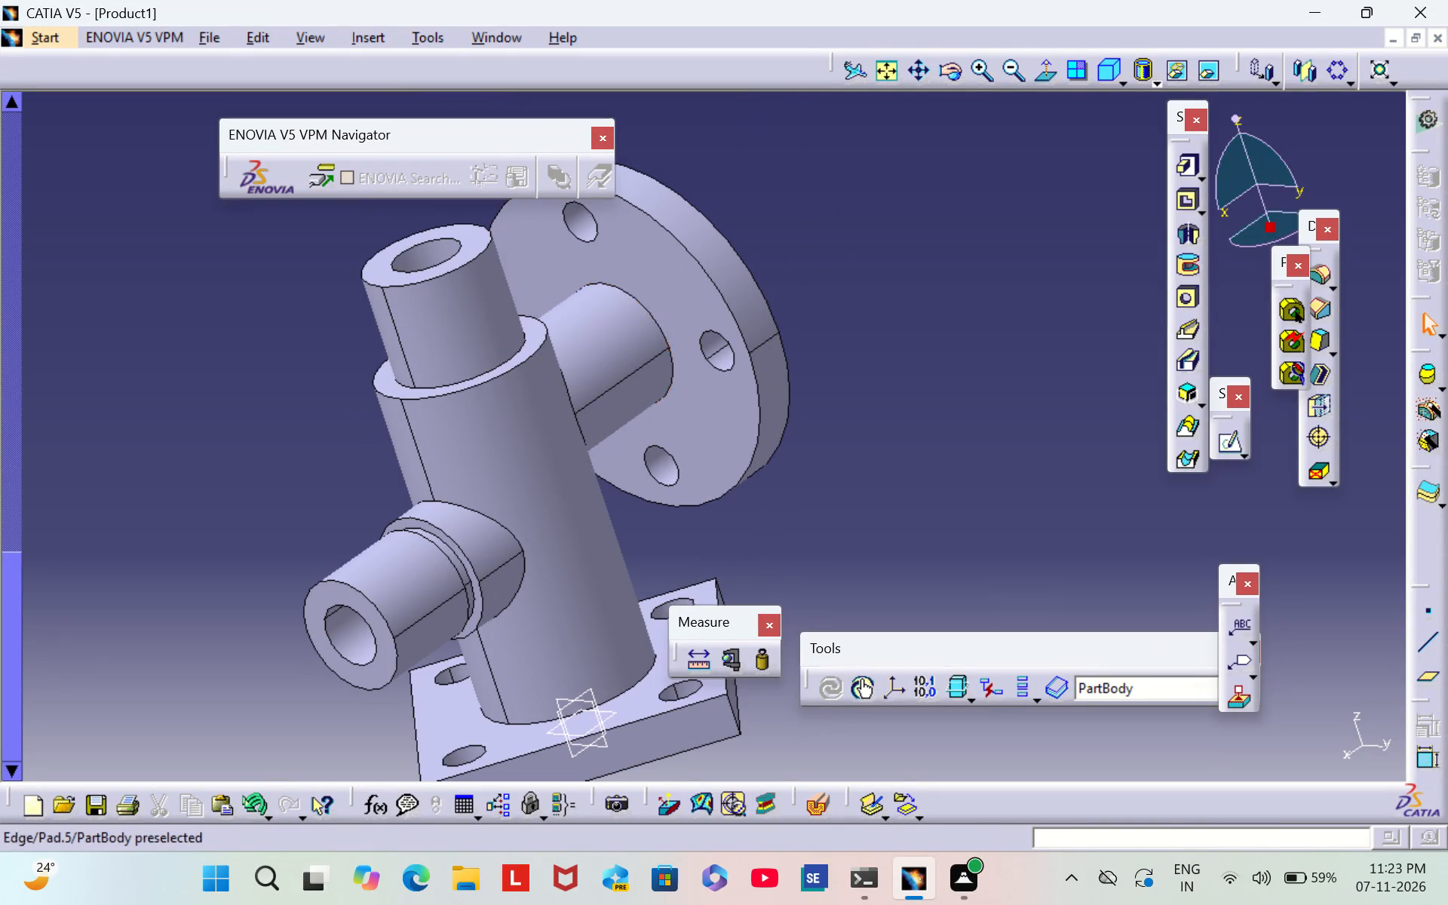
pyautogui.click(656, 320)
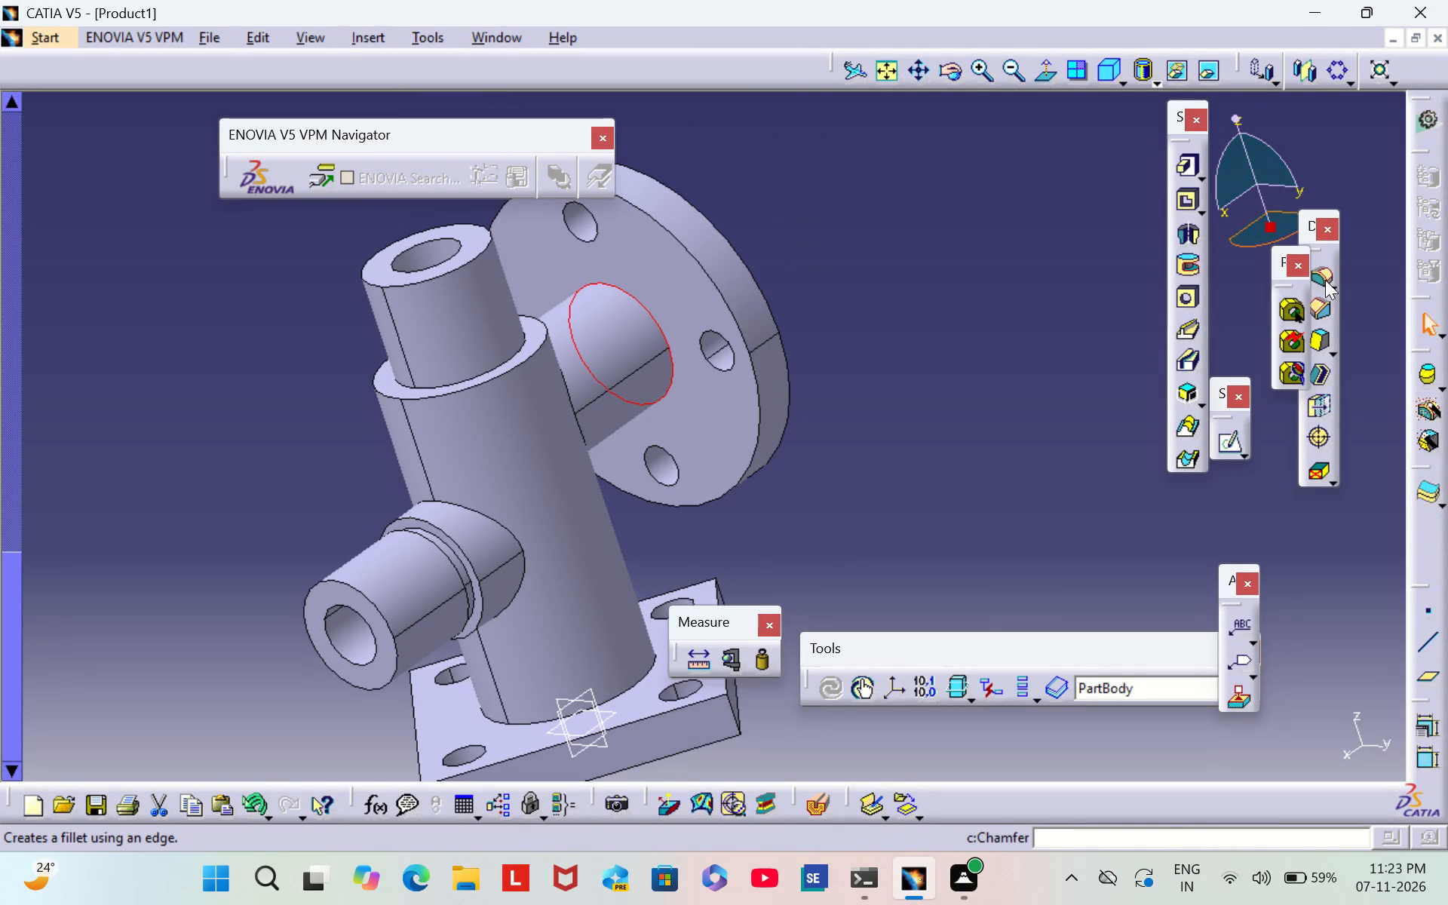
pyautogui.click(1324, 274)
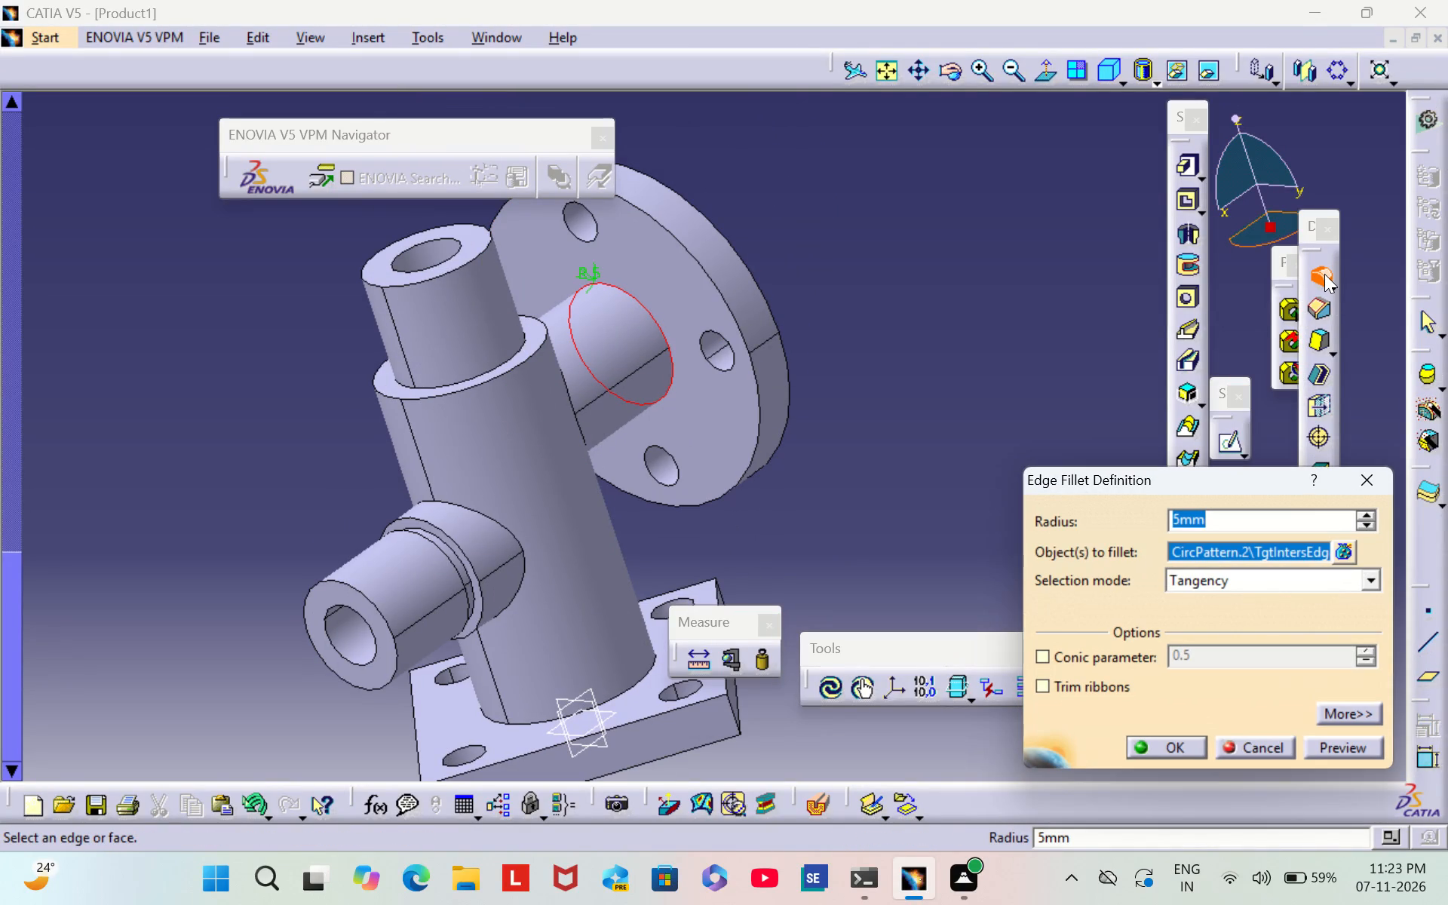
pyautogui.press('BackSpace')
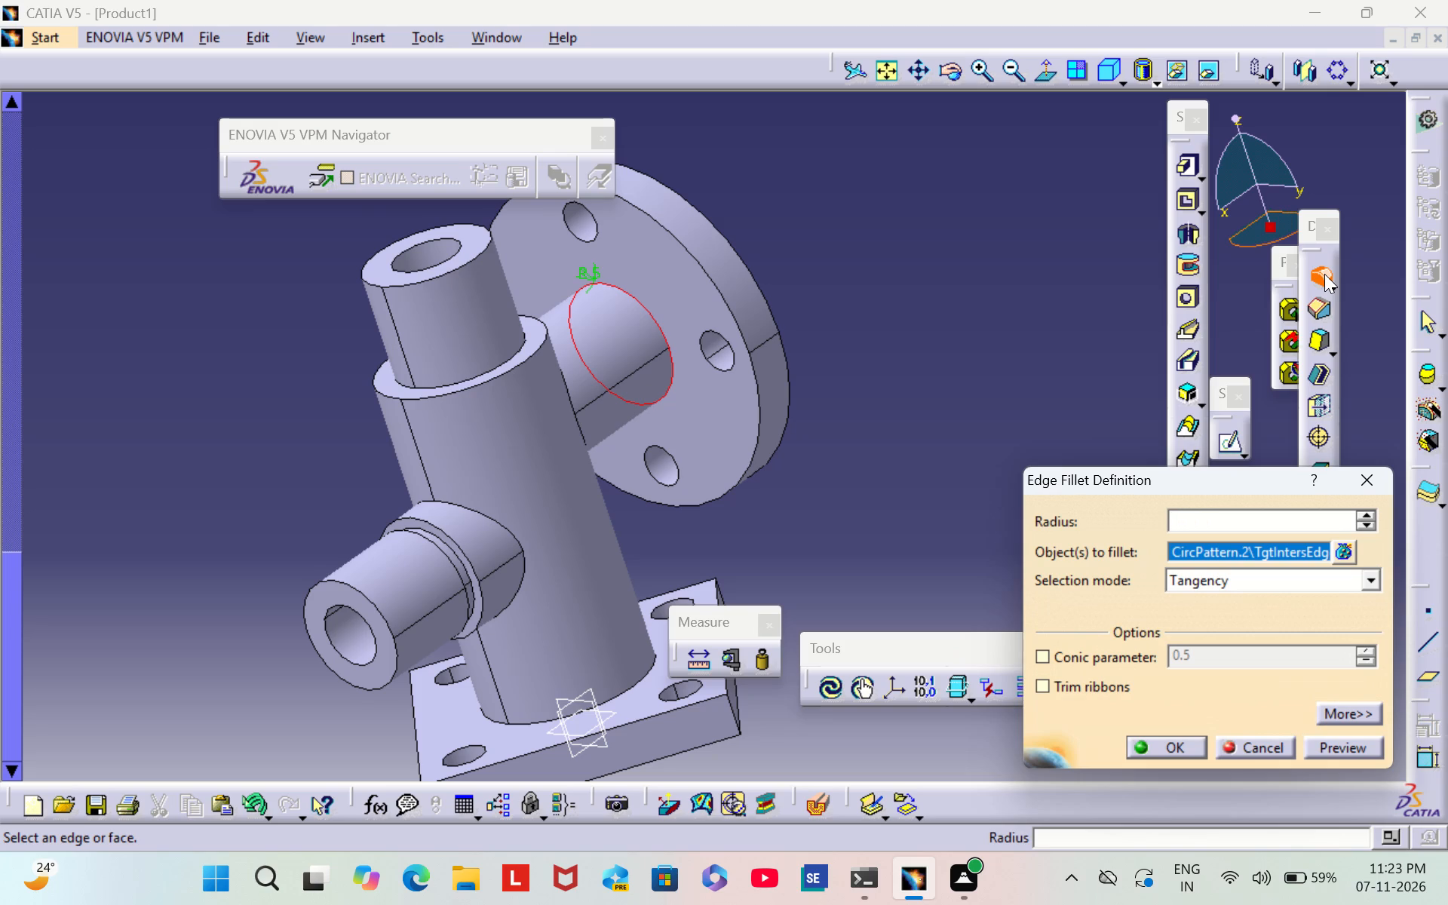
pyautogui.press('4')
pyautogui.click(1164, 741)
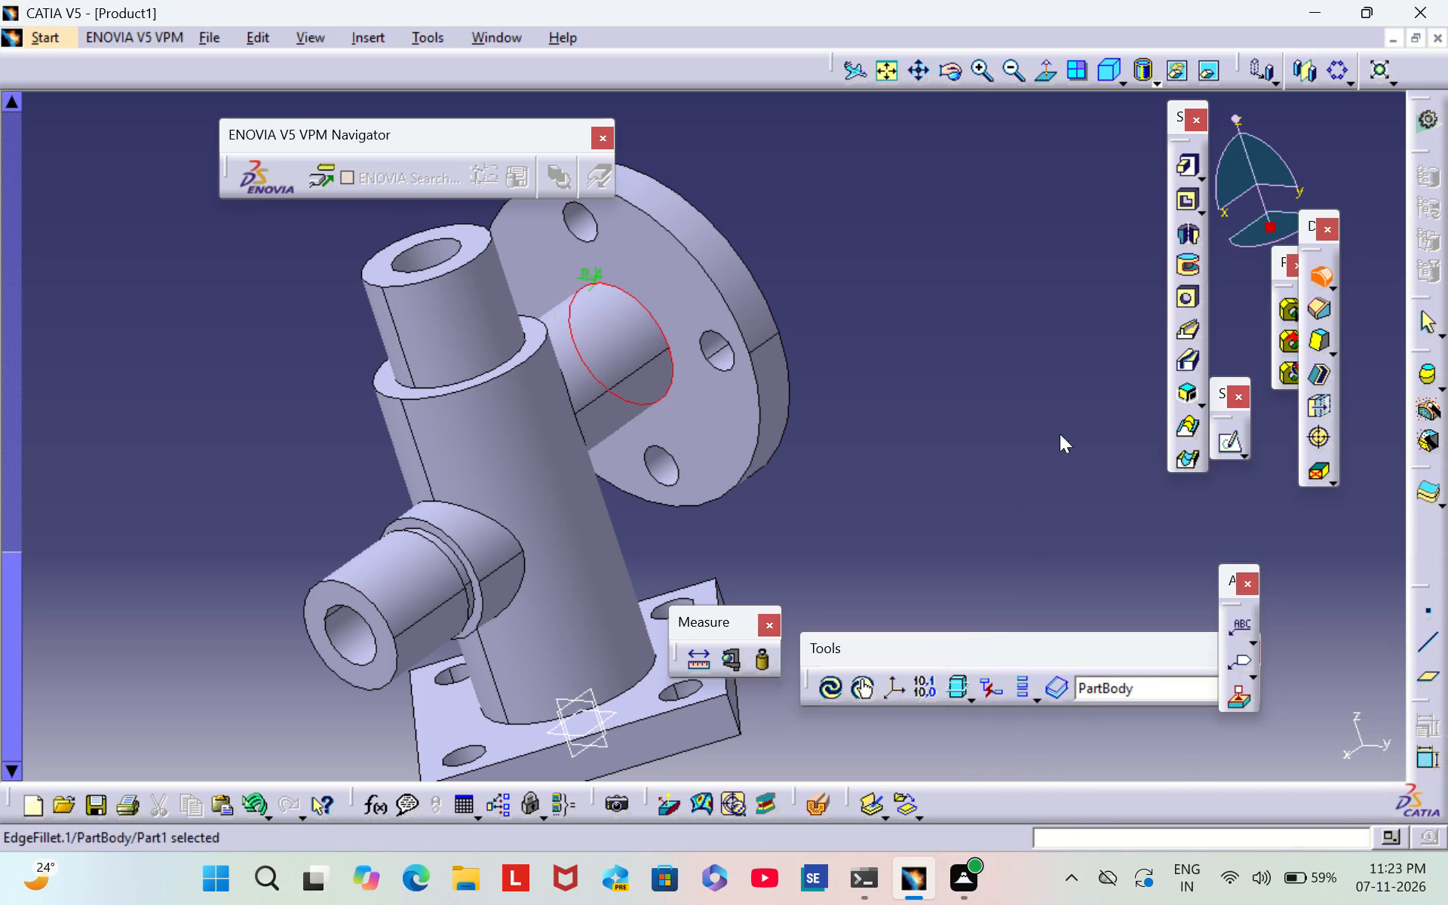
pyautogui.click(994, 364)
# Reopen the definition of the fillet between the side cylinder and its flange to check its settings.
pyautogui.scroll(-1, 994, 361)
pyautogui.middleClick(994, 361)
pyautogui.moveTo(987, 358); pyautogui.dragTo(972, 370, button='right')
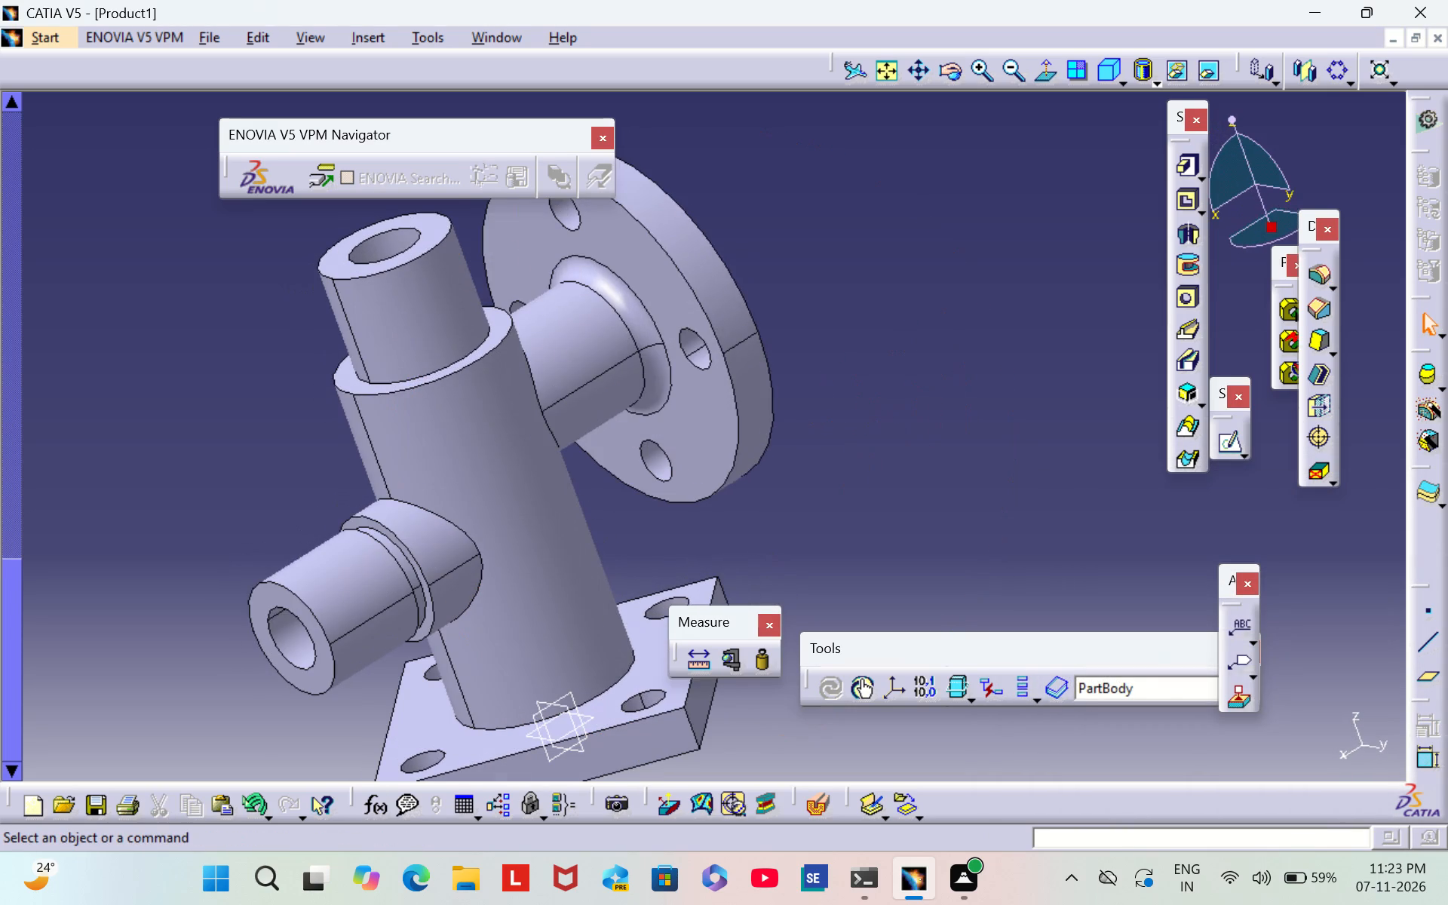
pyautogui.doubleClick(649, 367)
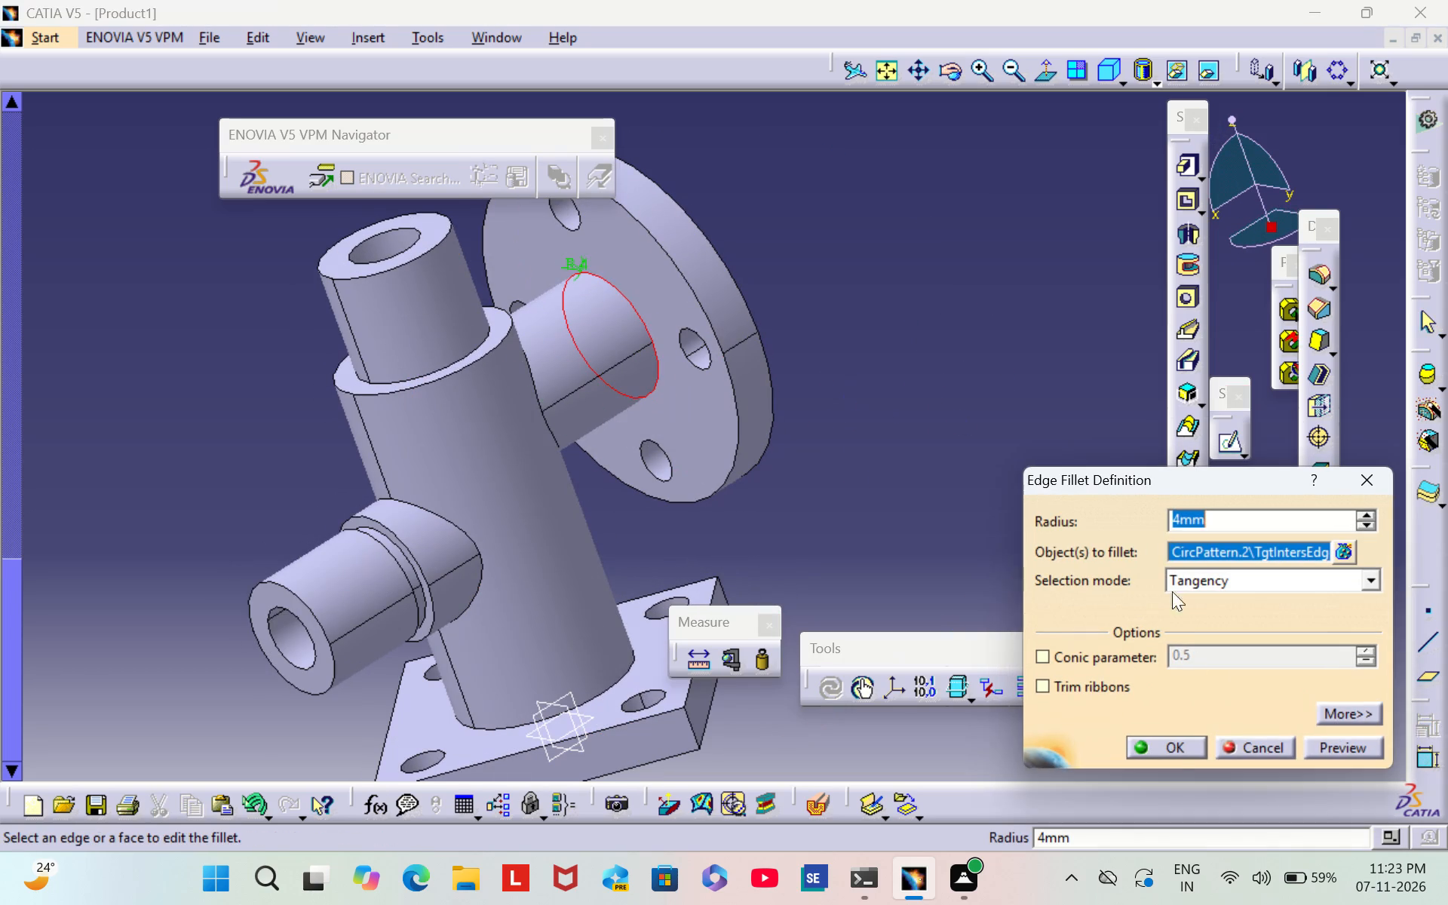
pyautogui.click(1177, 749)
pyautogui.click(1039, 357)
# Fillet the edge where the flanged side cylinder meets the column with a 4 mm radius.
pyautogui.moveTo(1037, 355); pyautogui.dragTo(828, 484, button='middle')
pyautogui.moveTo(1007, 394); pyautogui.dragTo(828, 484, button='right')
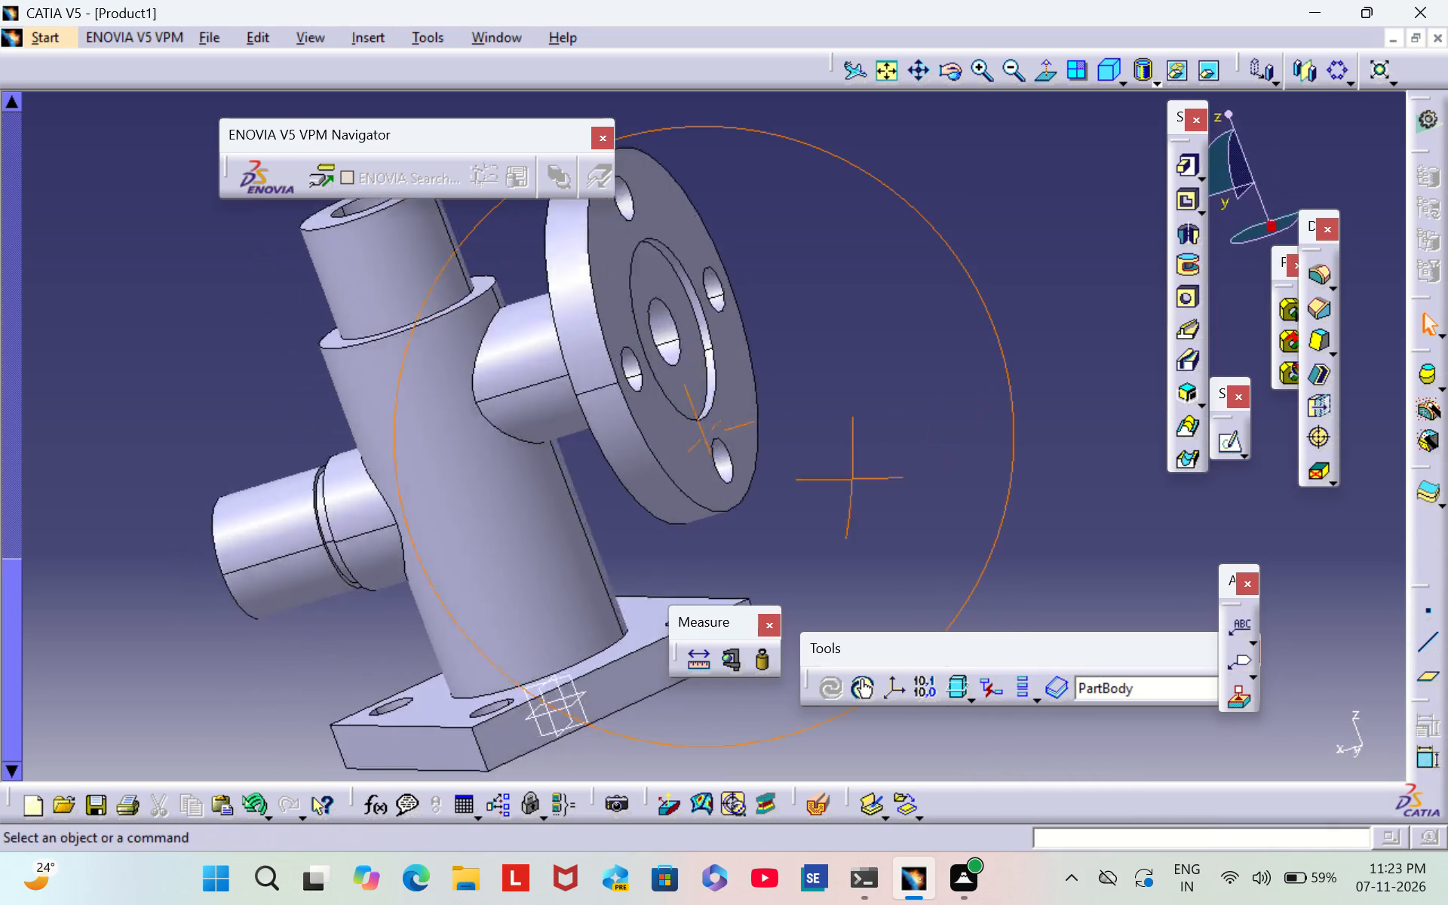
pyautogui.moveTo(828, 484); pyautogui.dragTo(822, 486, button='right')
pyautogui.moveTo(828, 484); pyautogui.dragTo(822, 486, button='middle')
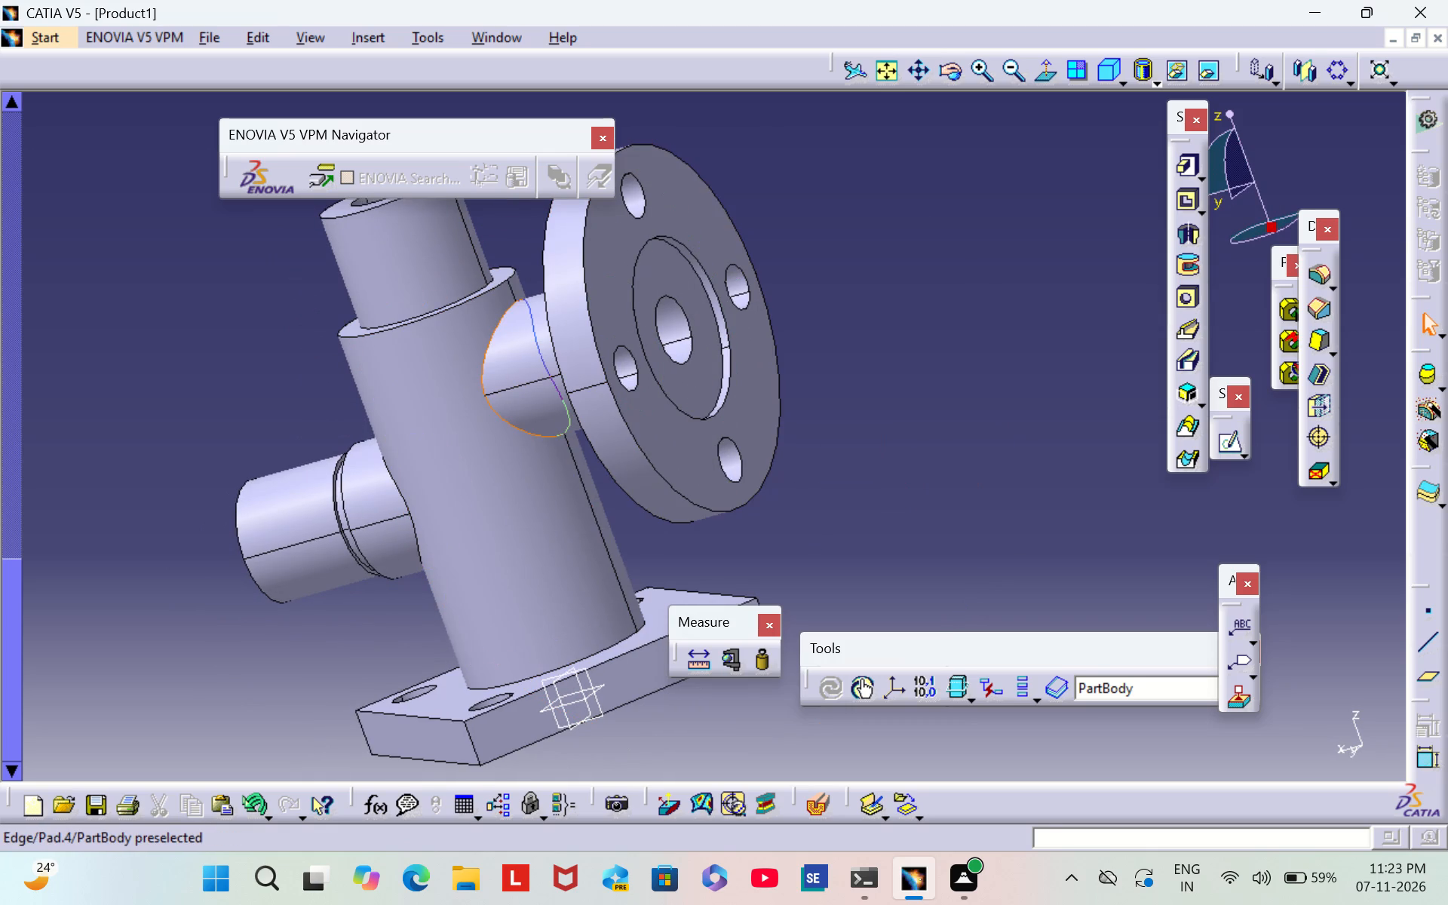
pyautogui.doubleClick(488, 402)
pyautogui.click(1360, 387)
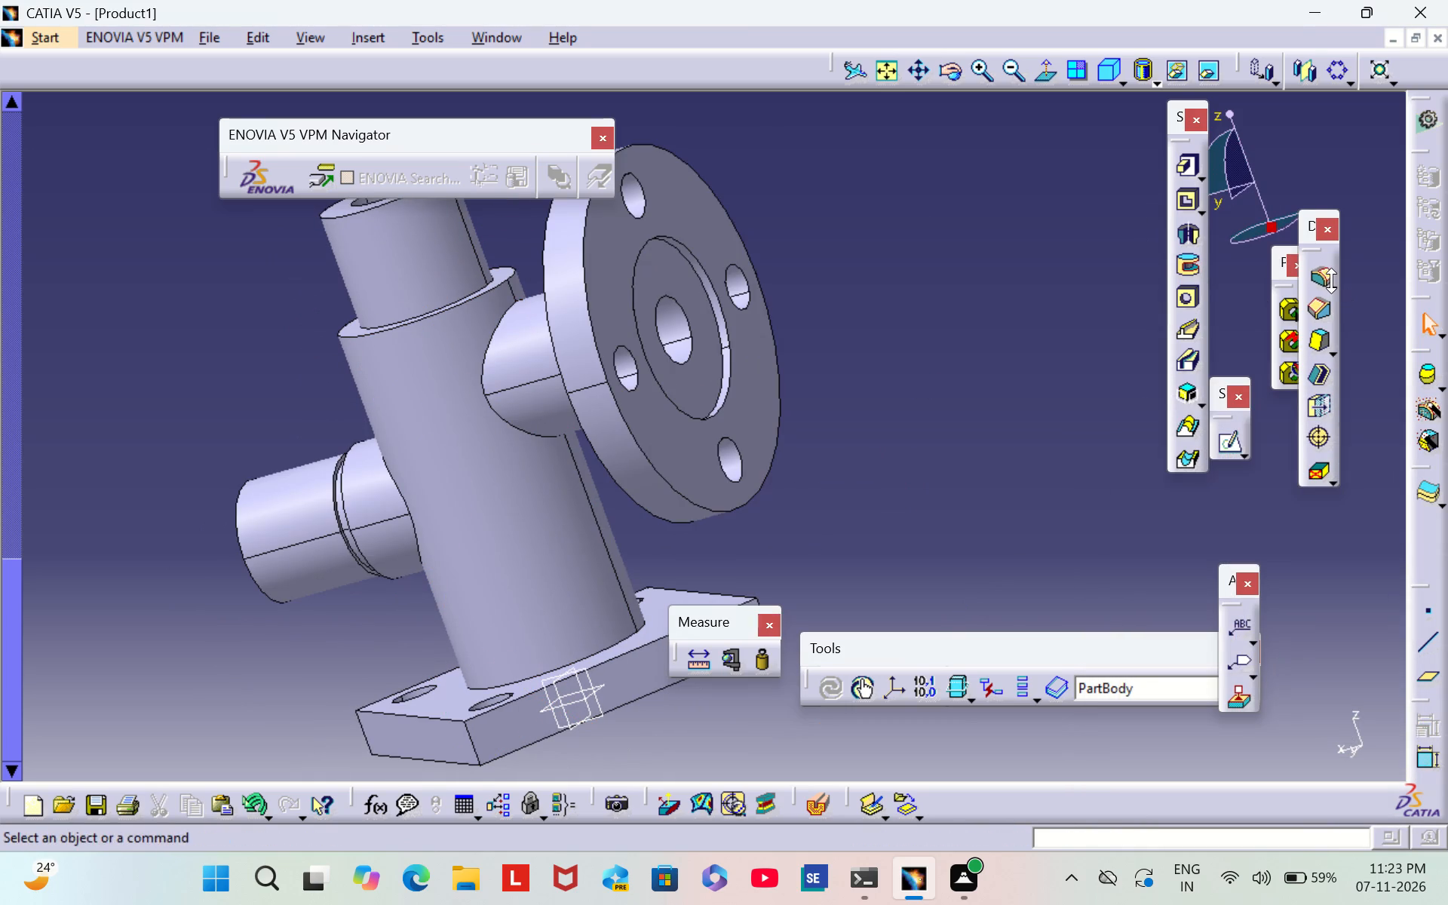
pyautogui.click(1318, 280)
pyautogui.click(489, 405)
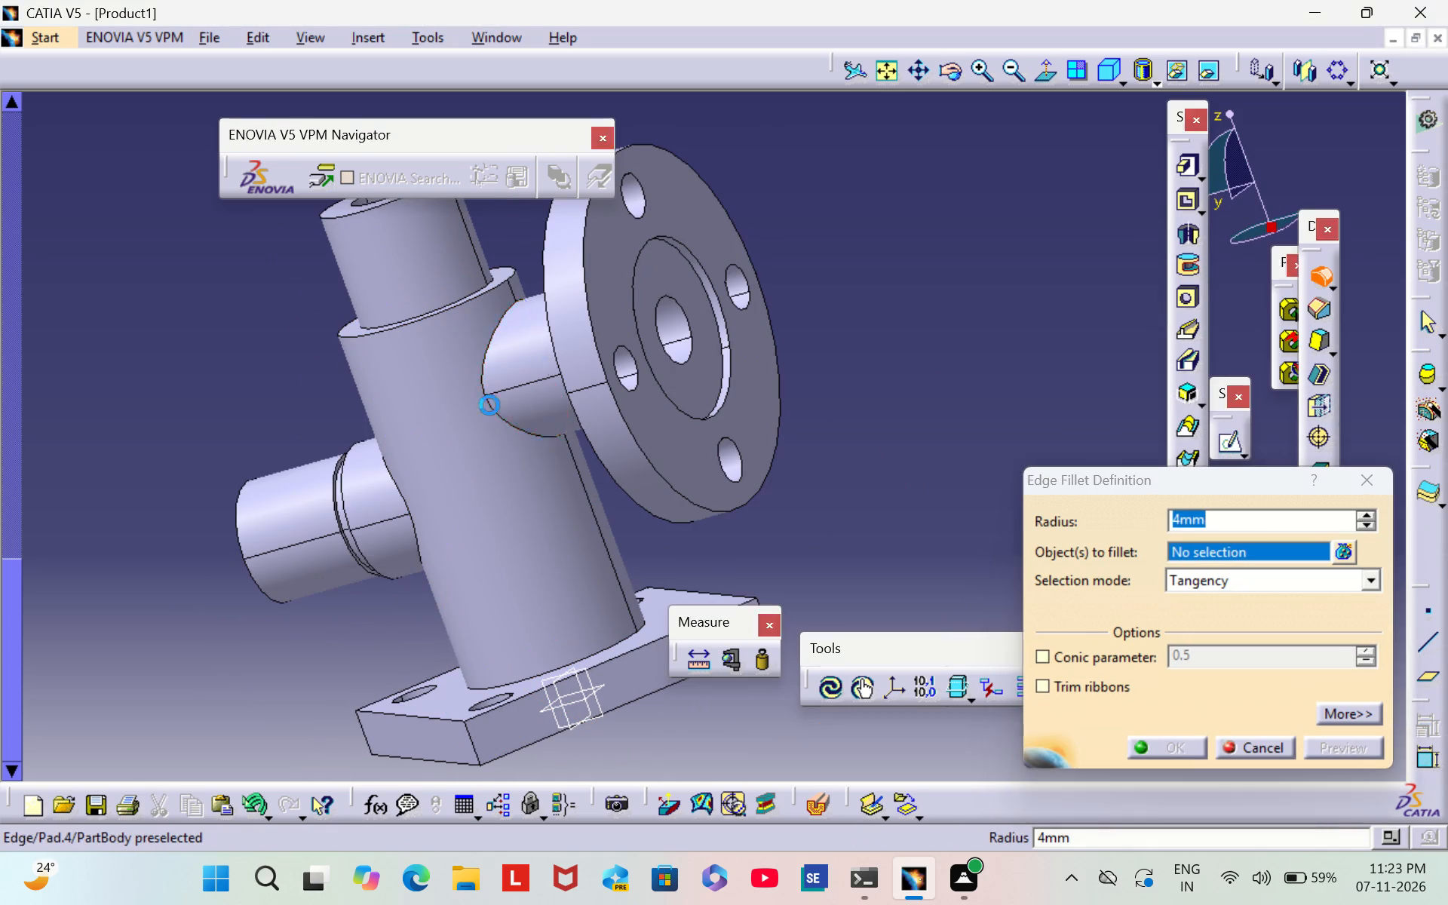
pyautogui.click(1166, 748)
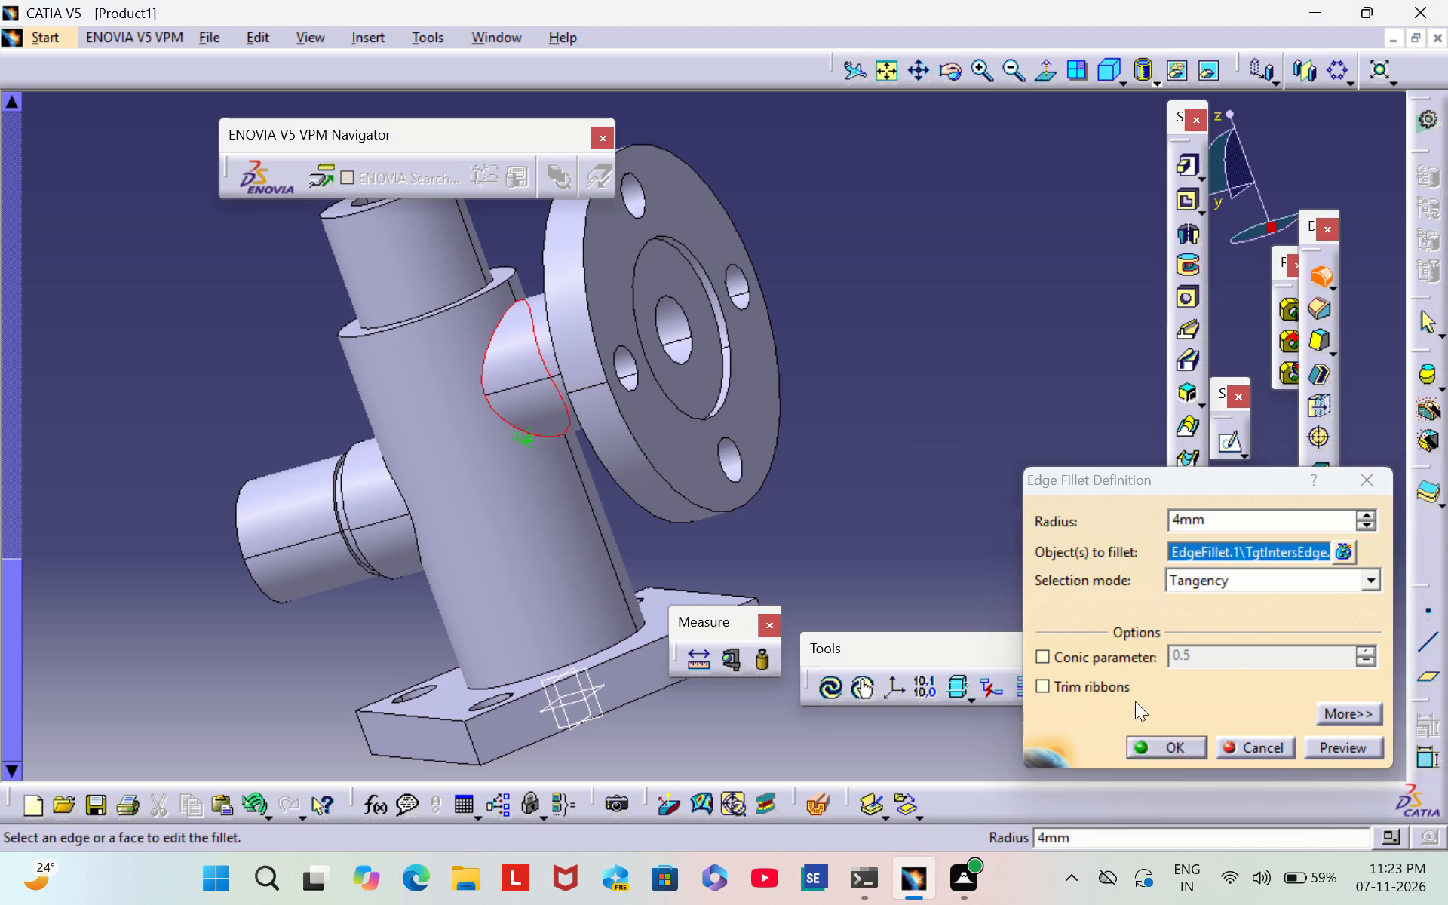
pyautogui.click(937, 522)
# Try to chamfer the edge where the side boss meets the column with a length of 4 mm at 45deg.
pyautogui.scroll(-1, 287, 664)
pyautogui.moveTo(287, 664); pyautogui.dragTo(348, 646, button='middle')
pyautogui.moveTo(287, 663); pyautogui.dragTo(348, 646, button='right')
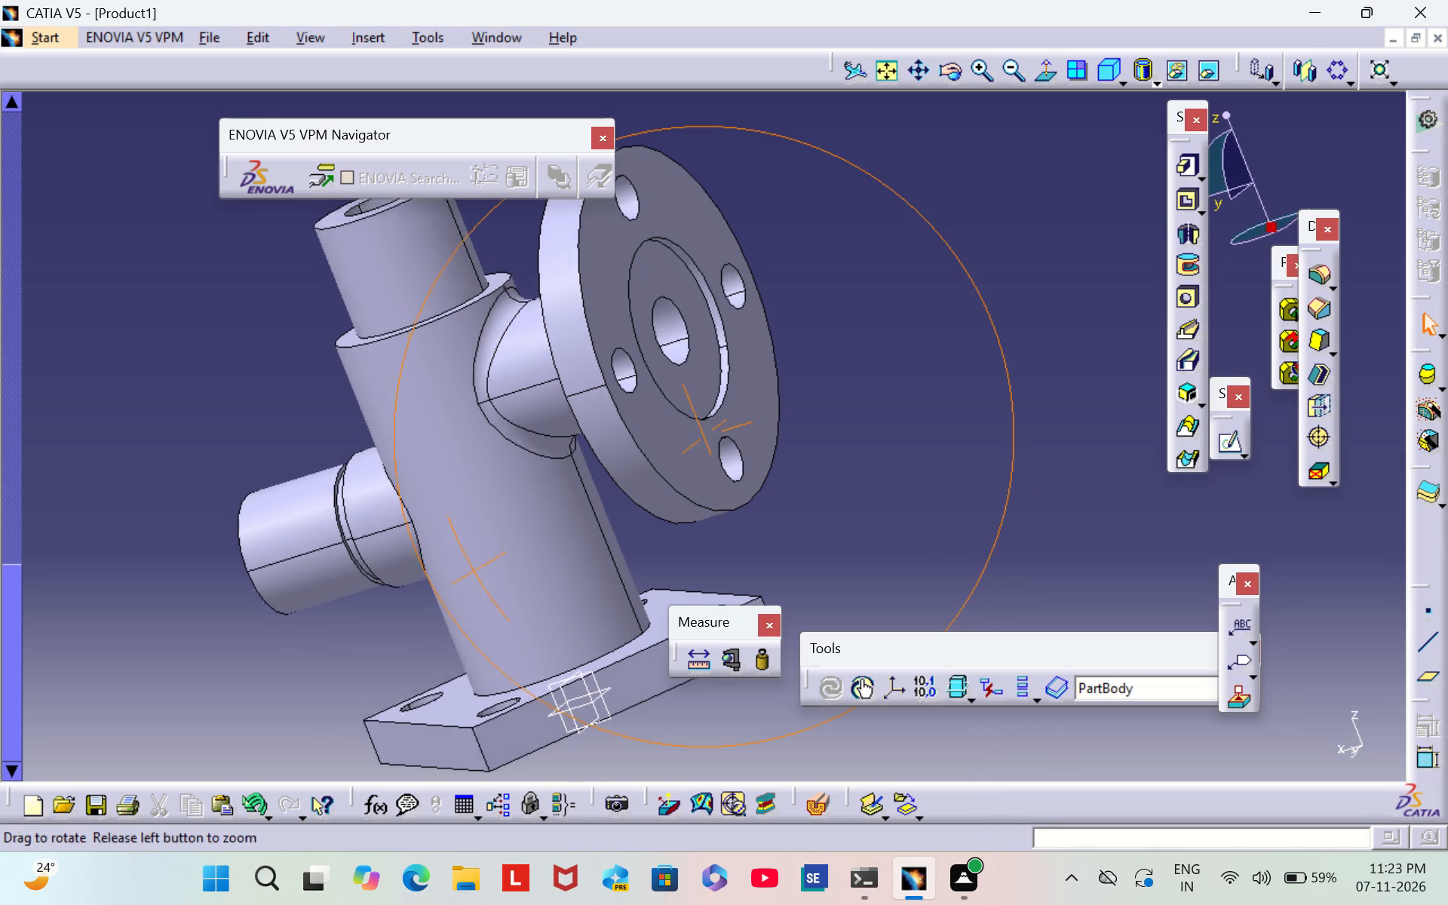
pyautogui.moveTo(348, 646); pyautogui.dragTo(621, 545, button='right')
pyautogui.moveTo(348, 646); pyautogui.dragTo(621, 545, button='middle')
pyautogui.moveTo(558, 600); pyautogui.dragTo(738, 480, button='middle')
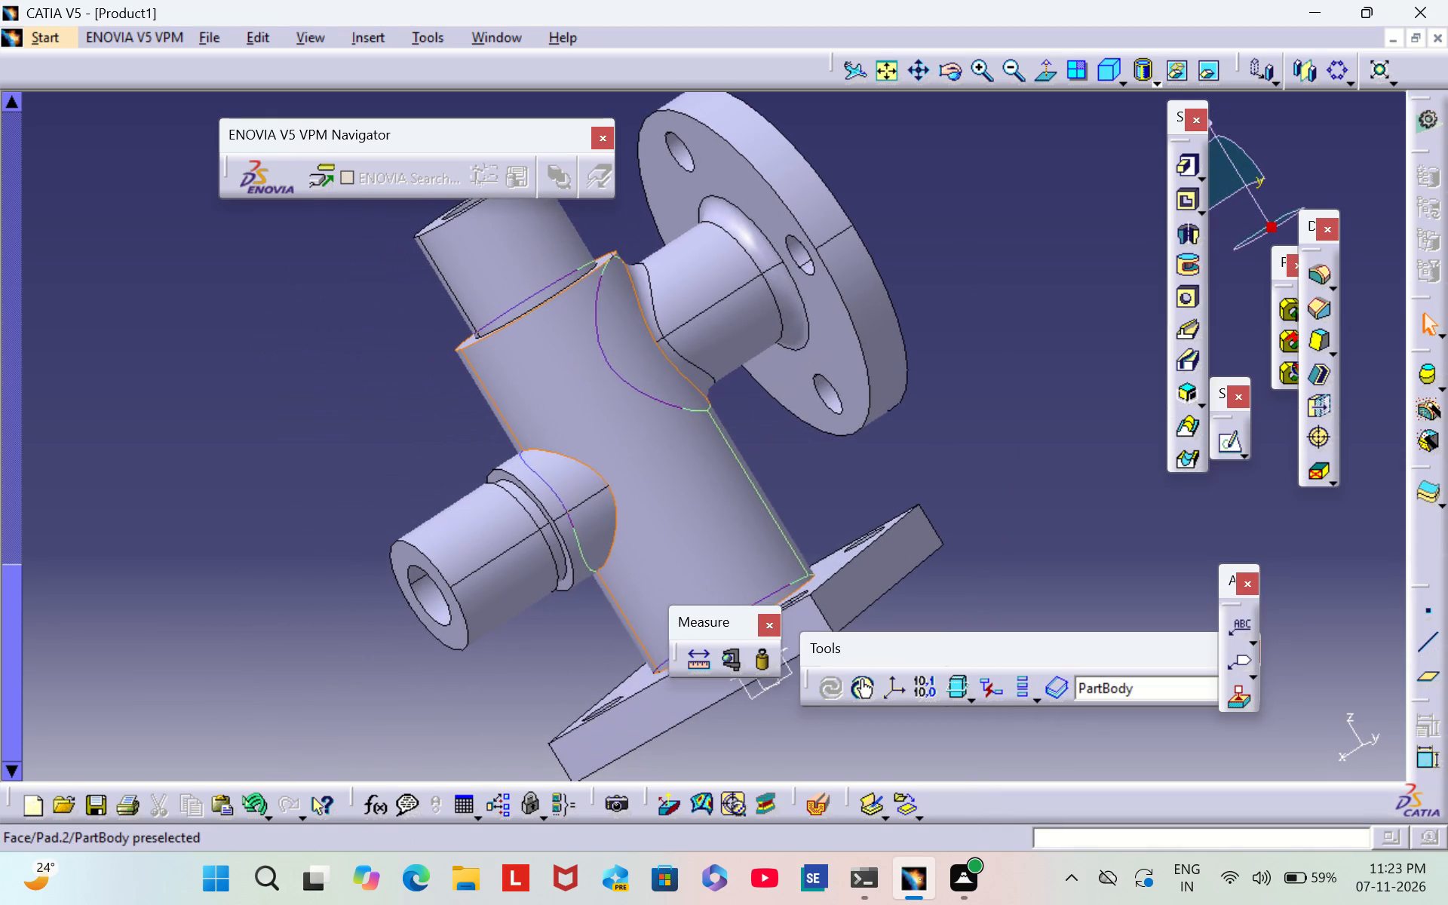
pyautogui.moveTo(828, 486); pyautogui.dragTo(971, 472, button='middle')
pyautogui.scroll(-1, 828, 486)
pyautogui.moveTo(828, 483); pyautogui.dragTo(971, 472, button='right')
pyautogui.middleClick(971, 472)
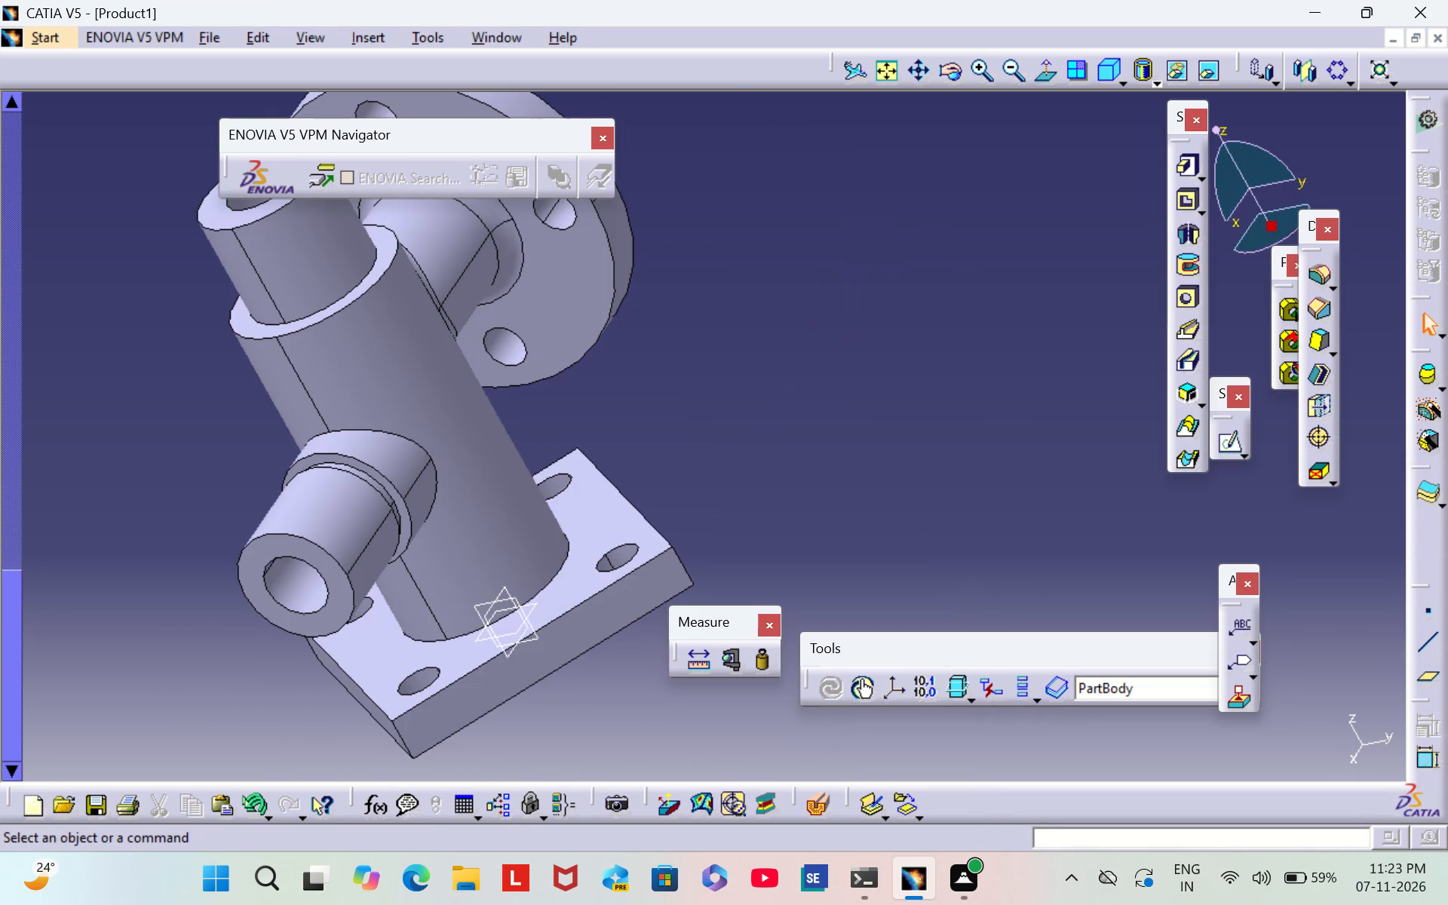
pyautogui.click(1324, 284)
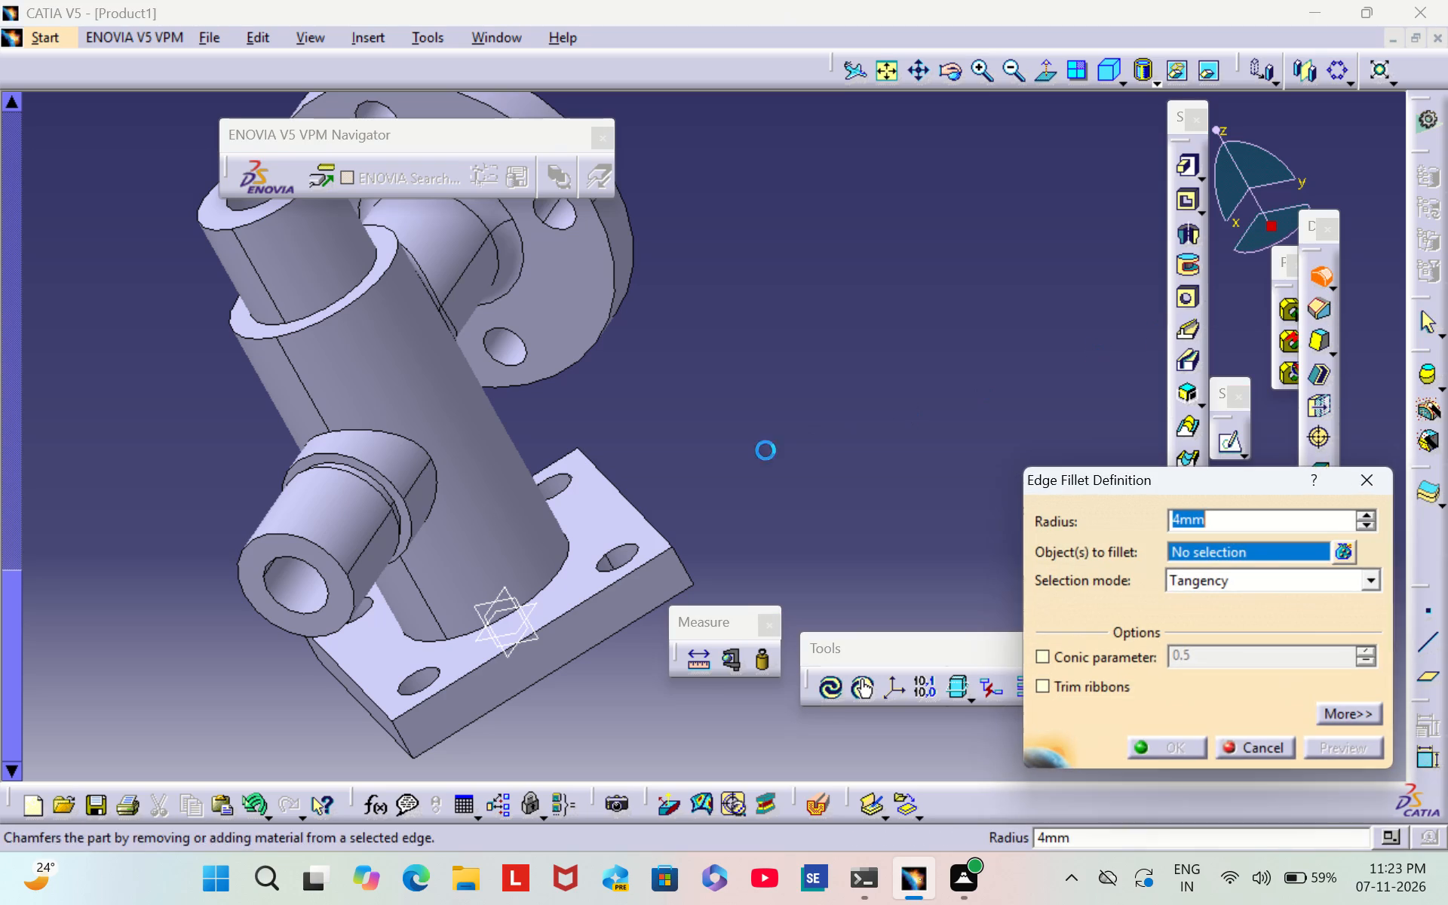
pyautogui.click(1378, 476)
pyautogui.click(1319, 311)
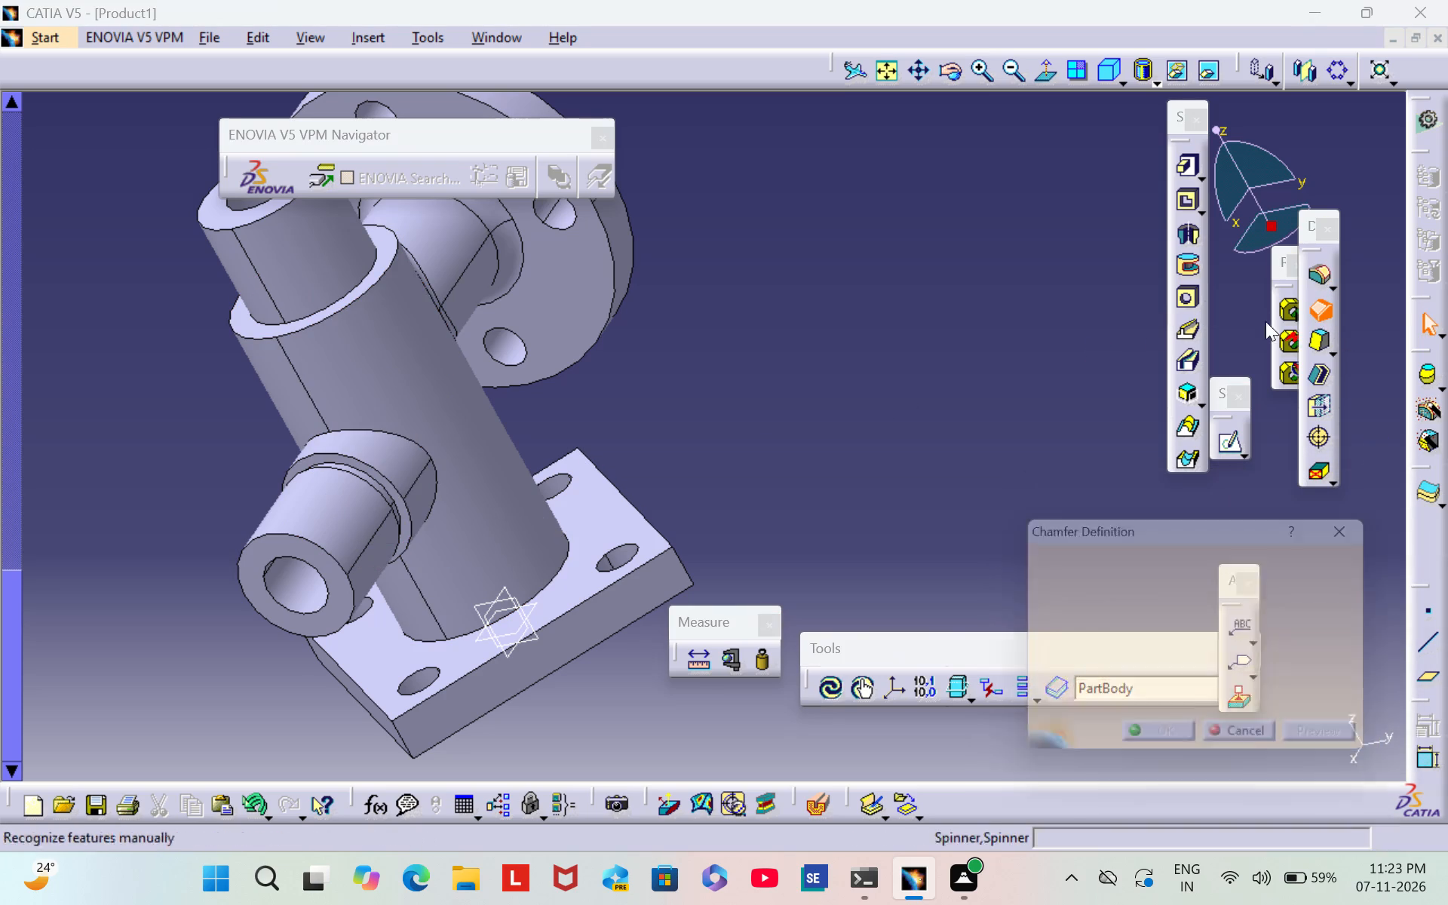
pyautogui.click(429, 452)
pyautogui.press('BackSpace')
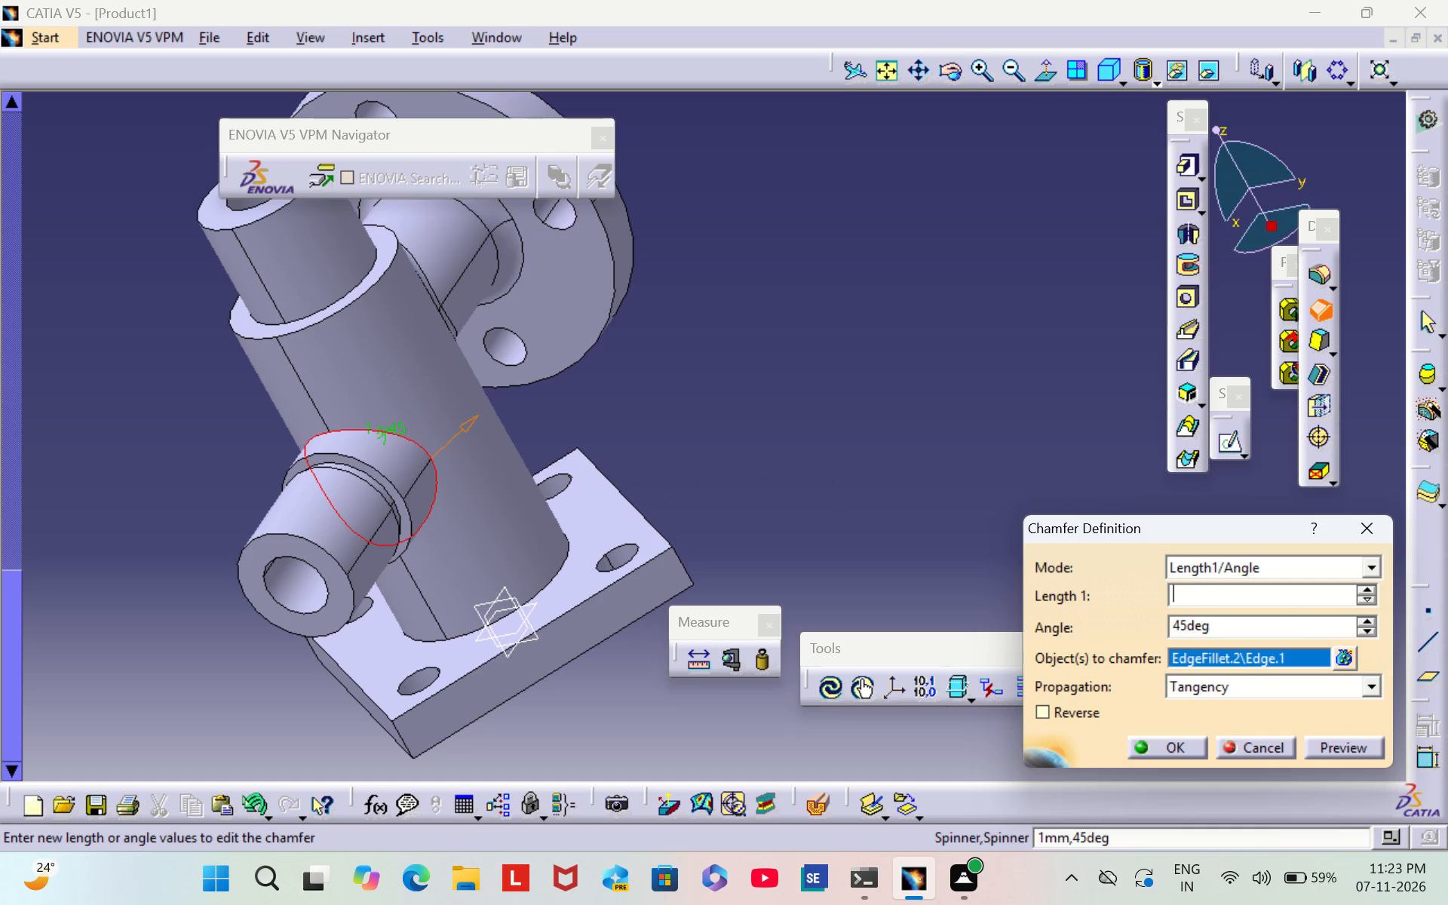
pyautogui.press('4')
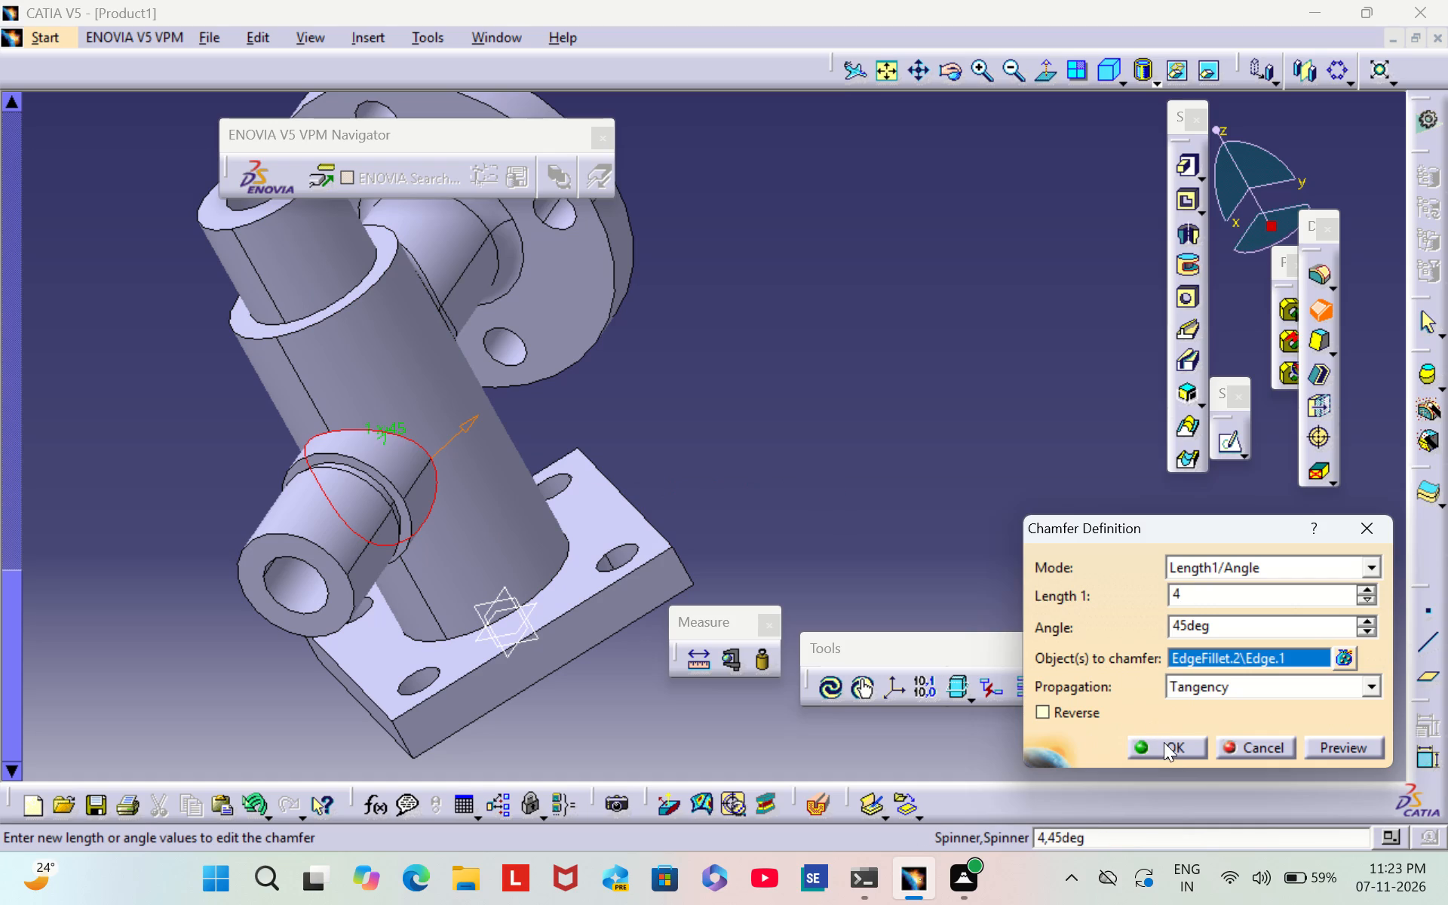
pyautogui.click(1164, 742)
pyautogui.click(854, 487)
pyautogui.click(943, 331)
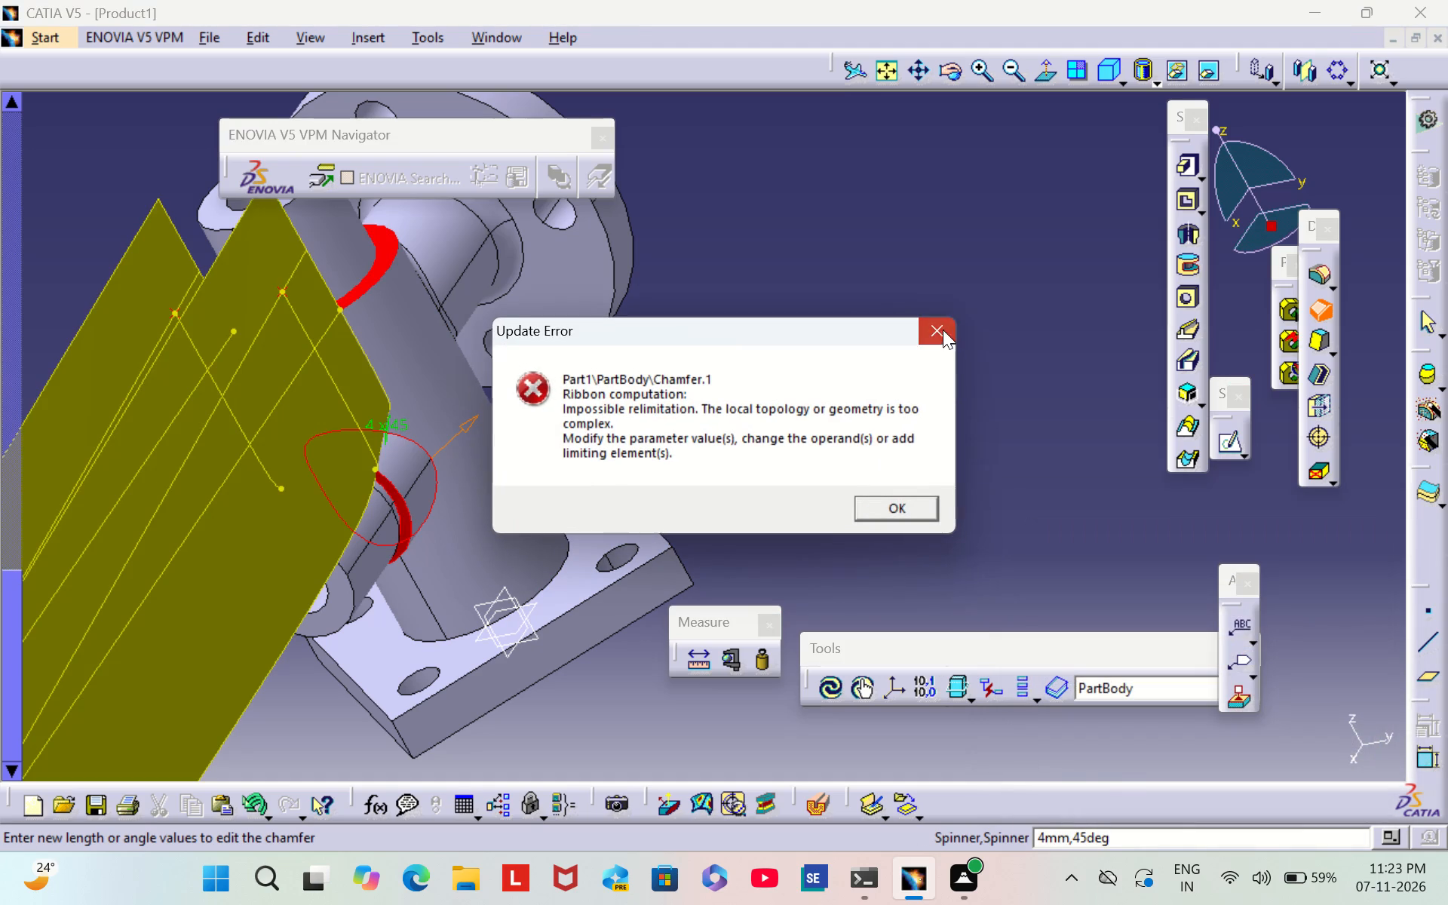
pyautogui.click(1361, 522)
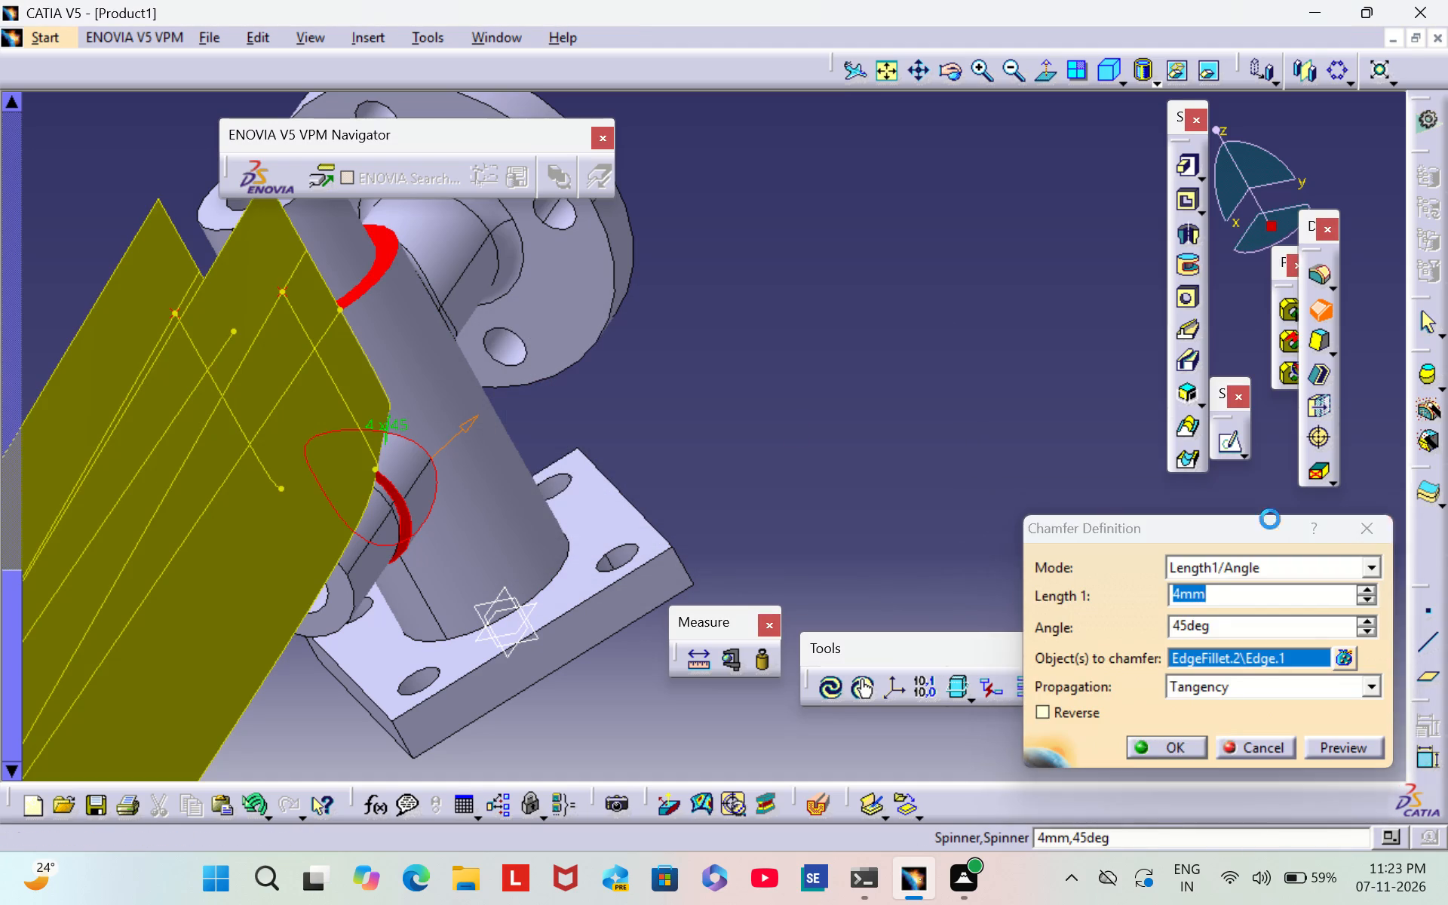
# Fillet the edge where the side boss meets the column with a 4 mm radius.
pyautogui.scroll(-1, 786, 424)
pyautogui.moveTo(786, 424); pyautogui.dragTo(639, 503, button='middle')
pyautogui.moveTo(780, 422); pyautogui.dragTo(639, 503, button='right')
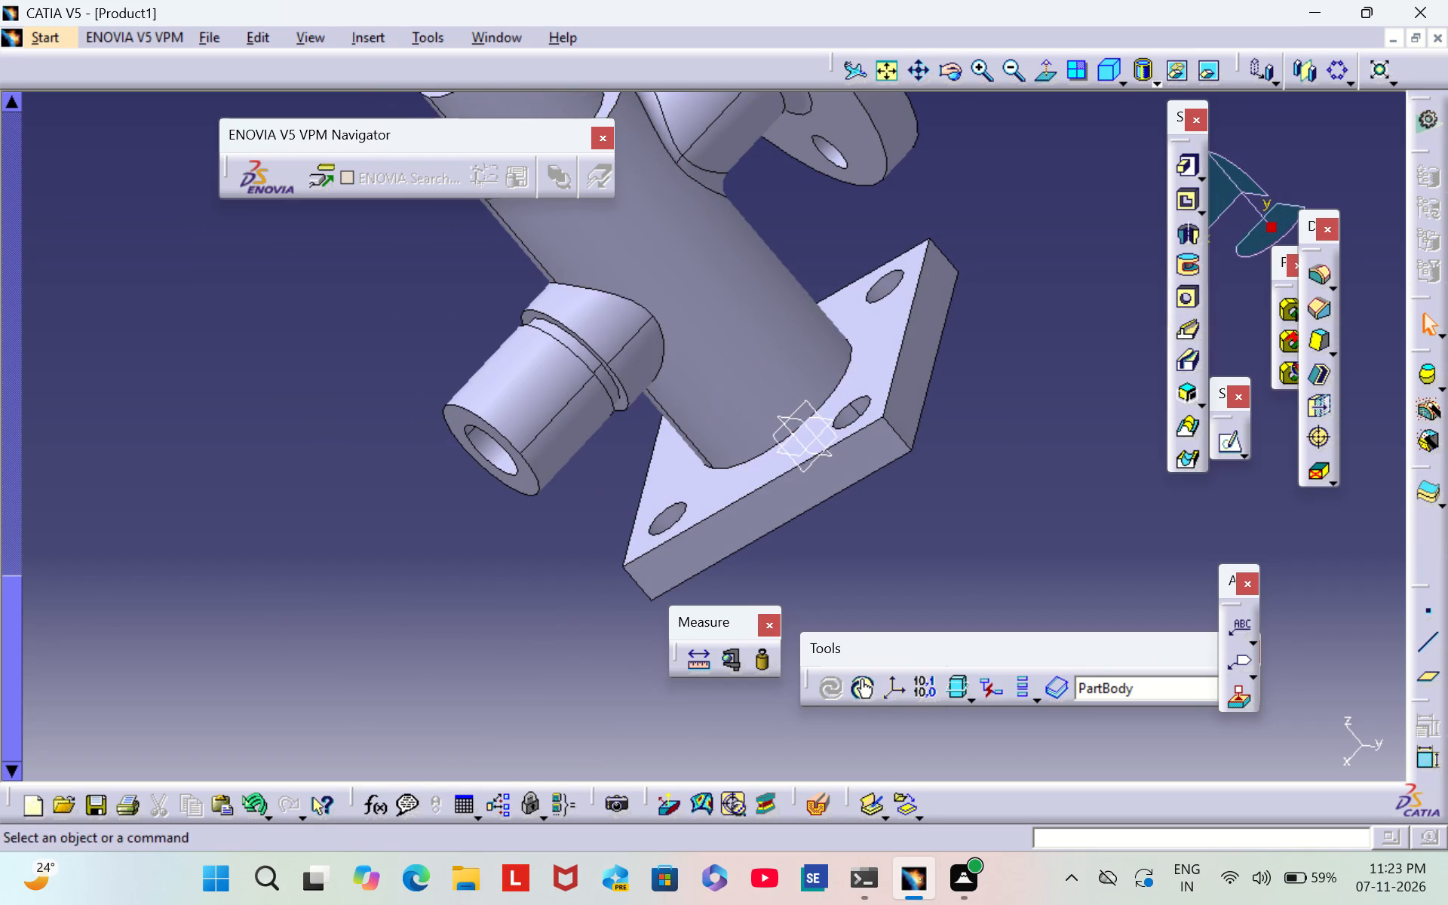
pyautogui.scroll(-1, 979, 329)
pyautogui.moveTo(979, 329); pyautogui.dragTo(989, 480, button='middle')
pyautogui.click(1321, 270)
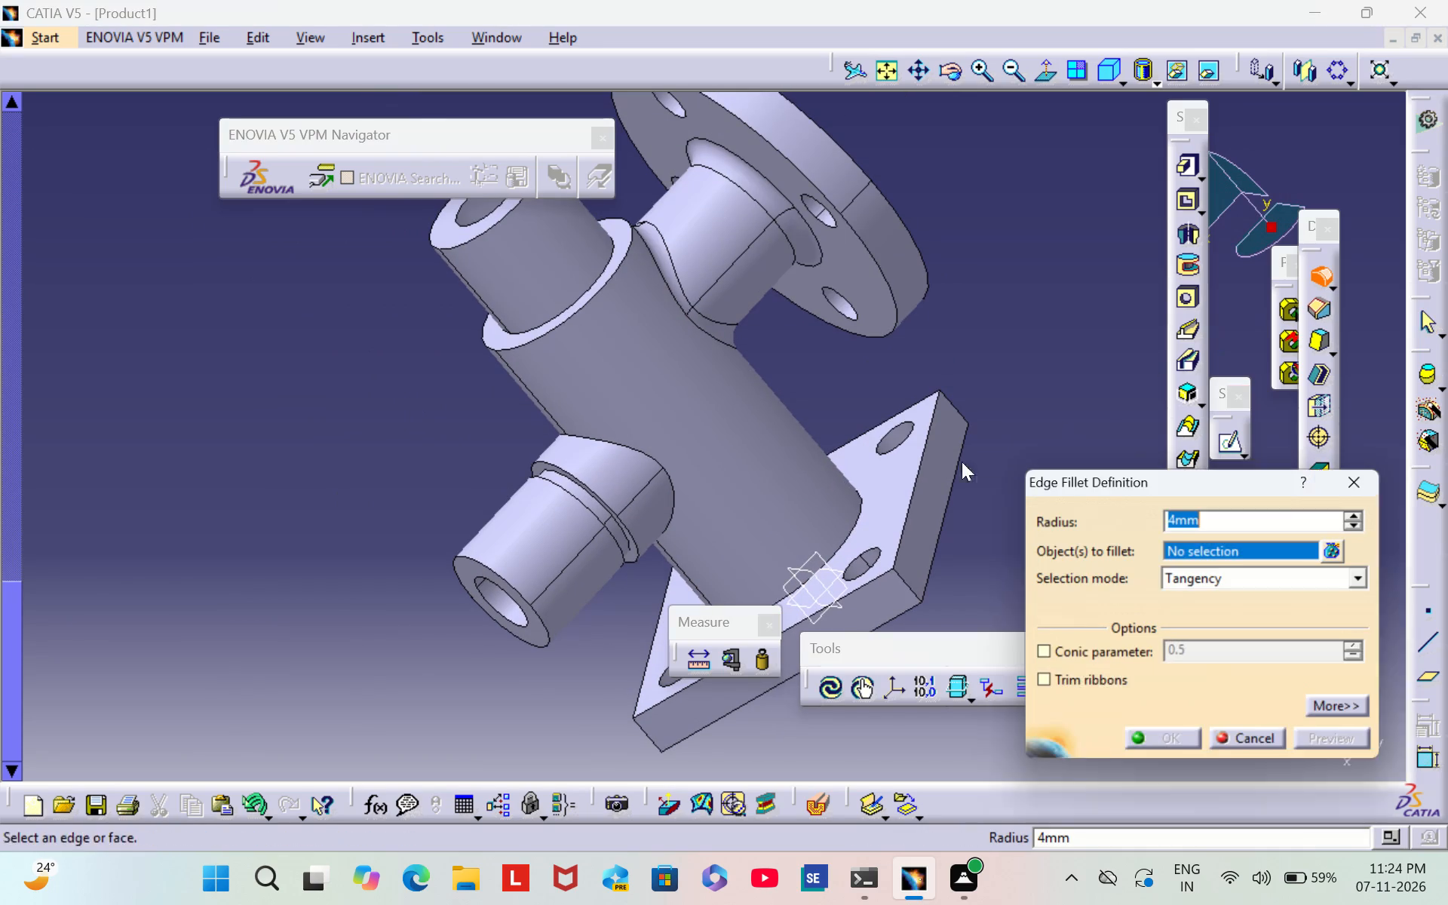
pyautogui.click(656, 465)
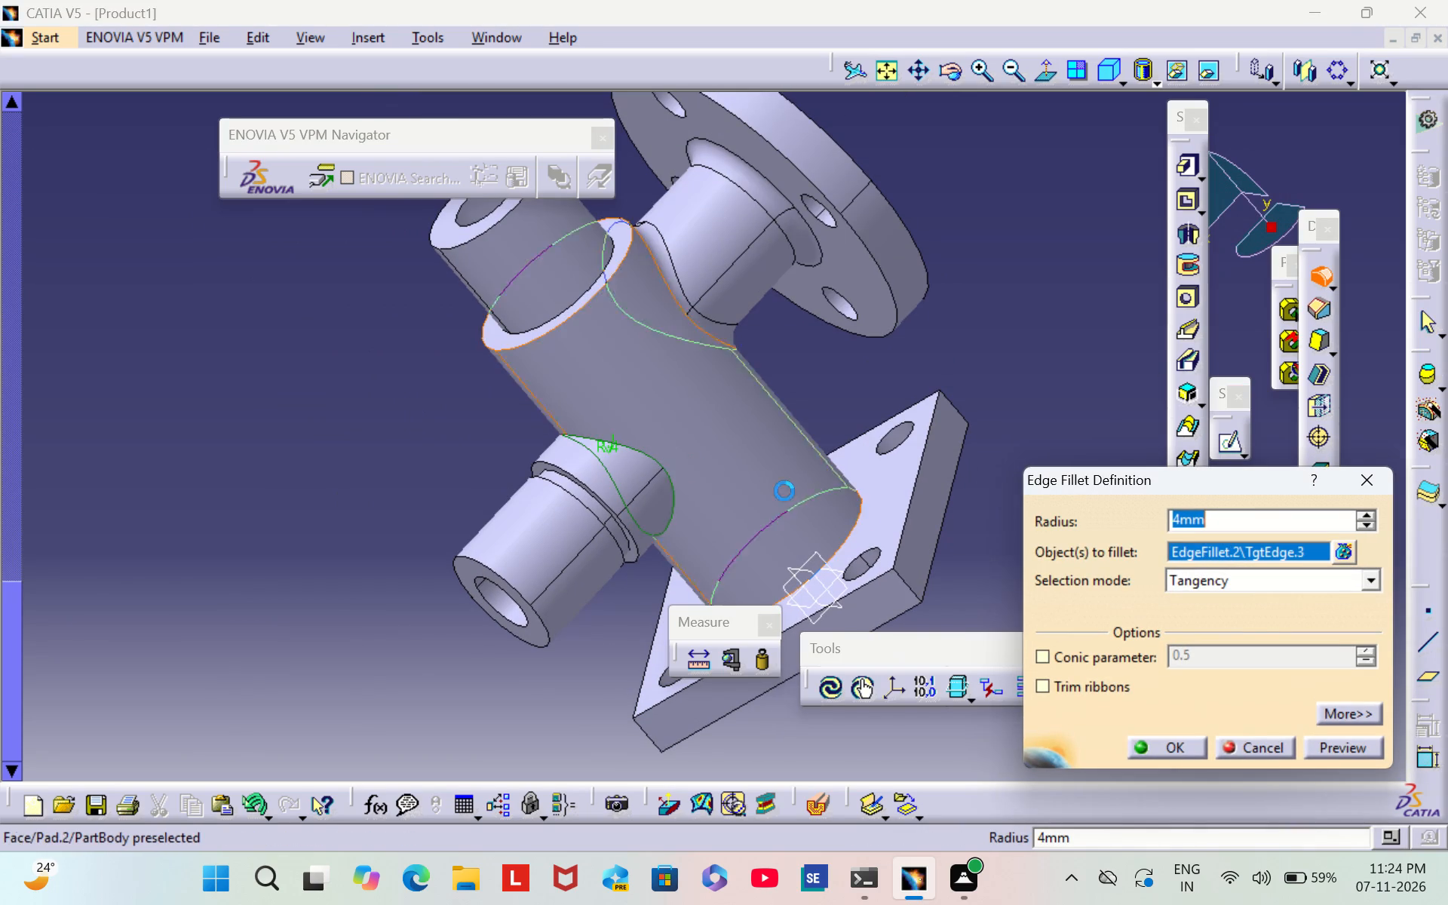
pyautogui.click(1169, 747)
pyautogui.click(976, 349)
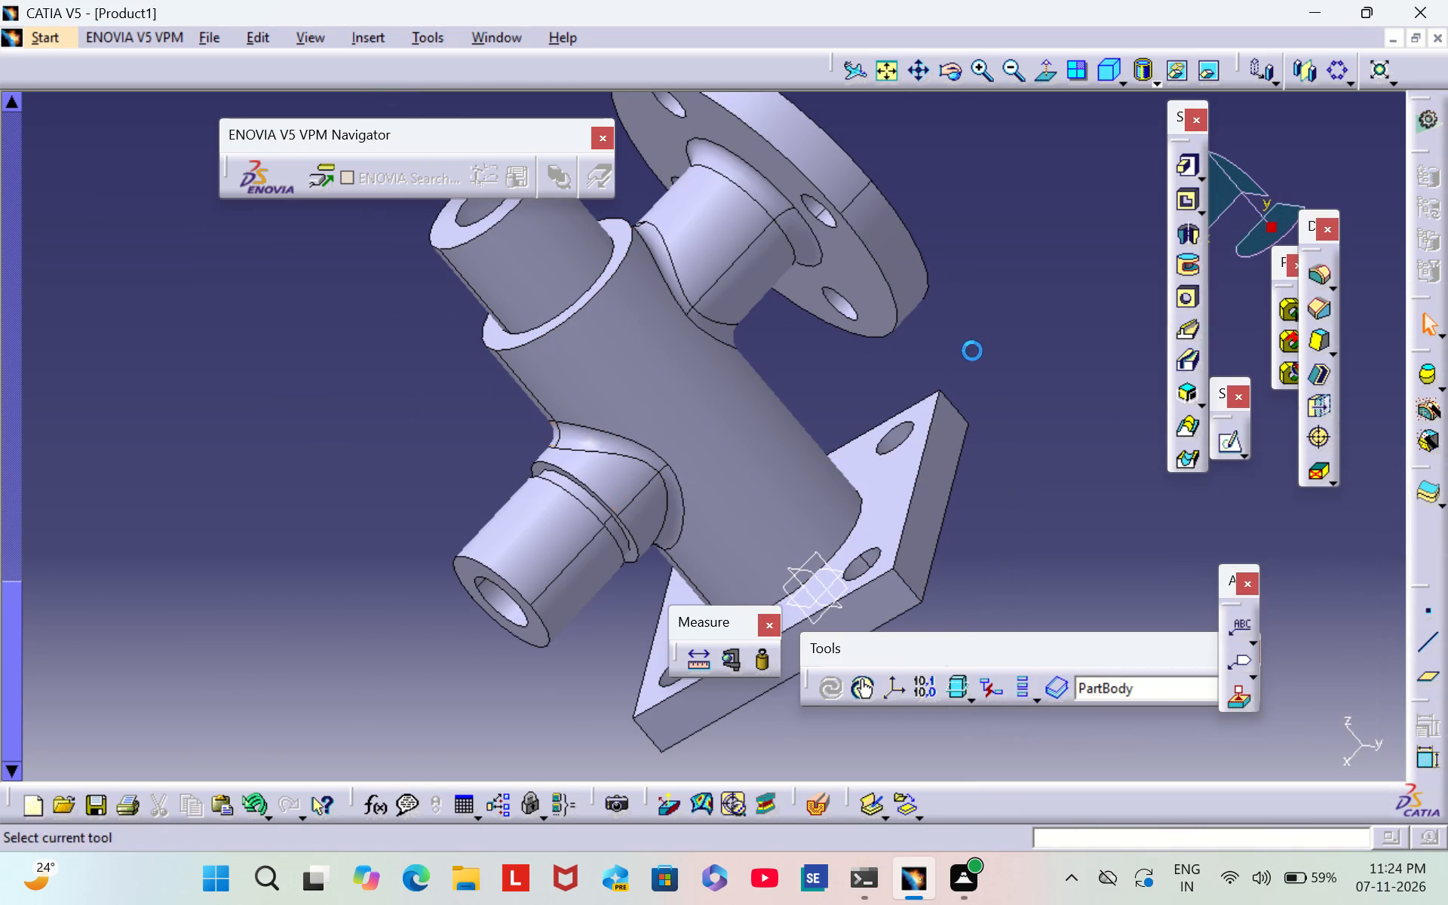
# Fillet the circular edge where the column meets the square base's top face with a 4 mm radius.
pyautogui.moveTo(363, 541); pyautogui.dragTo(536, 515, button='middle')
pyautogui.moveTo(363, 540); pyautogui.dragTo(536, 515, button='right')
pyautogui.moveTo(539, 592); pyautogui.dragTo(734, 468, button='middle')
pyautogui.scroll(-1, 539, 592)
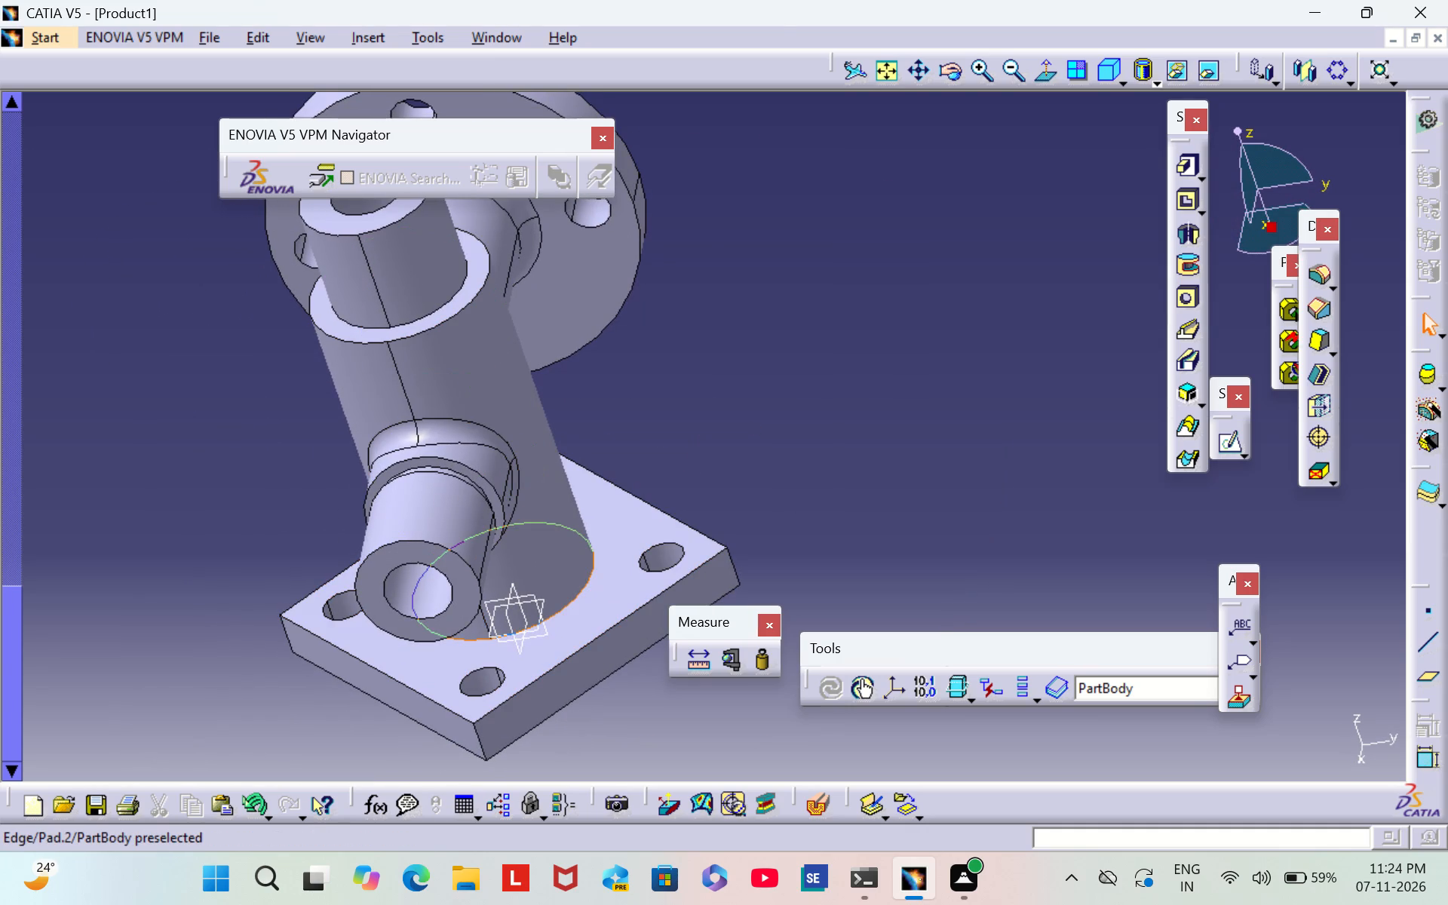
pyautogui.click(586, 584)
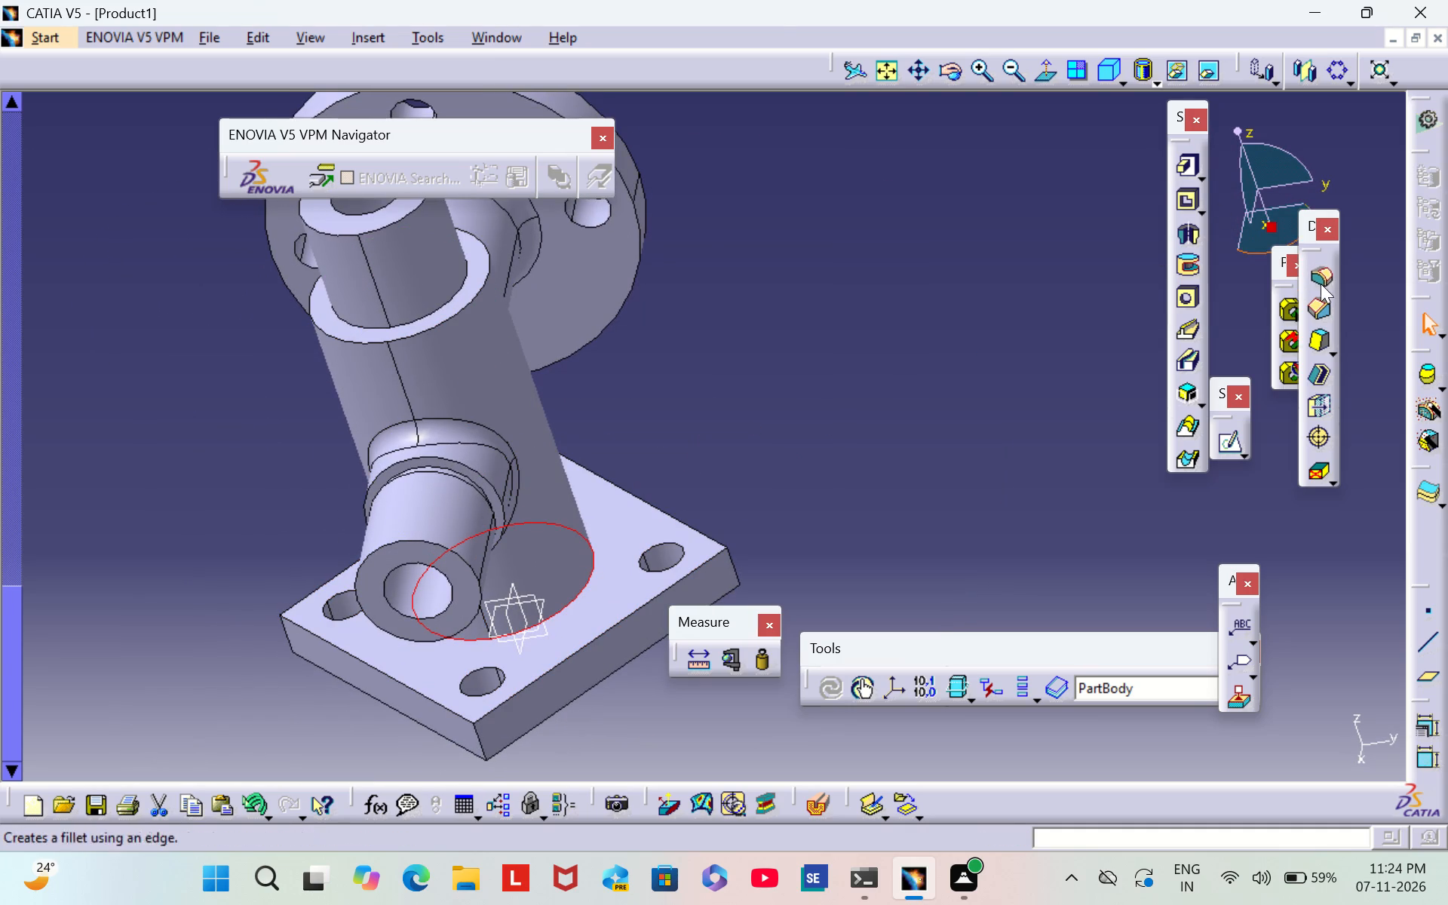
pyautogui.click(1316, 283)
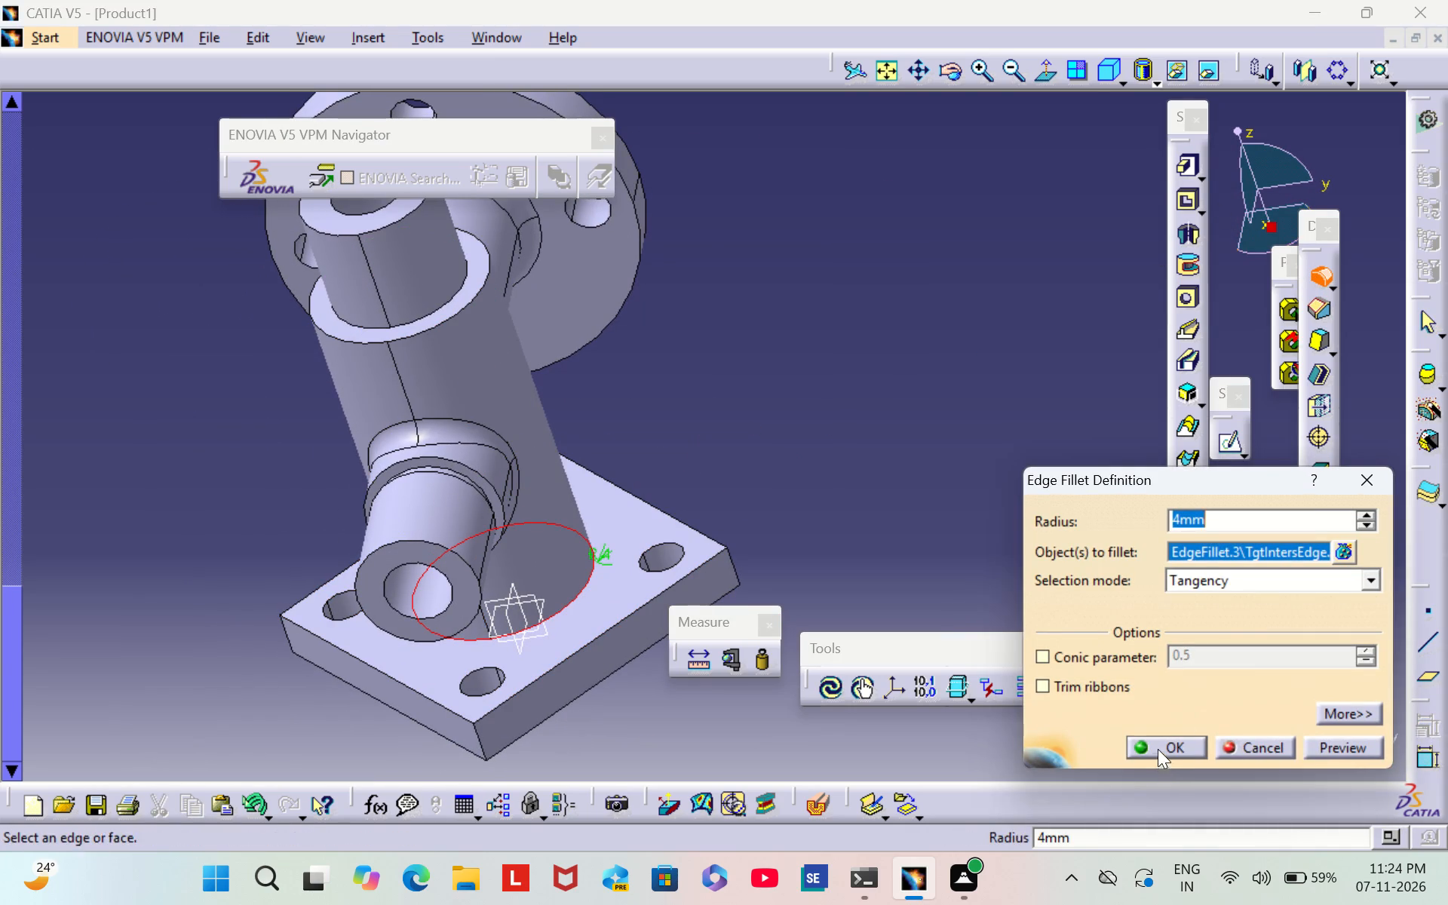
pyautogui.click(1158, 749)
pyautogui.click(910, 419)
# Fillet the outer edge of the column's top end with a 1 mm radius.
pyautogui.moveTo(282, 550); pyautogui.dragTo(282, 549, button='middle')
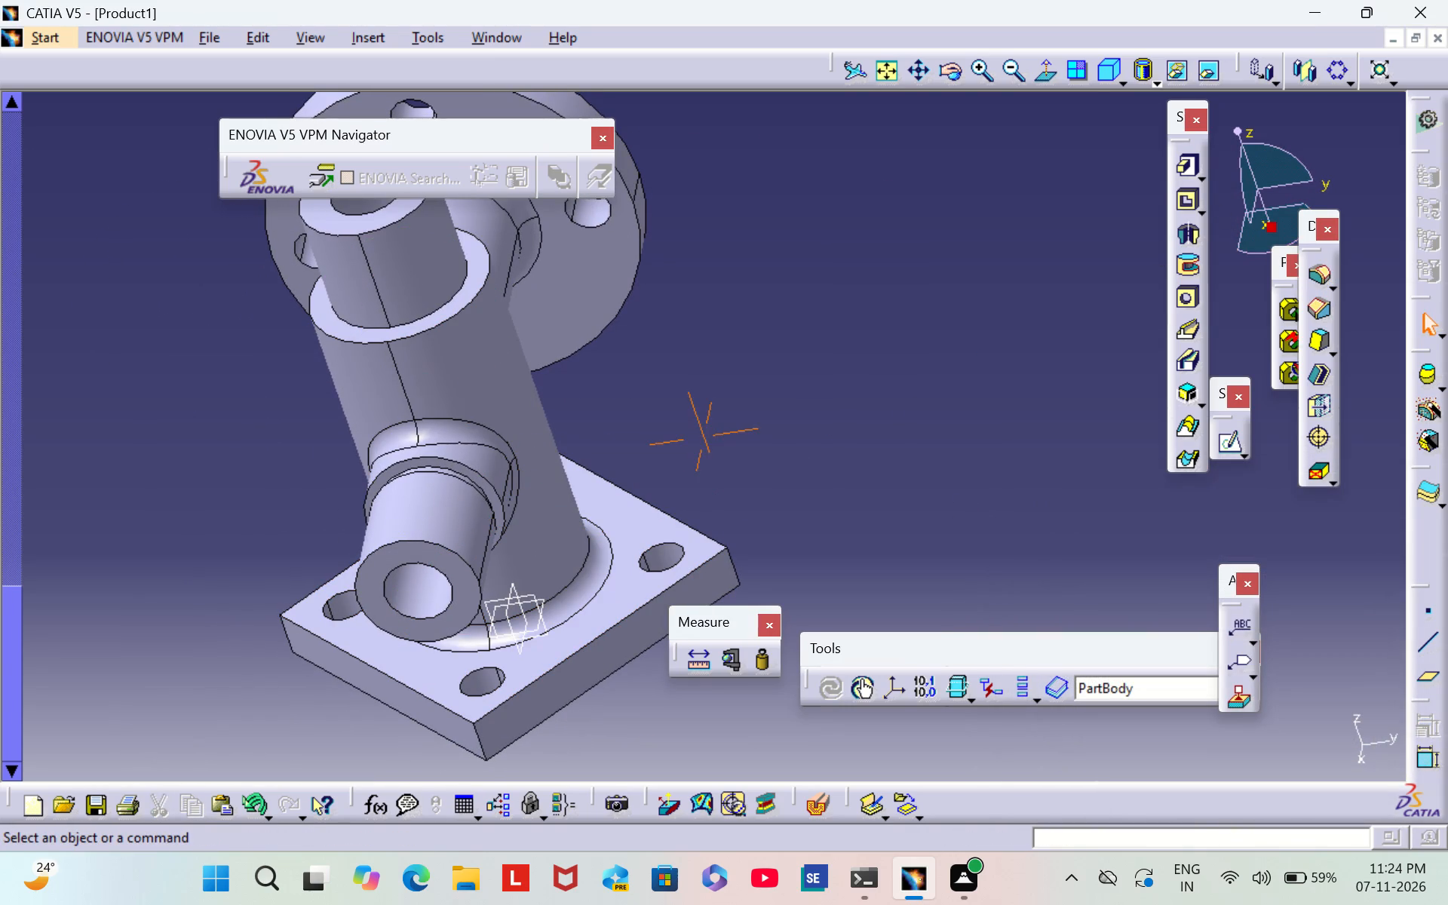
pyautogui.moveTo(282, 549); pyautogui.dragTo(547, 516, button='middle')
pyautogui.moveTo(287, 548); pyautogui.dragTo(547, 516, button='right')
pyautogui.moveTo(538, 471); pyautogui.dragTo(888, 550, button='middle')
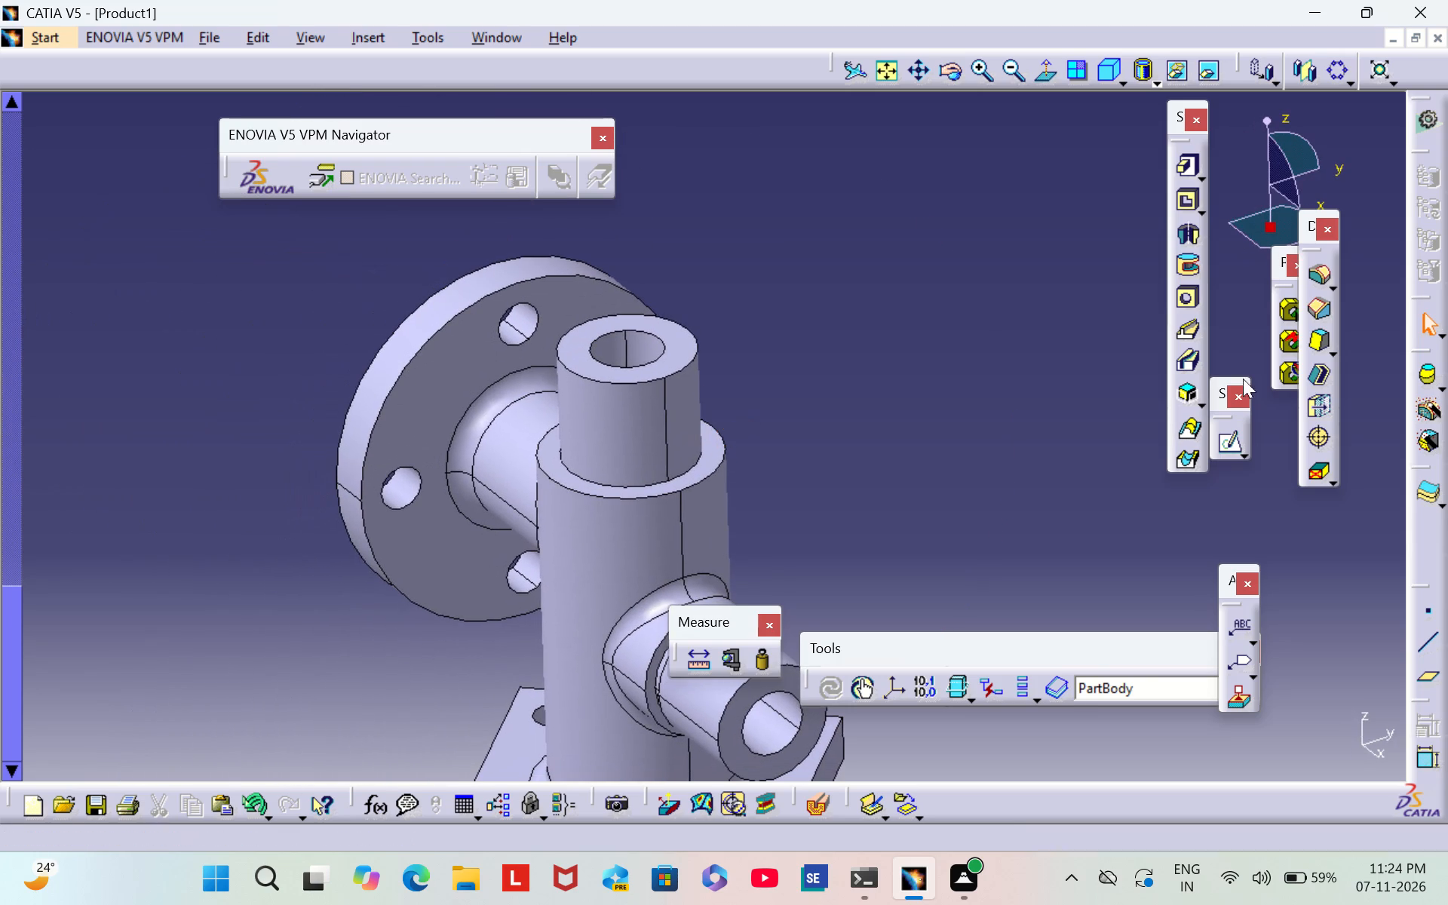
pyautogui.click(664, 376)
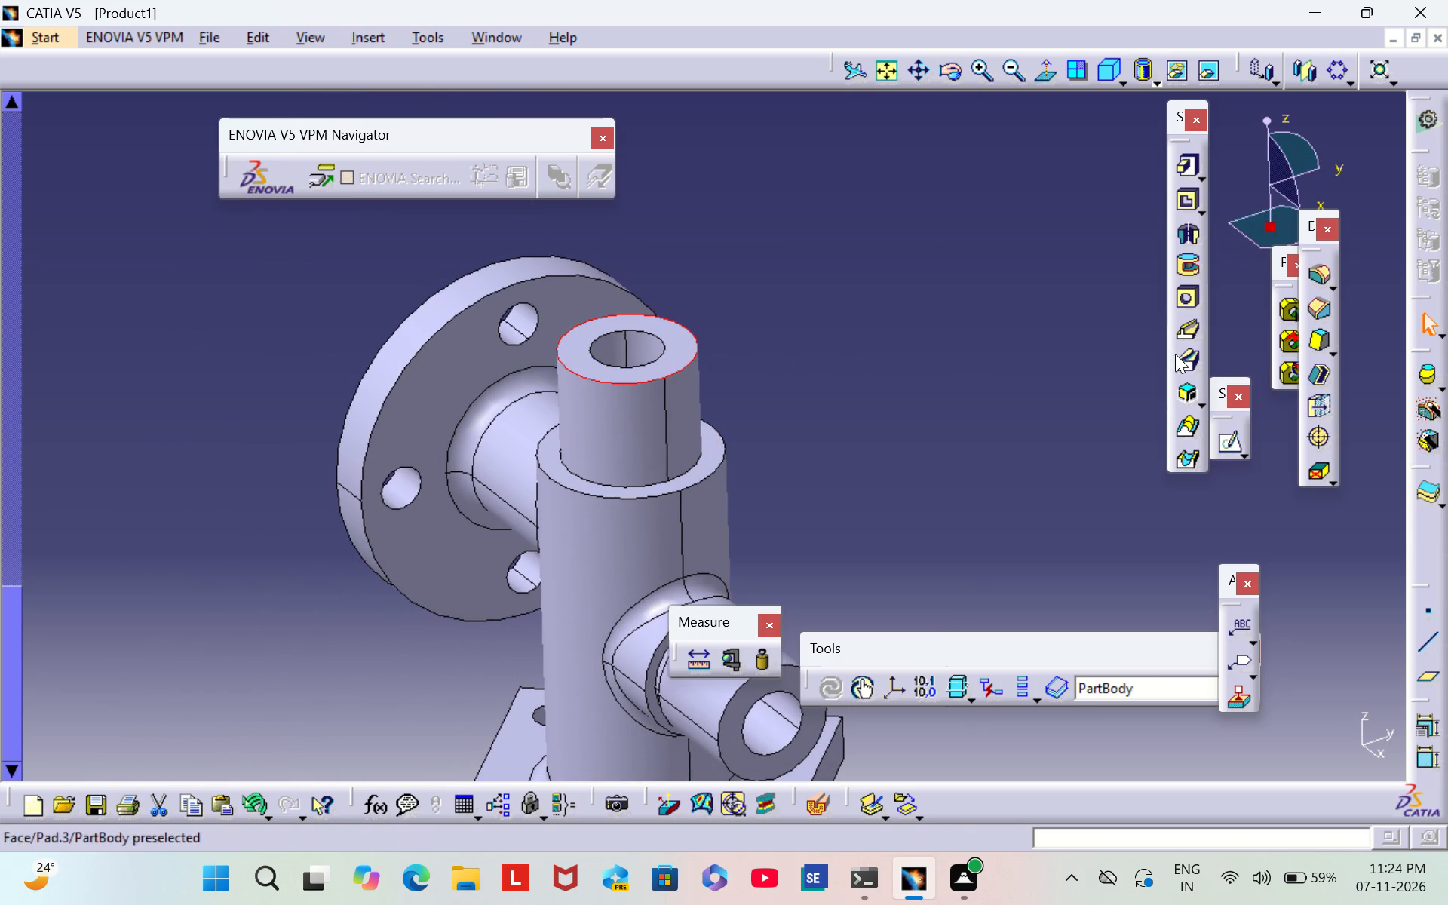
pyautogui.click(1321, 277)
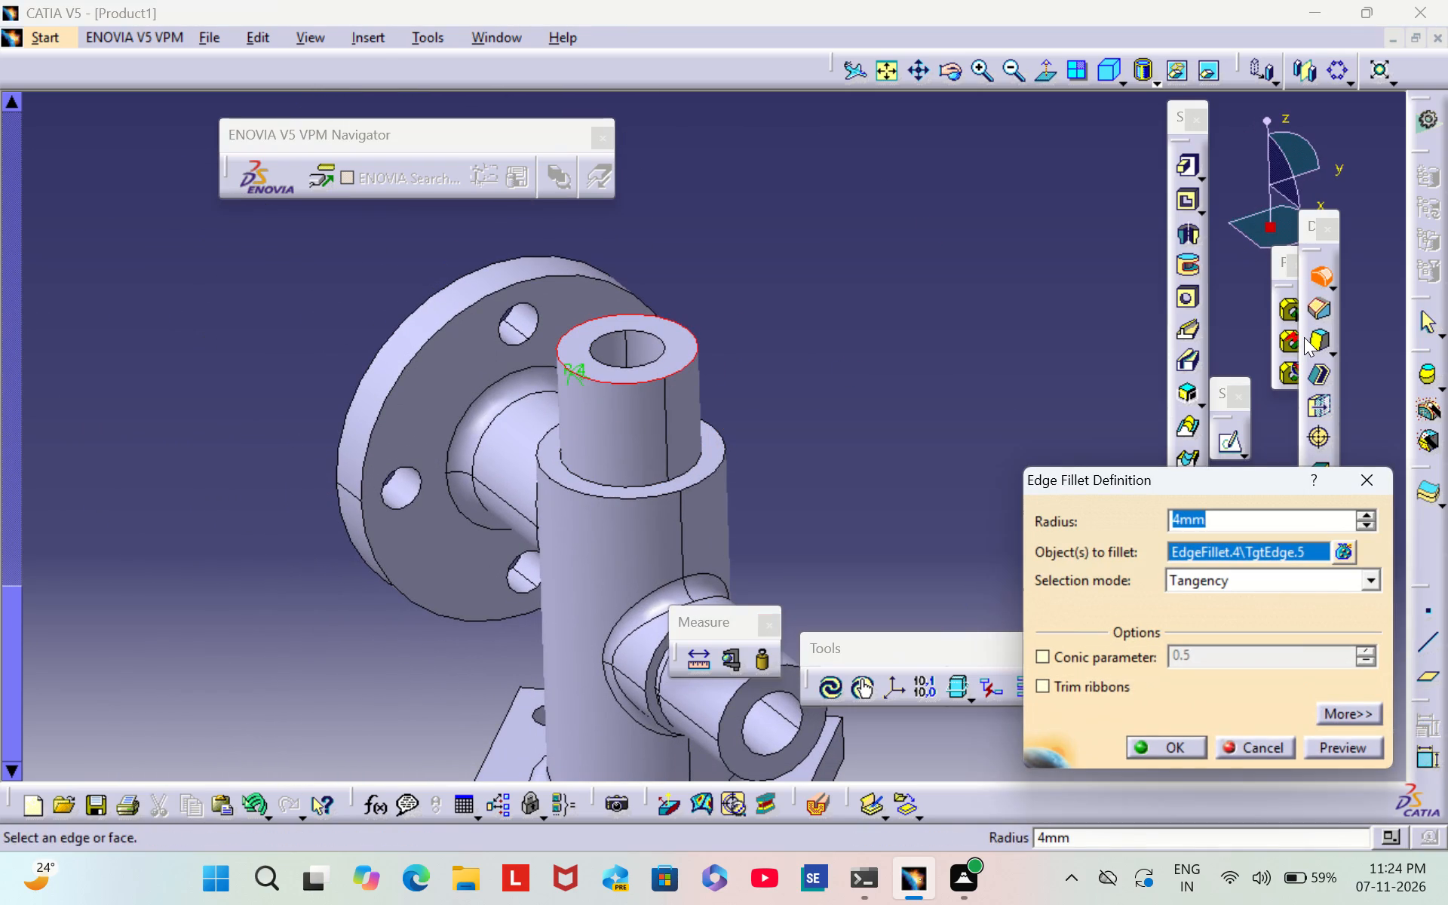
pyautogui.press('BackSpace')
pyautogui.press('1')
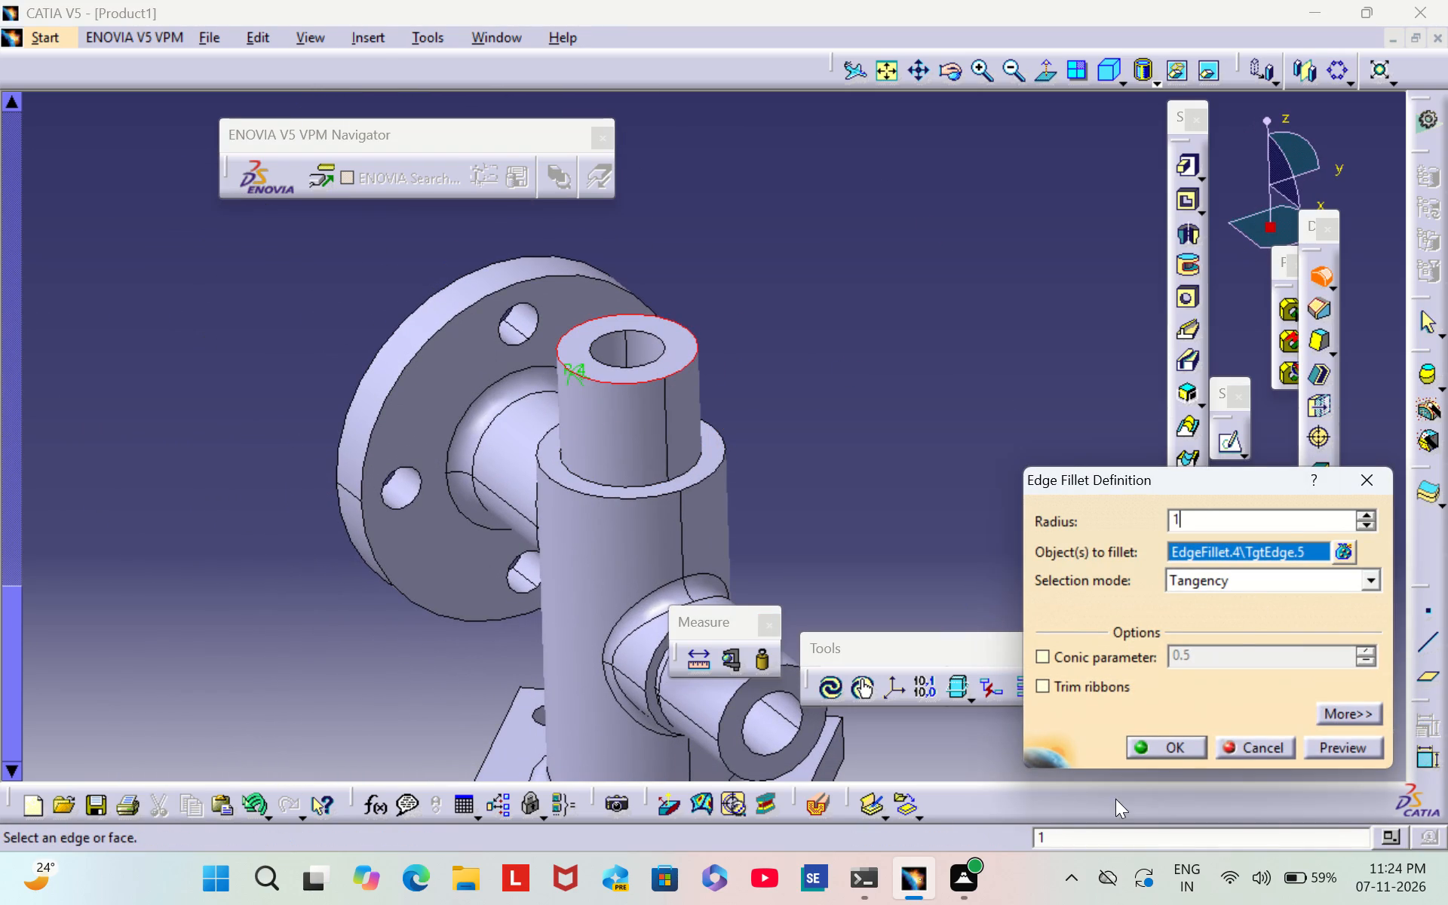
pyautogui.click(1160, 741)
pyautogui.click(985, 439)
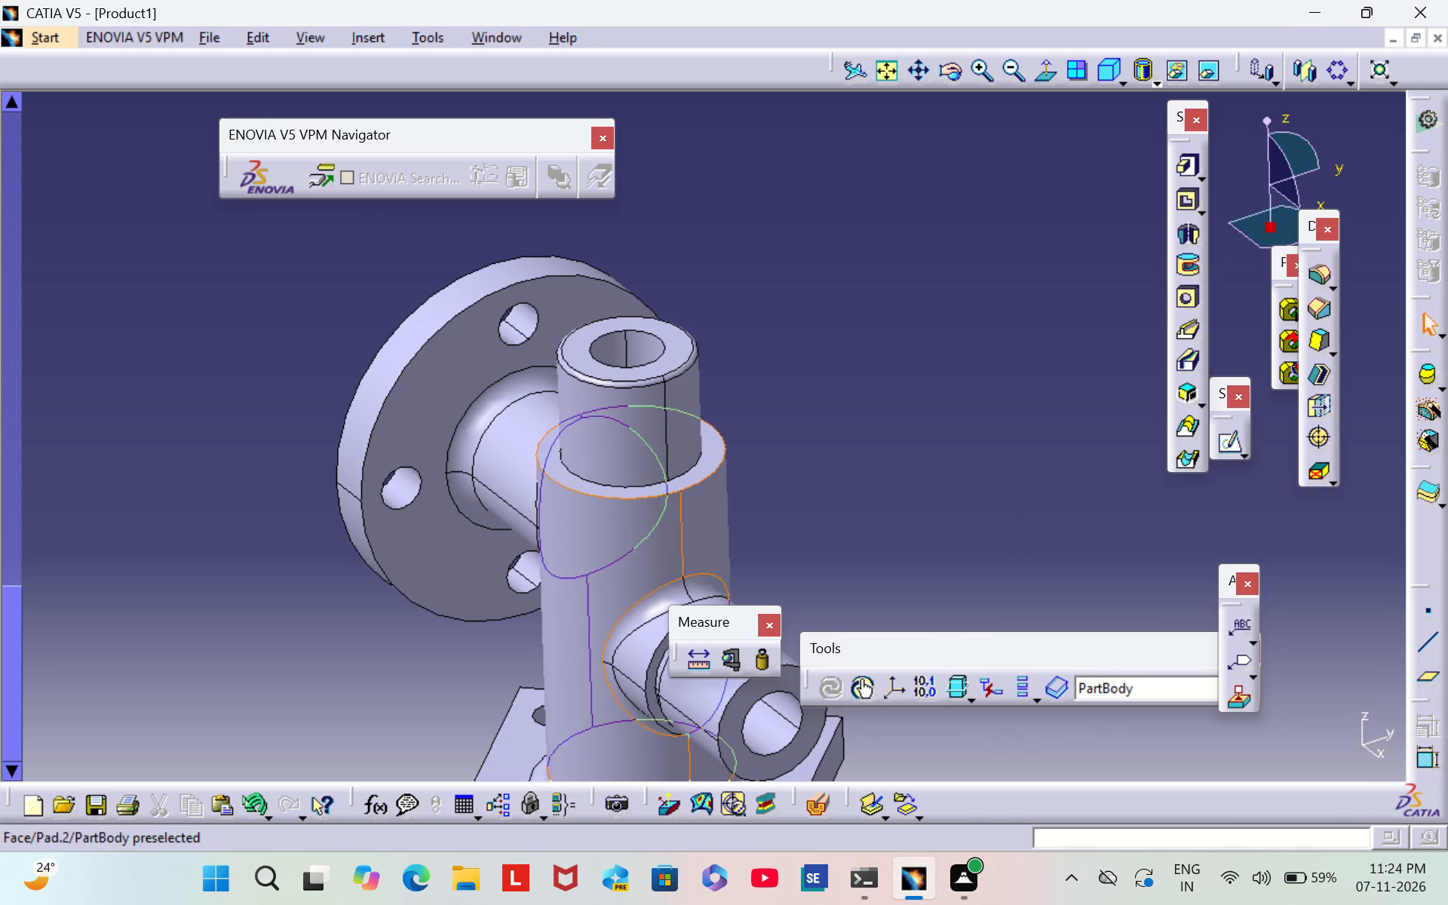
# Fillet the circular edge where the column's narrower top section meets the shoulder with a 1 mm radius.
pyautogui.click(668, 480)
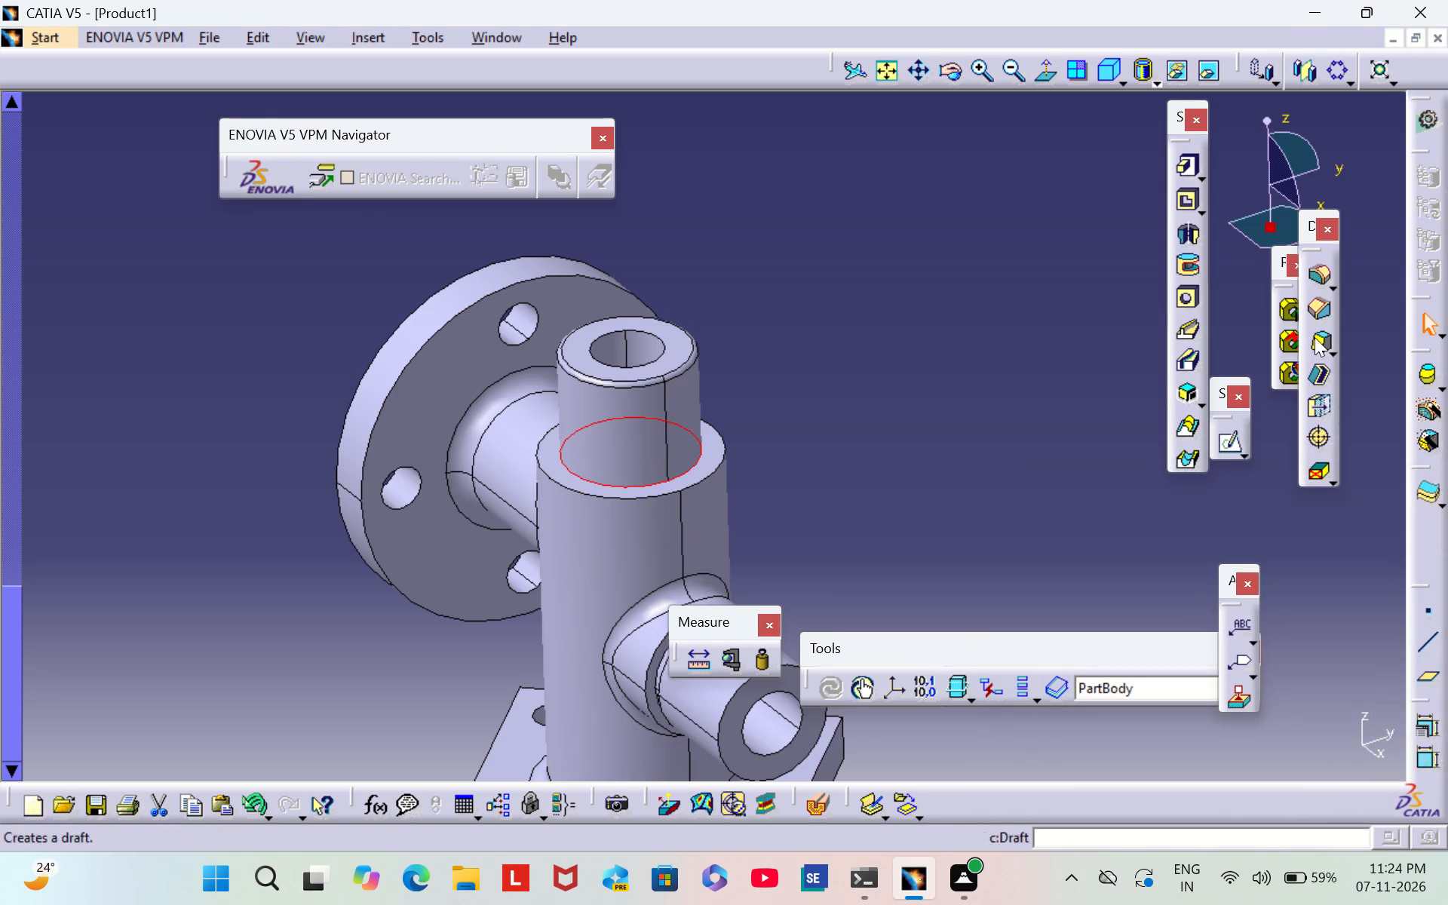
pyautogui.click(1311, 284)
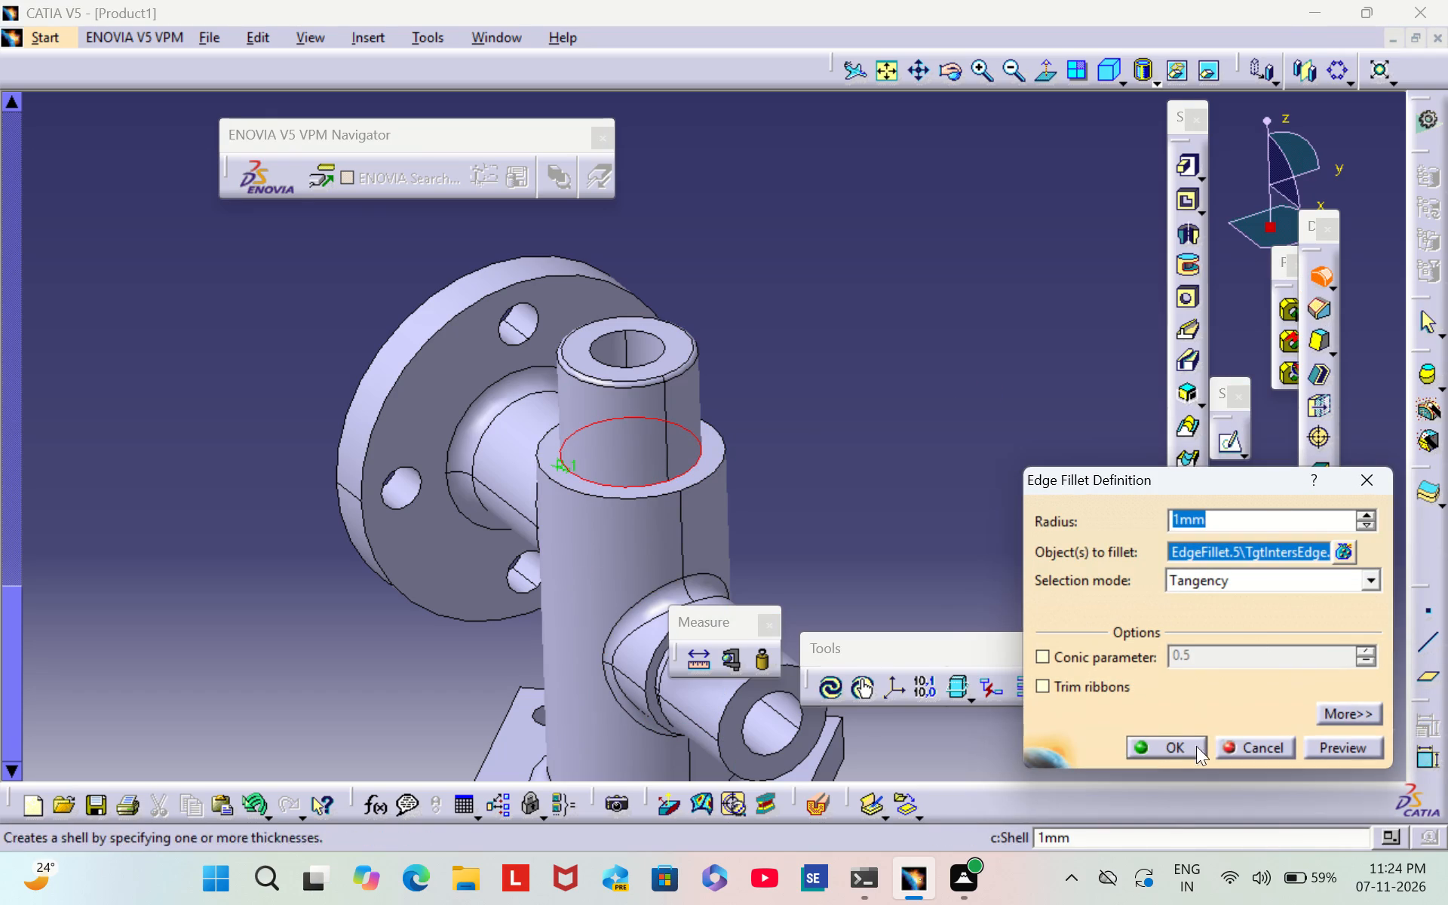
pyautogui.click(1169, 740)
pyautogui.click(966, 419)
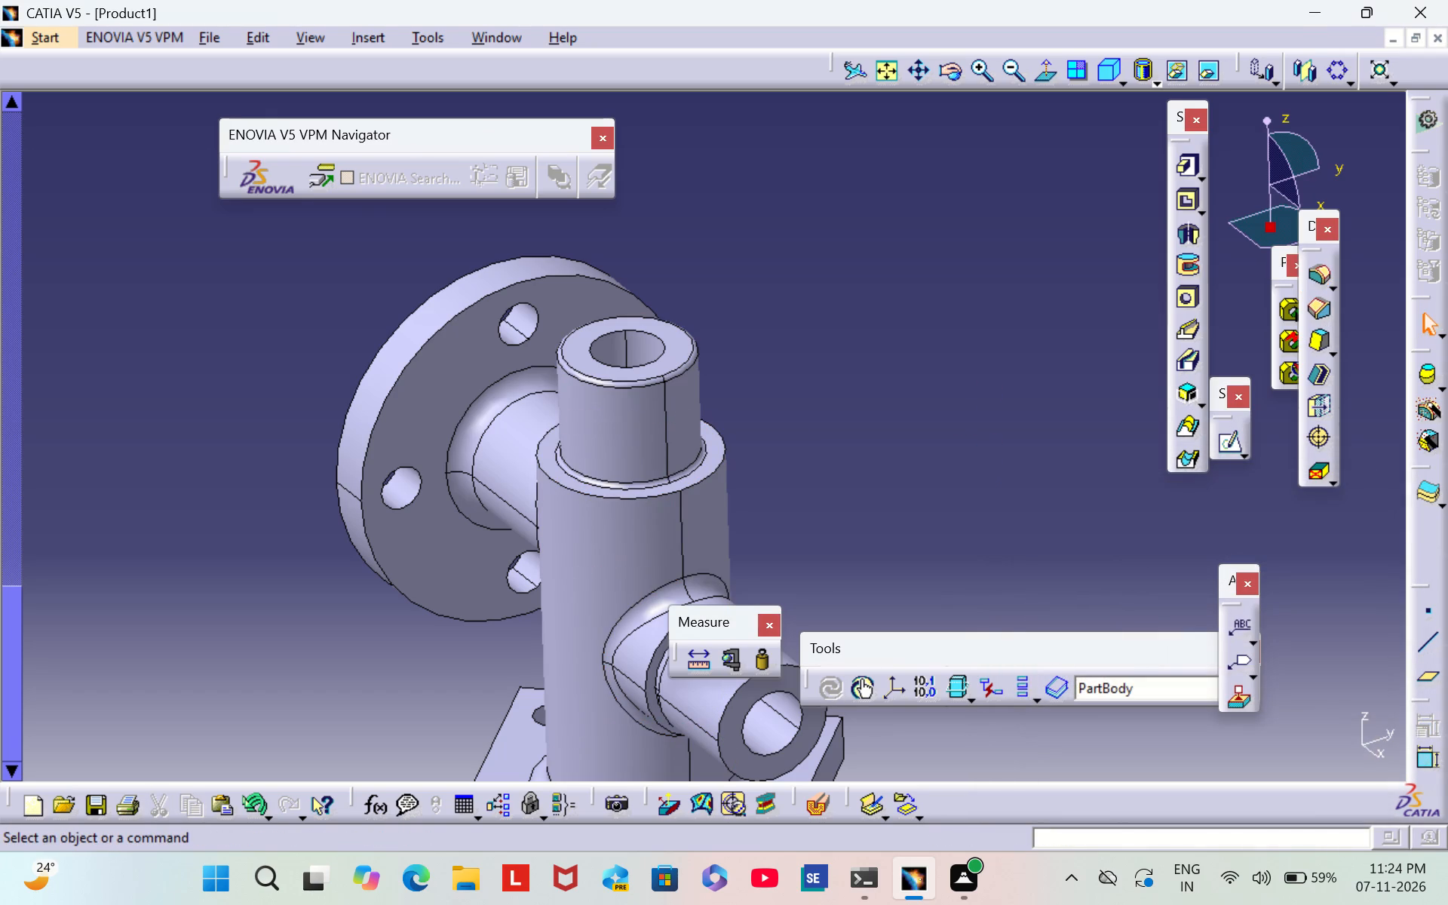
# Fillet the outer circular edge of the side boss's free end with a 1 mm radius.
pyautogui.moveTo(827, 541); pyautogui.dragTo(864, 340, button='middle')
pyautogui.scroll(-1, 827, 539)
pyautogui.scroll(1, 864, 340)
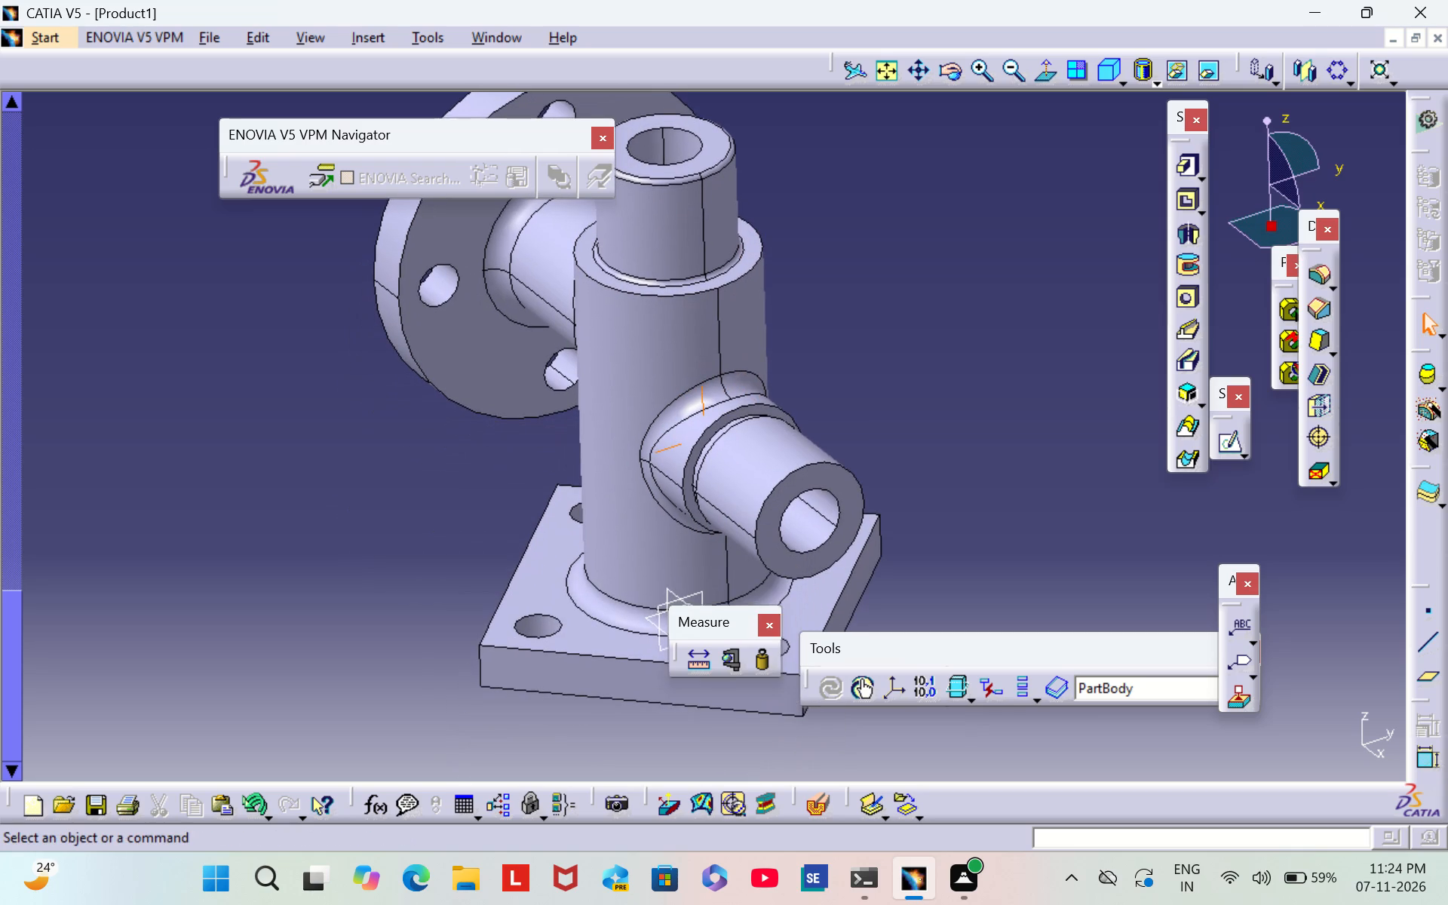
pyautogui.moveTo(875, 342); pyautogui.dragTo(749, 444, button='middle')
pyautogui.moveTo(875, 342); pyautogui.dragTo(749, 444, button='right')
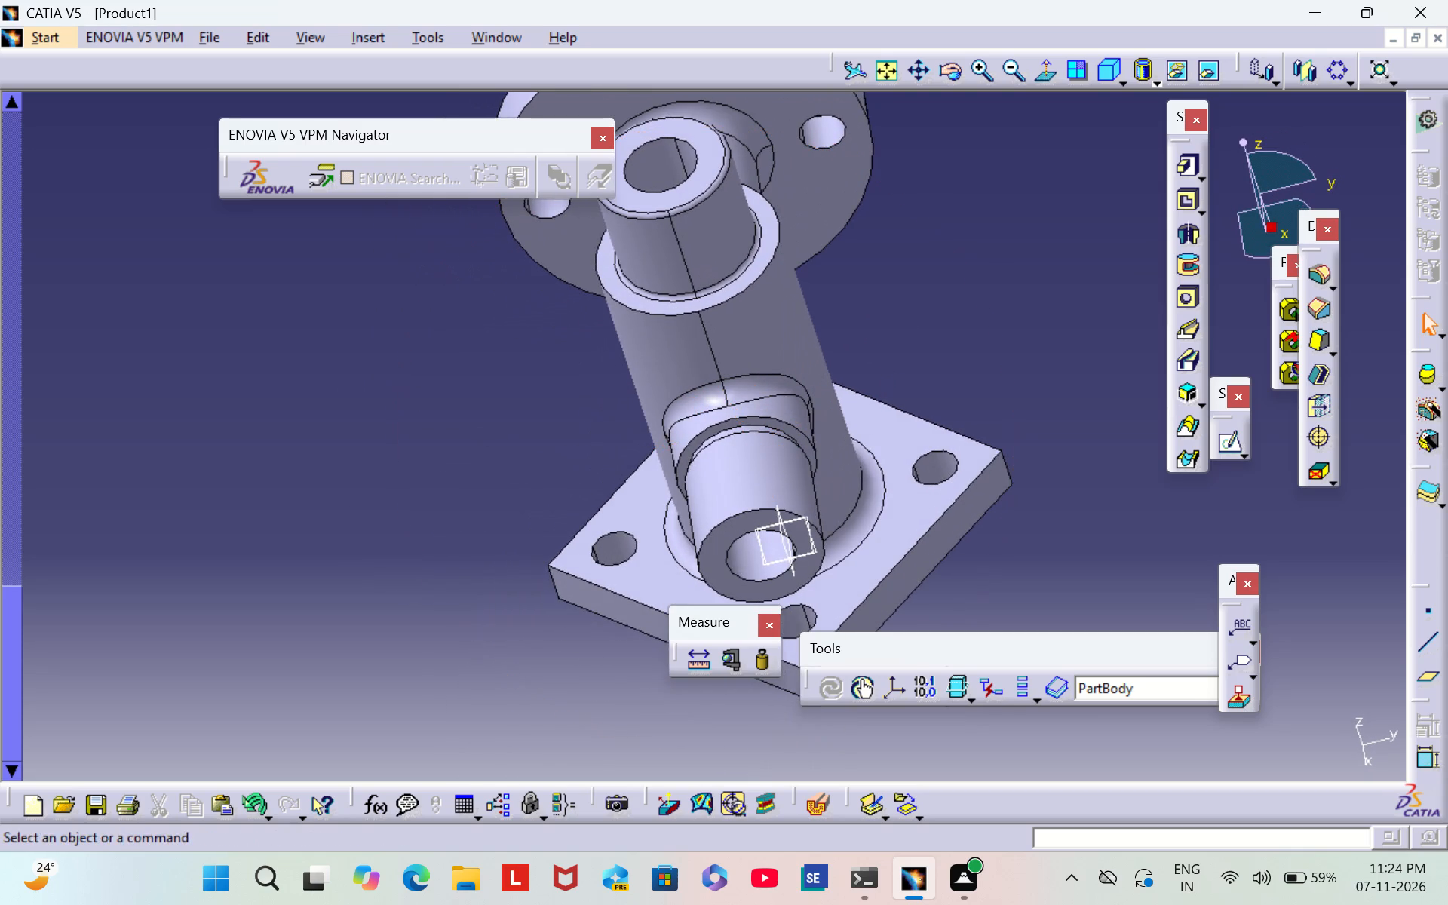
pyautogui.moveTo(1066, 318); pyautogui.dragTo(971, 433, button='middle')
pyautogui.moveTo(955, 496); pyautogui.dragTo(952, 332, button='middle')
pyautogui.click(728, 503)
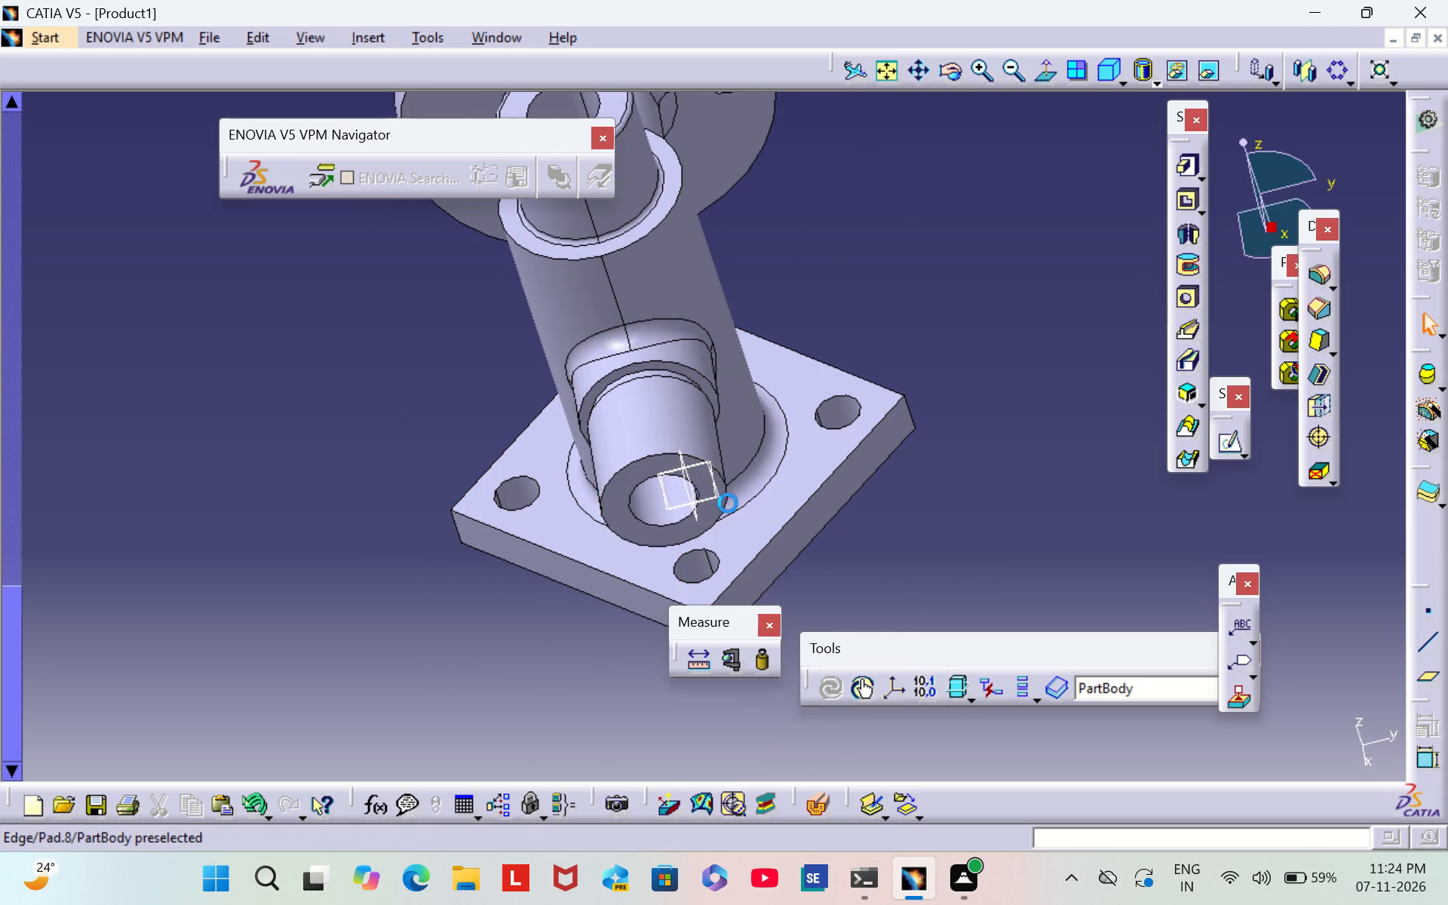
pyautogui.click(1324, 271)
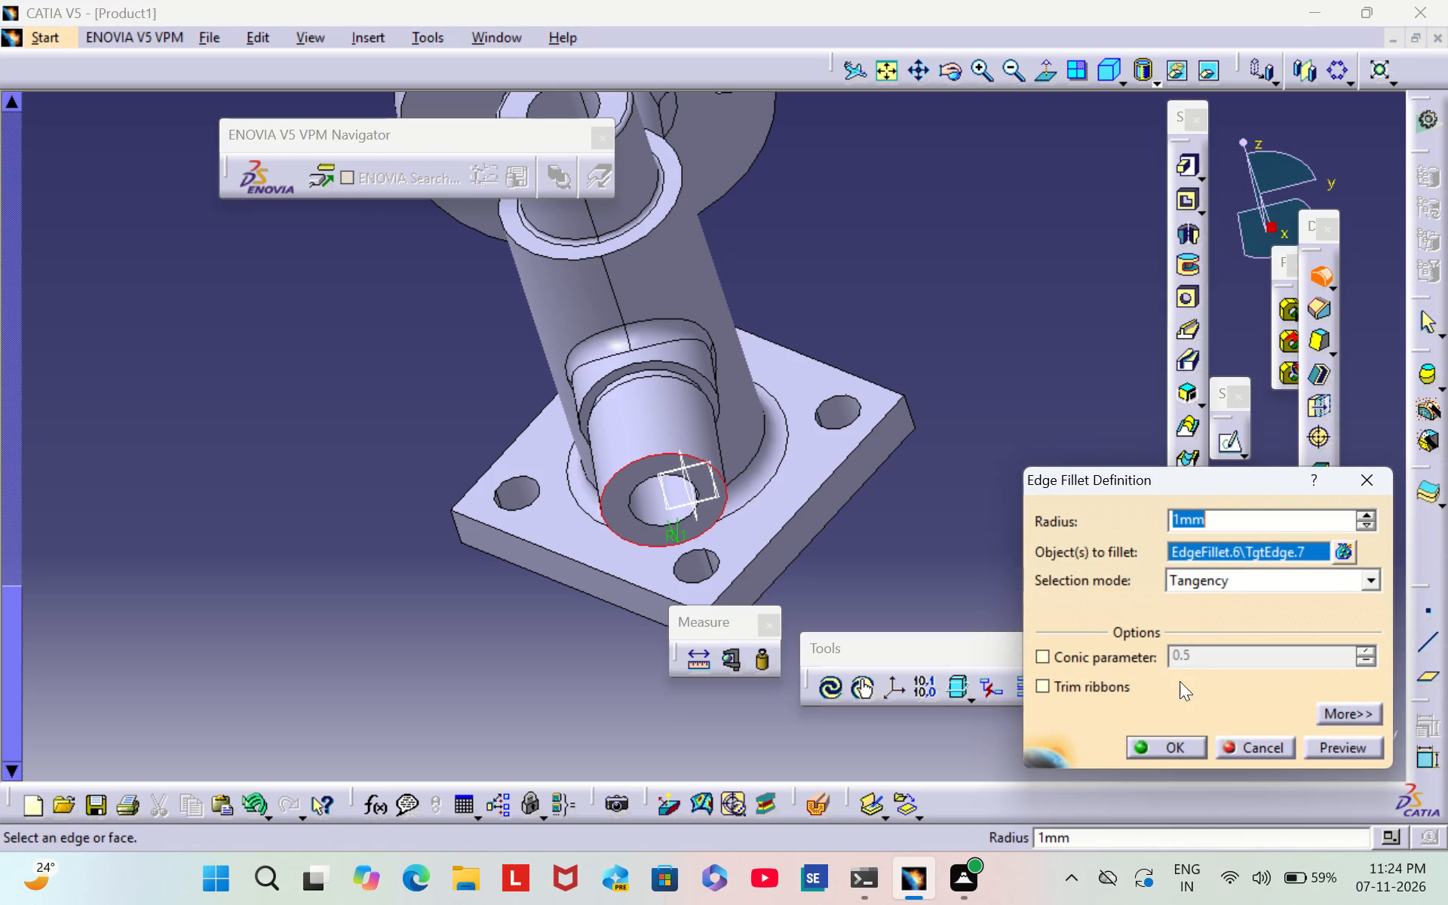
pyautogui.click(1162, 744)
pyautogui.click(1032, 324)
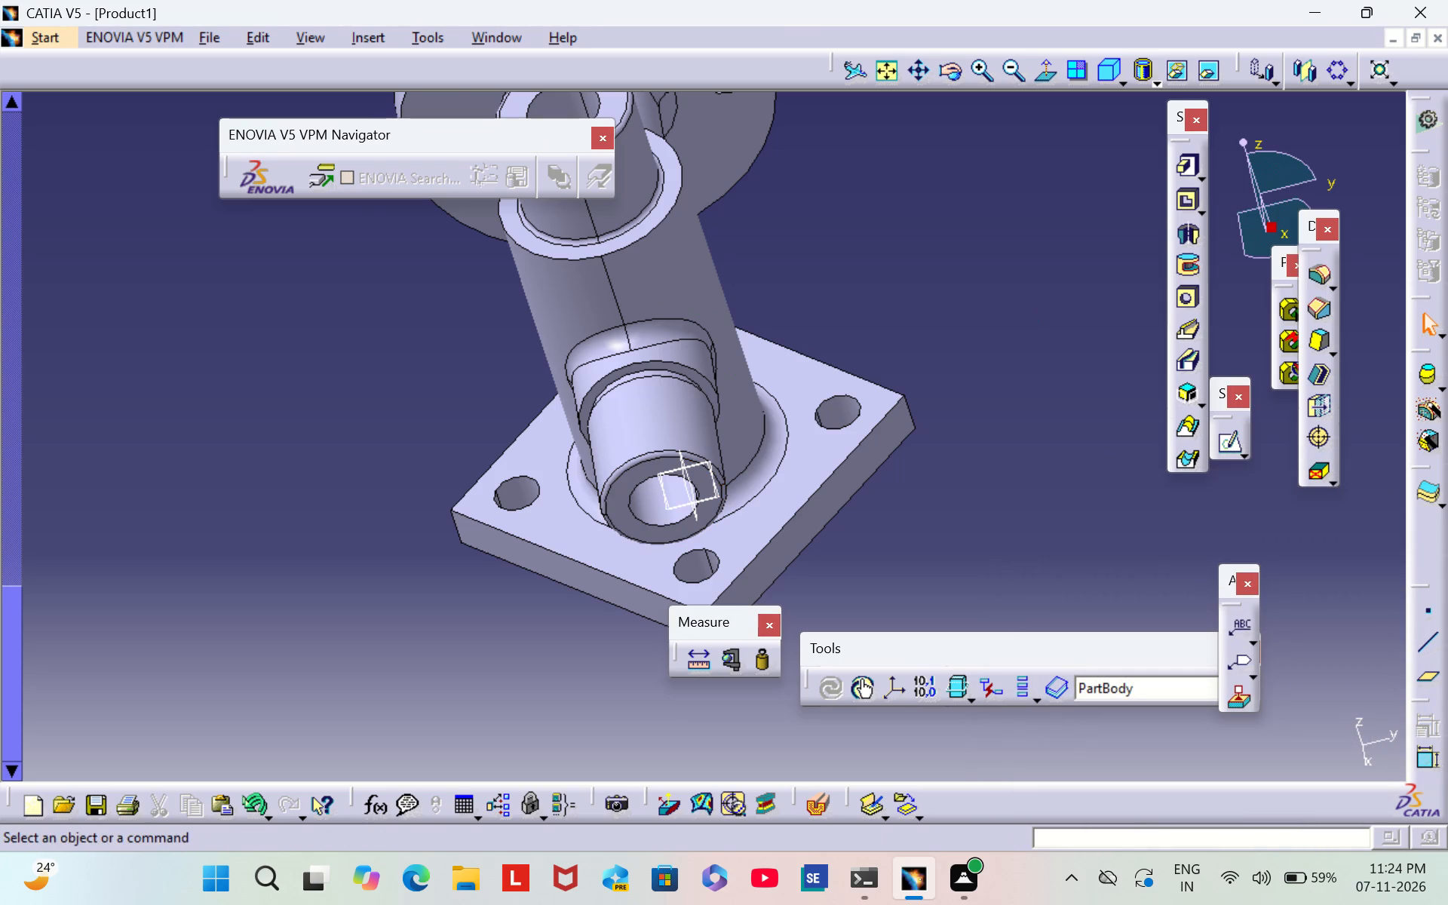
# Fillet one vertical corner edge of the square base with a 10 mm radius.
pyautogui.moveTo(410, 606); pyautogui.dragTo(647, 359, button='middle')
pyautogui.scroll(-1, 410, 606)
pyautogui.moveTo(422, 573); pyautogui.dragTo(646, 360, button='right')
pyautogui.rightClick(646, 360)
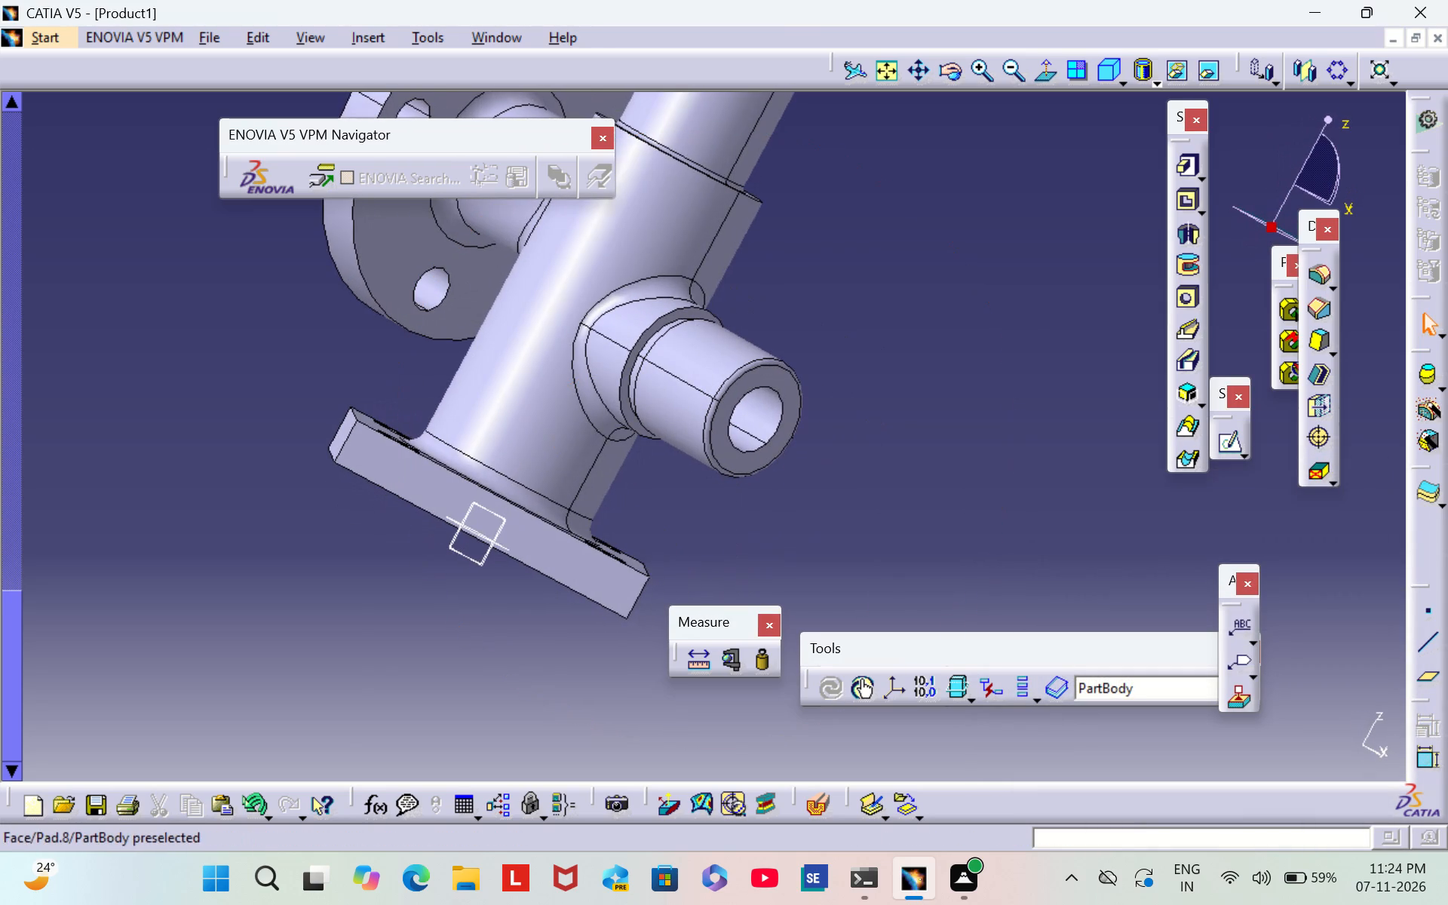
pyautogui.moveTo(857, 316); pyautogui.dragTo(527, 382, button='middle')
pyautogui.moveTo(857, 314); pyautogui.dragTo(529, 380, button='right')
pyautogui.moveTo(1008, 296); pyautogui.dragTo(886, 428)
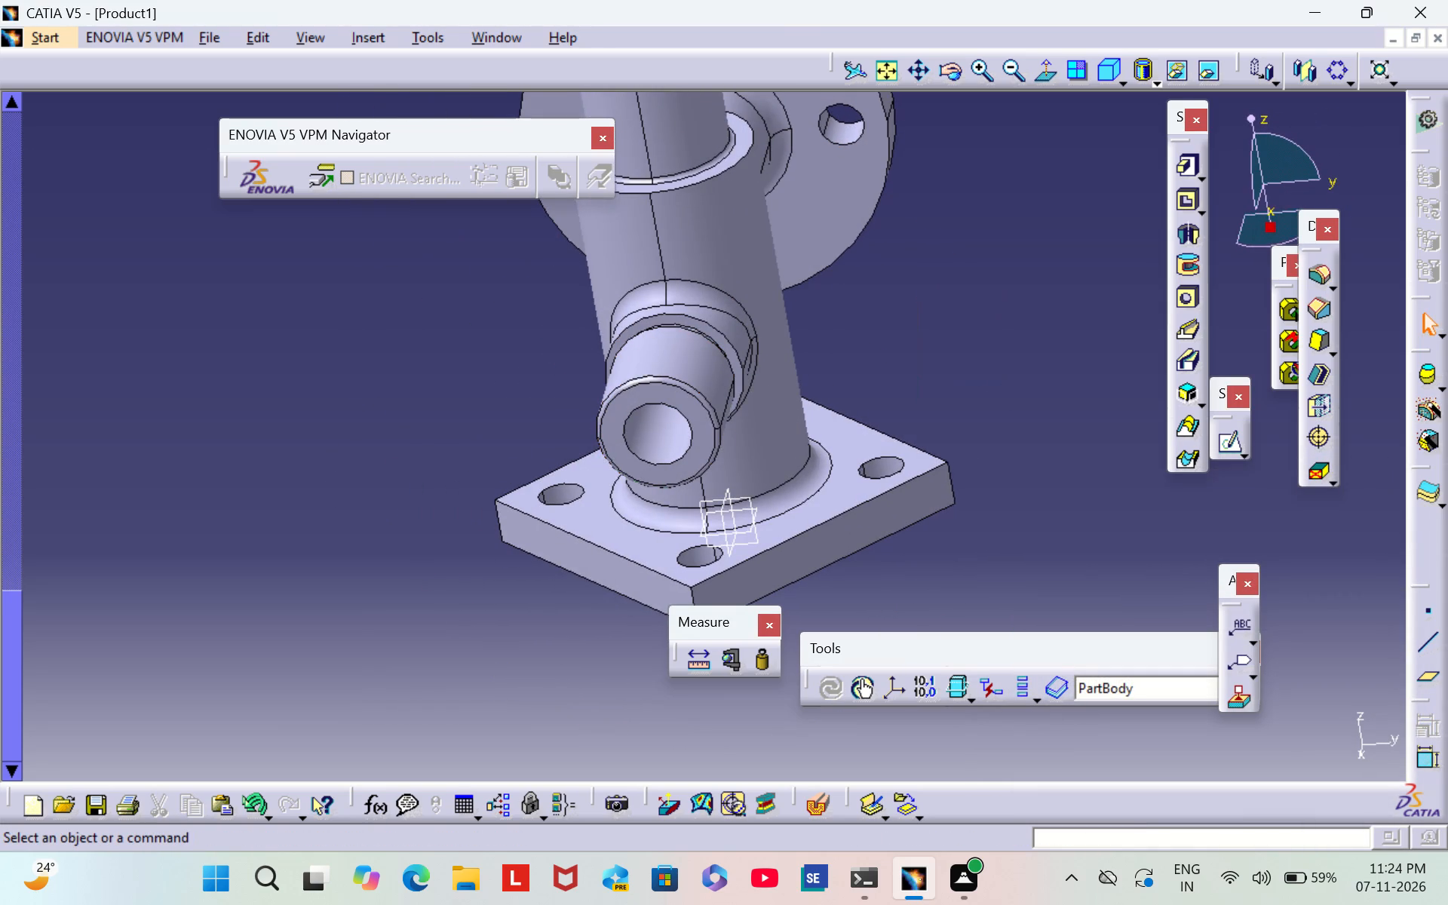
pyautogui.moveTo(886, 428); pyautogui.dragTo(885, 429)
pyautogui.middleClick(928, 308)
pyautogui.moveTo(928, 308); pyautogui.dragTo(803, 404, button='middle')
pyautogui.moveTo(812, 405); pyautogui.dragTo(1097, 267, button='middle')
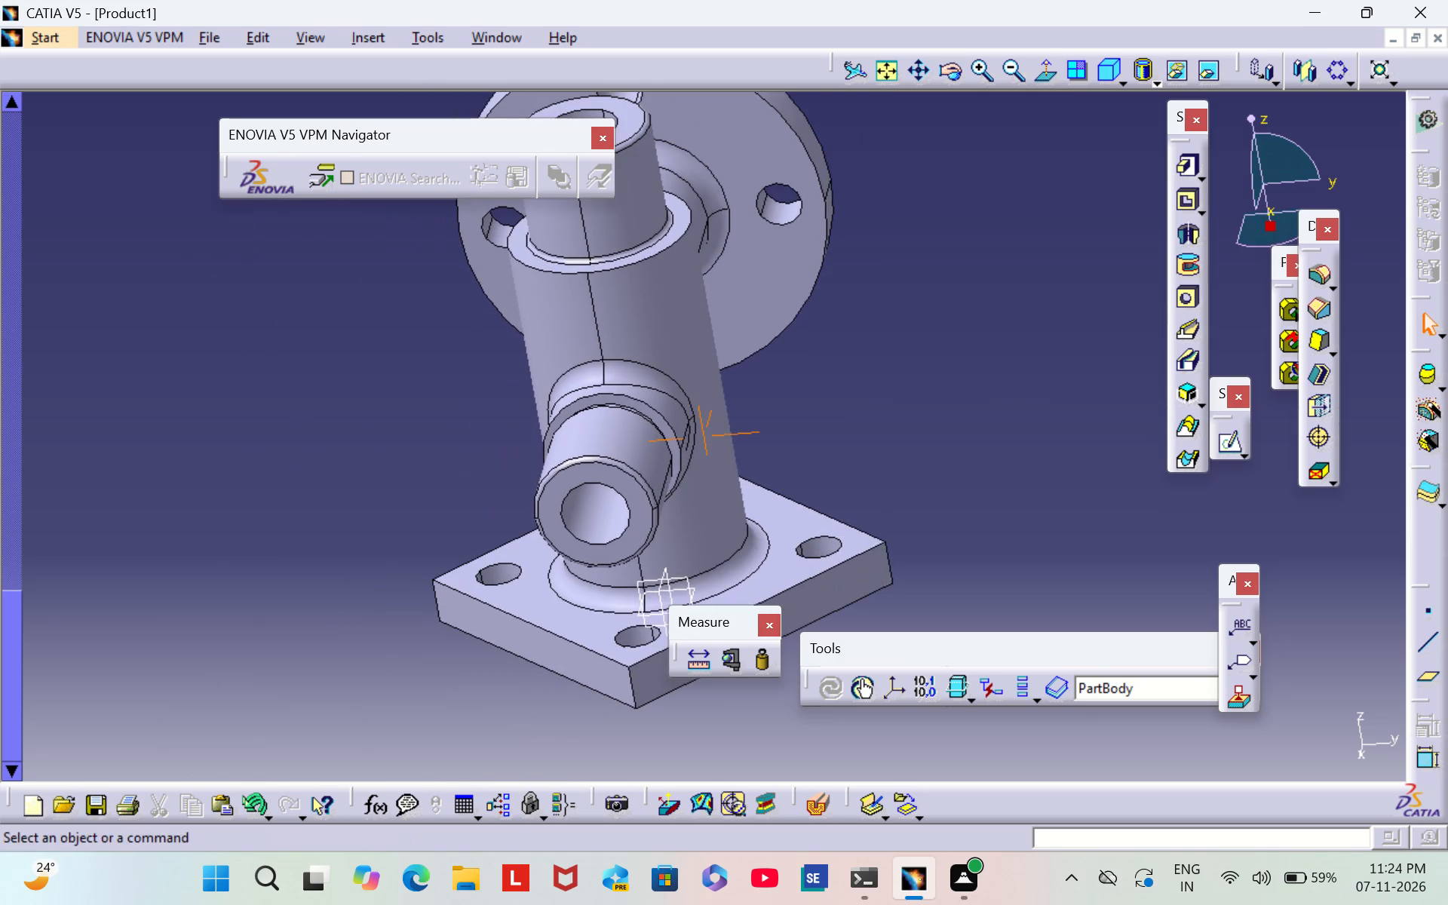
pyautogui.moveTo(1133, 324); pyautogui.dragTo(756, 437, button='middle')
pyautogui.scroll(-1, 1133, 324)
pyautogui.moveTo(1127, 334); pyautogui.dragTo(756, 437, button='right')
pyautogui.moveTo(783, 449); pyautogui.dragTo(456, 343, button='middle')
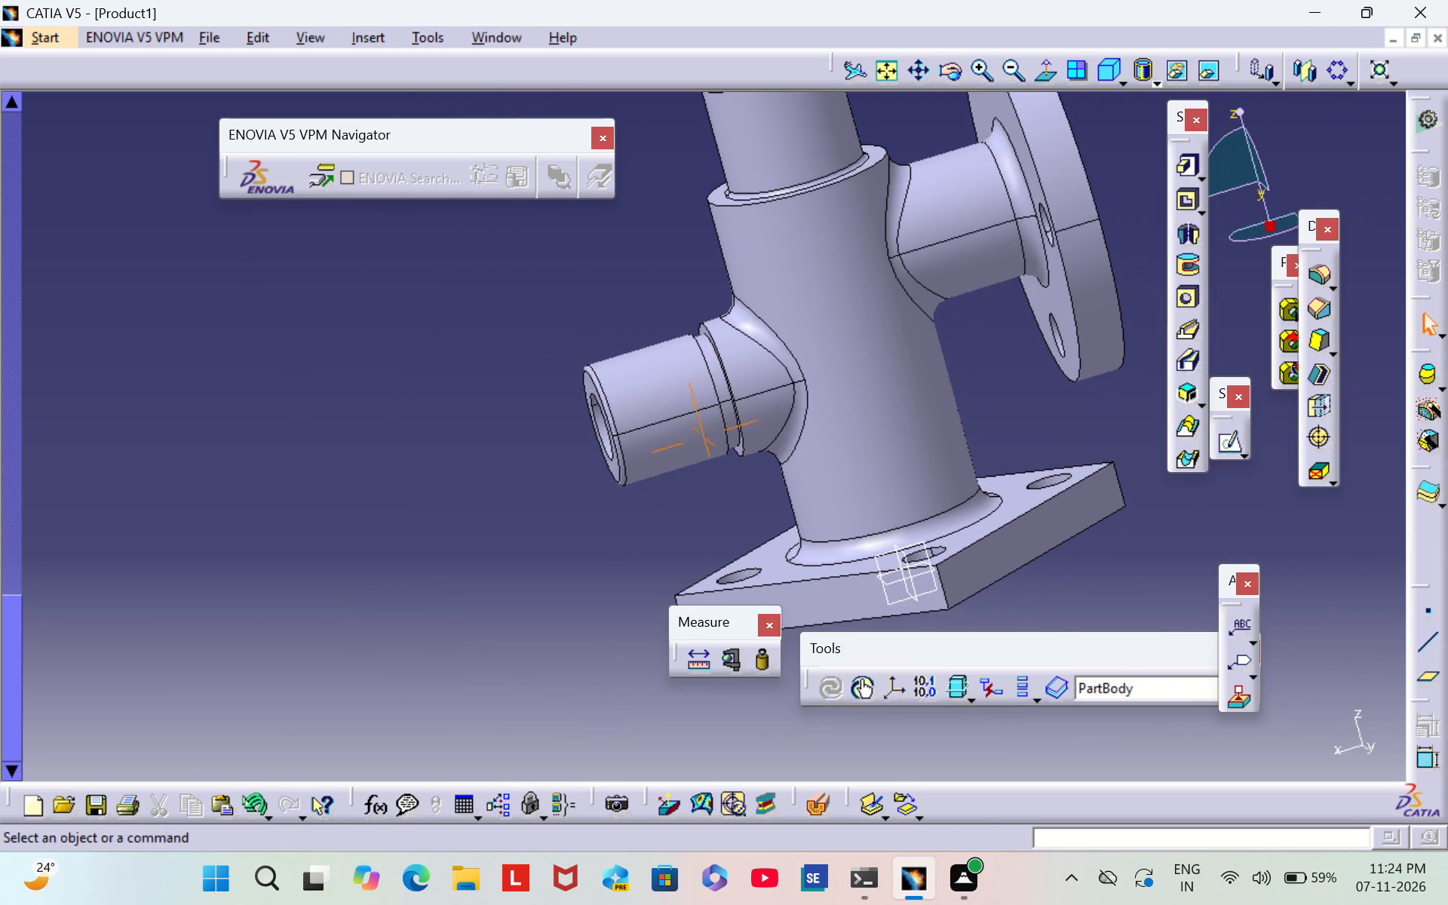
pyautogui.click(1325, 271)
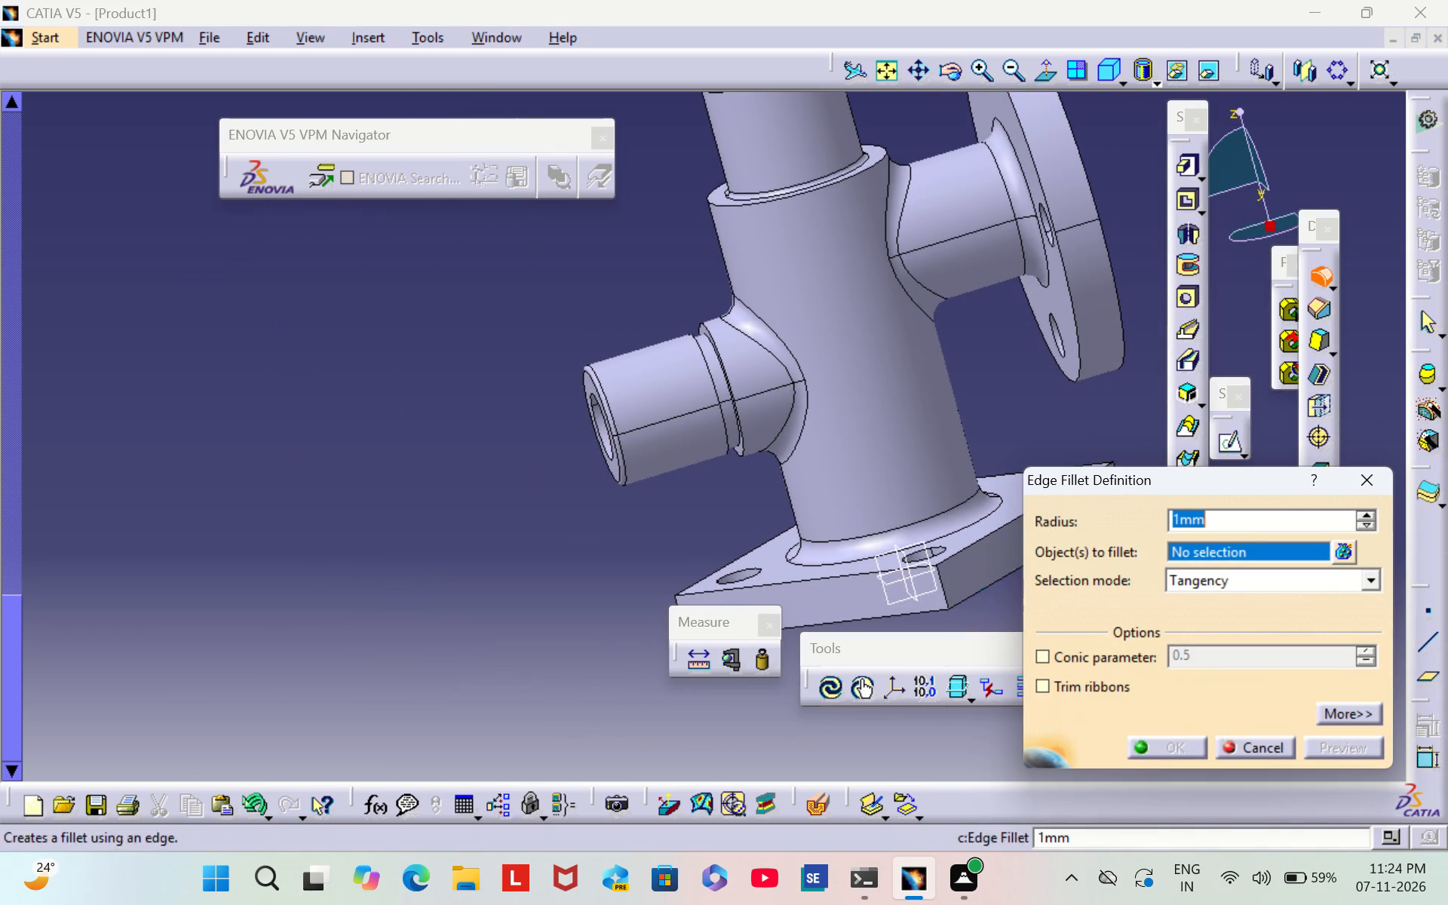
pyautogui.click(941, 592)
pyautogui.press('BackSpace')
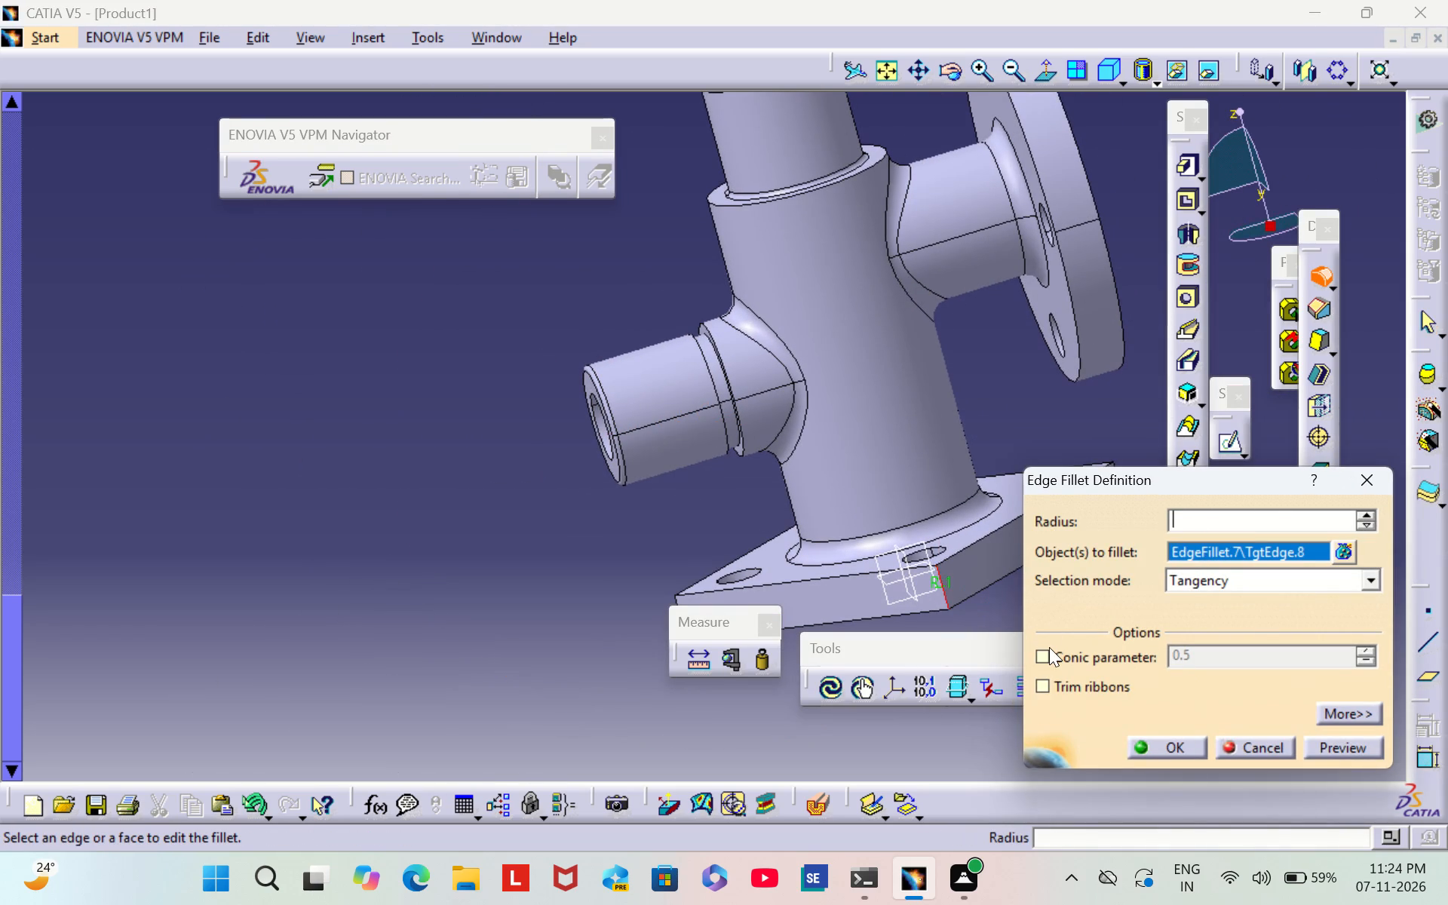
pyautogui.press('1')
pyautogui.press('0')
pyautogui.click(1178, 740)
pyautogui.click(1142, 586)
# Fillet a second vertical corner edge of the square base, on the flanged cylinder's side, with a 10 mm radius.
pyautogui.moveTo(1143, 518); pyautogui.dragTo(1140, 520, button='middle')
pyautogui.scroll(-1, 1143, 518)
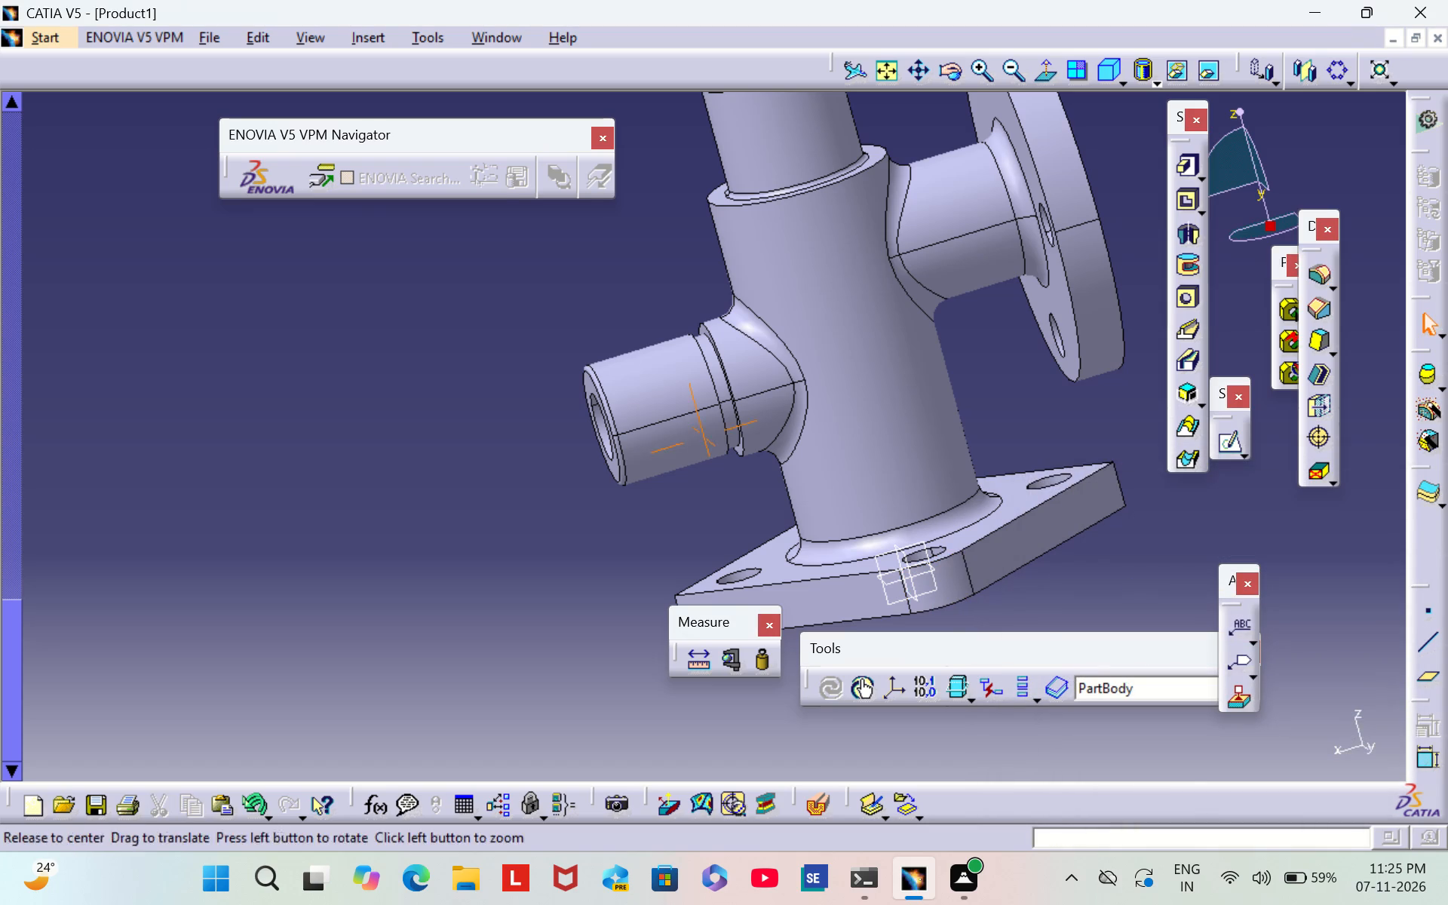
pyautogui.moveTo(1140, 520); pyautogui.dragTo(735, 617, button='middle')
pyautogui.moveTo(1123, 545); pyautogui.dragTo(738, 619, button='right')
pyautogui.moveTo(514, 584); pyautogui.dragTo(373, 354, button='middle')
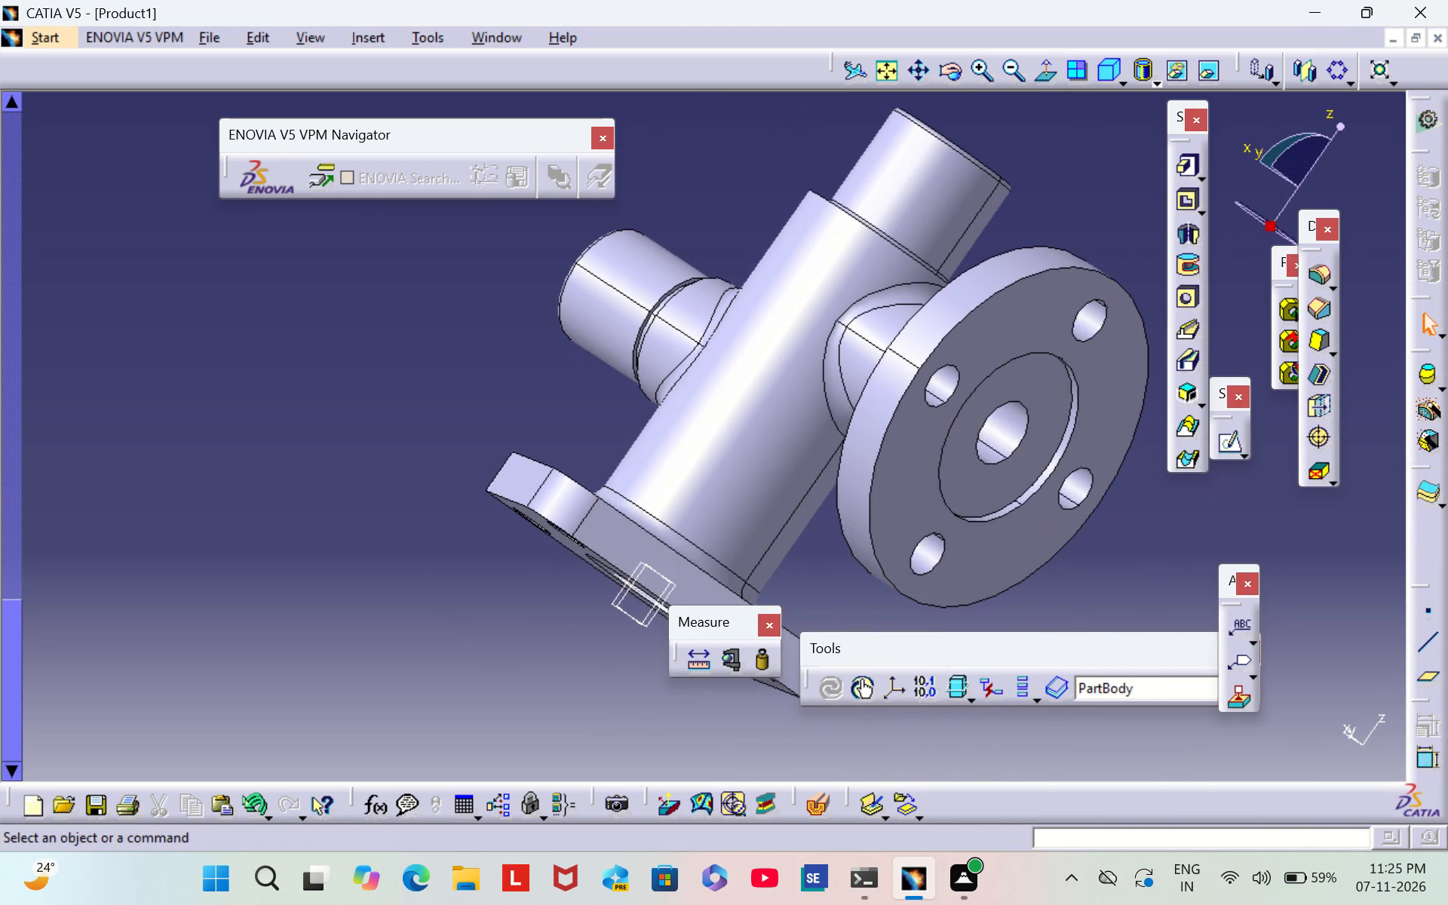
pyautogui.scroll(-1, 1061, 610)
pyautogui.moveTo(1061, 610); pyautogui.dragTo(851, 454, button='middle')
pyautogui.moveTo(1054, 594); pyautogui.dragTo(851, 454, button='right')
pyautogui.moveTo(1059, 557); pyautogui.dragTo(1072, 521, button='middle')
pyautogui.scroll(1, 1072, 521)
pyautogui.click(1316, 278)
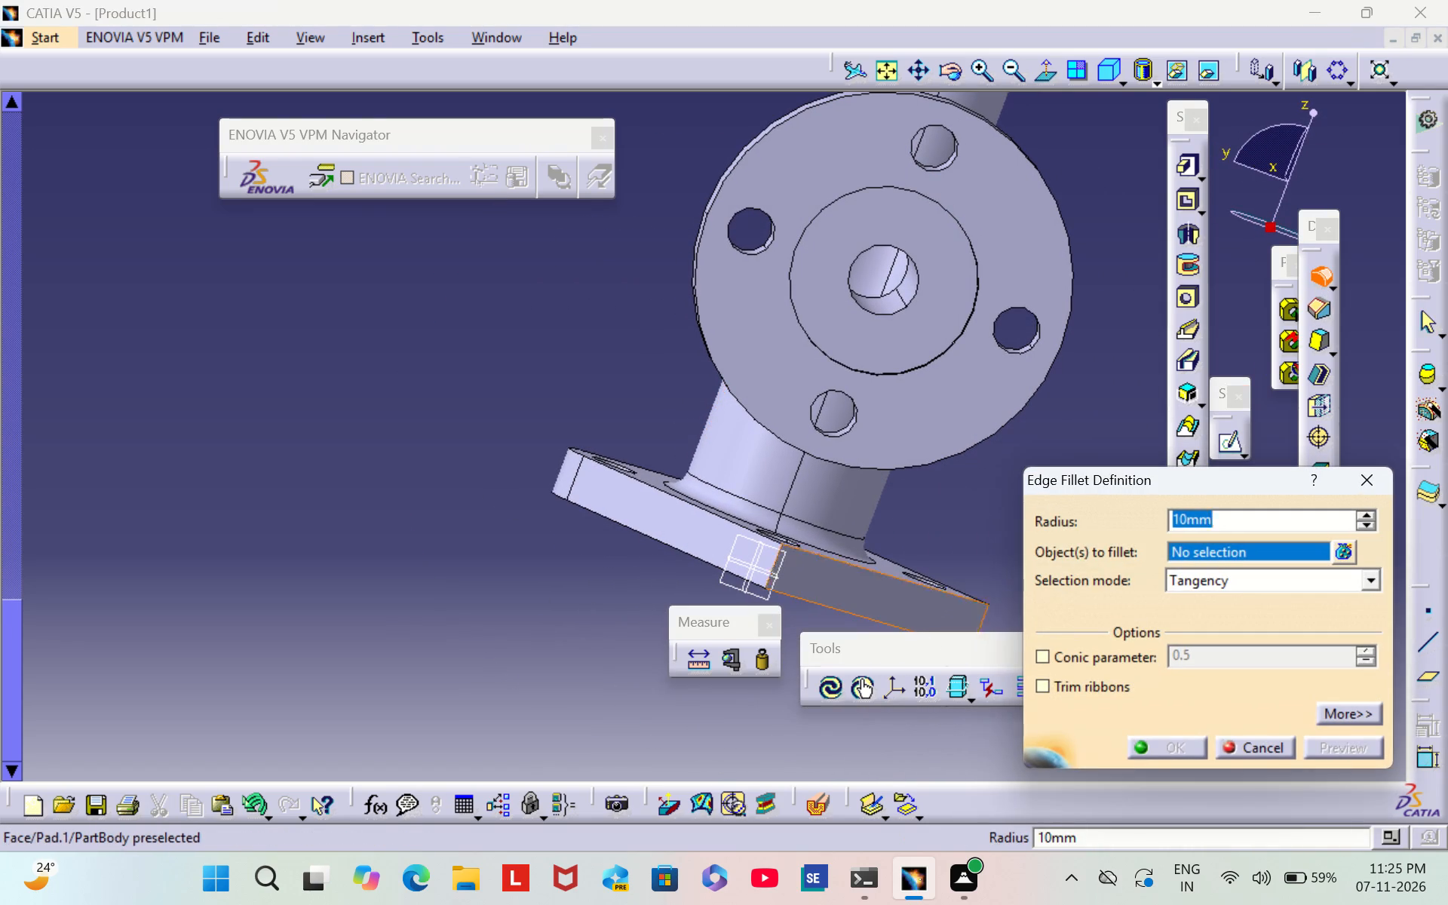
pyautogui.click(778, 558)
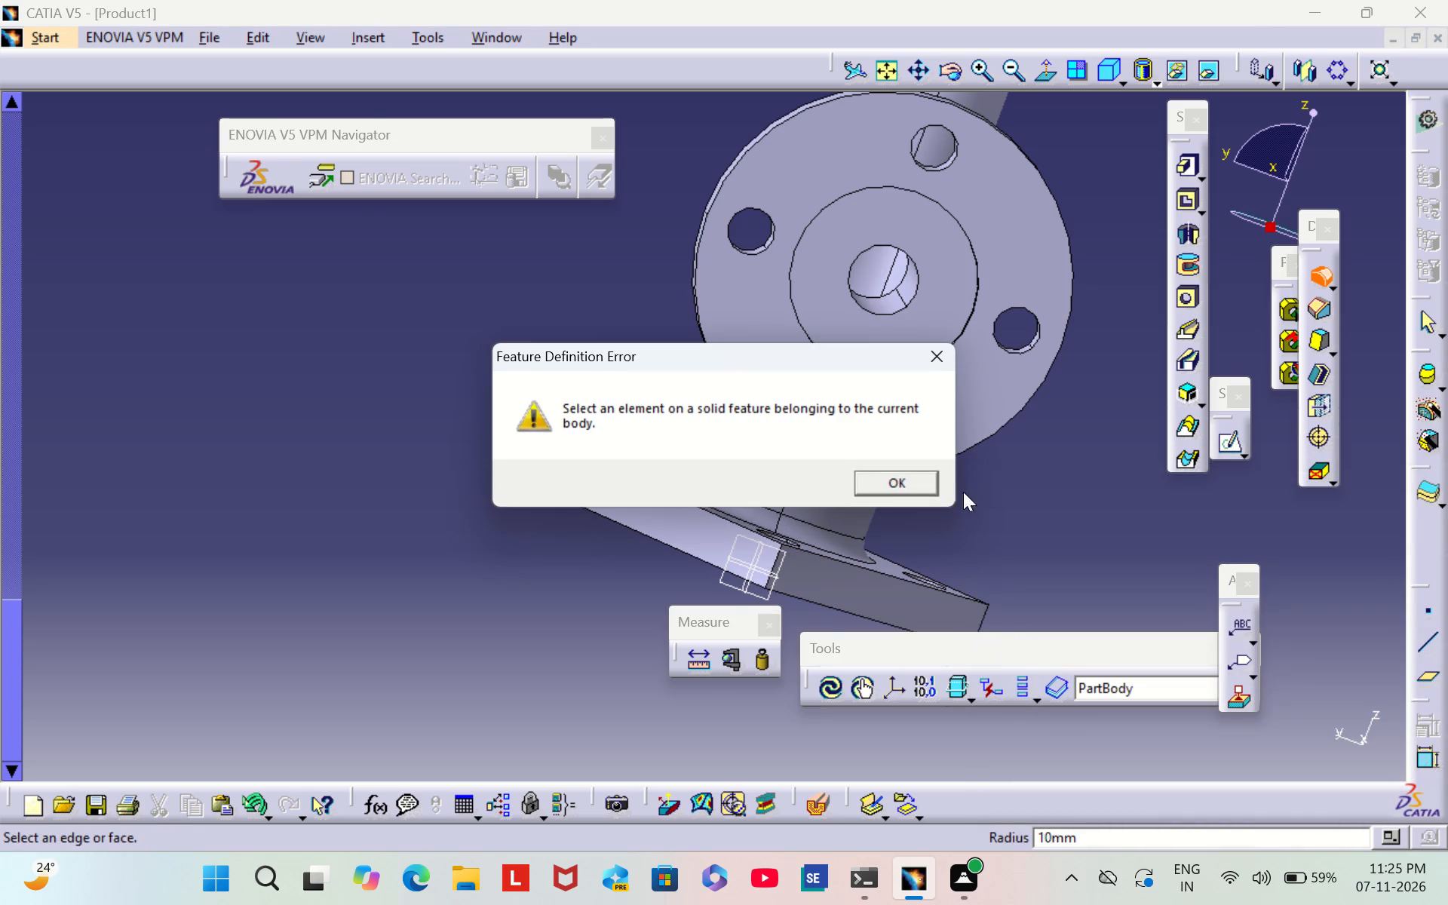
pyautogui.click(933, 375)
pyautogui.click(940, 356)
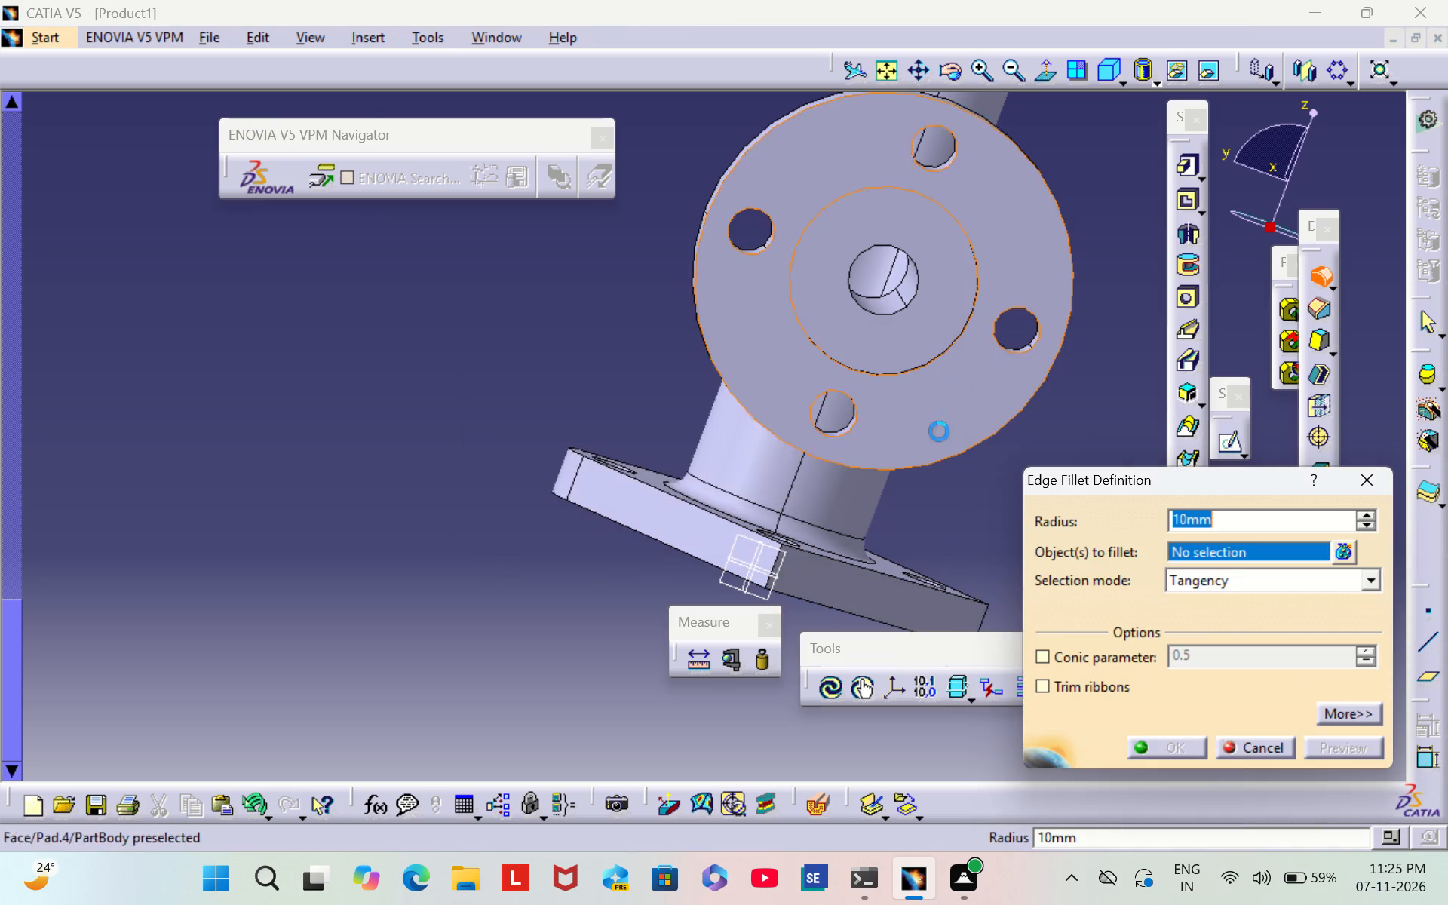
pyautogui.moveTo(1006, 502); pyautogui.dragTo(980, 495, button='middle')
pyautogui.scroll(-1, 1006, 502)
pyautogui.moveTo(999, 499); pyautogui.dragTo(980, 495, button='right')
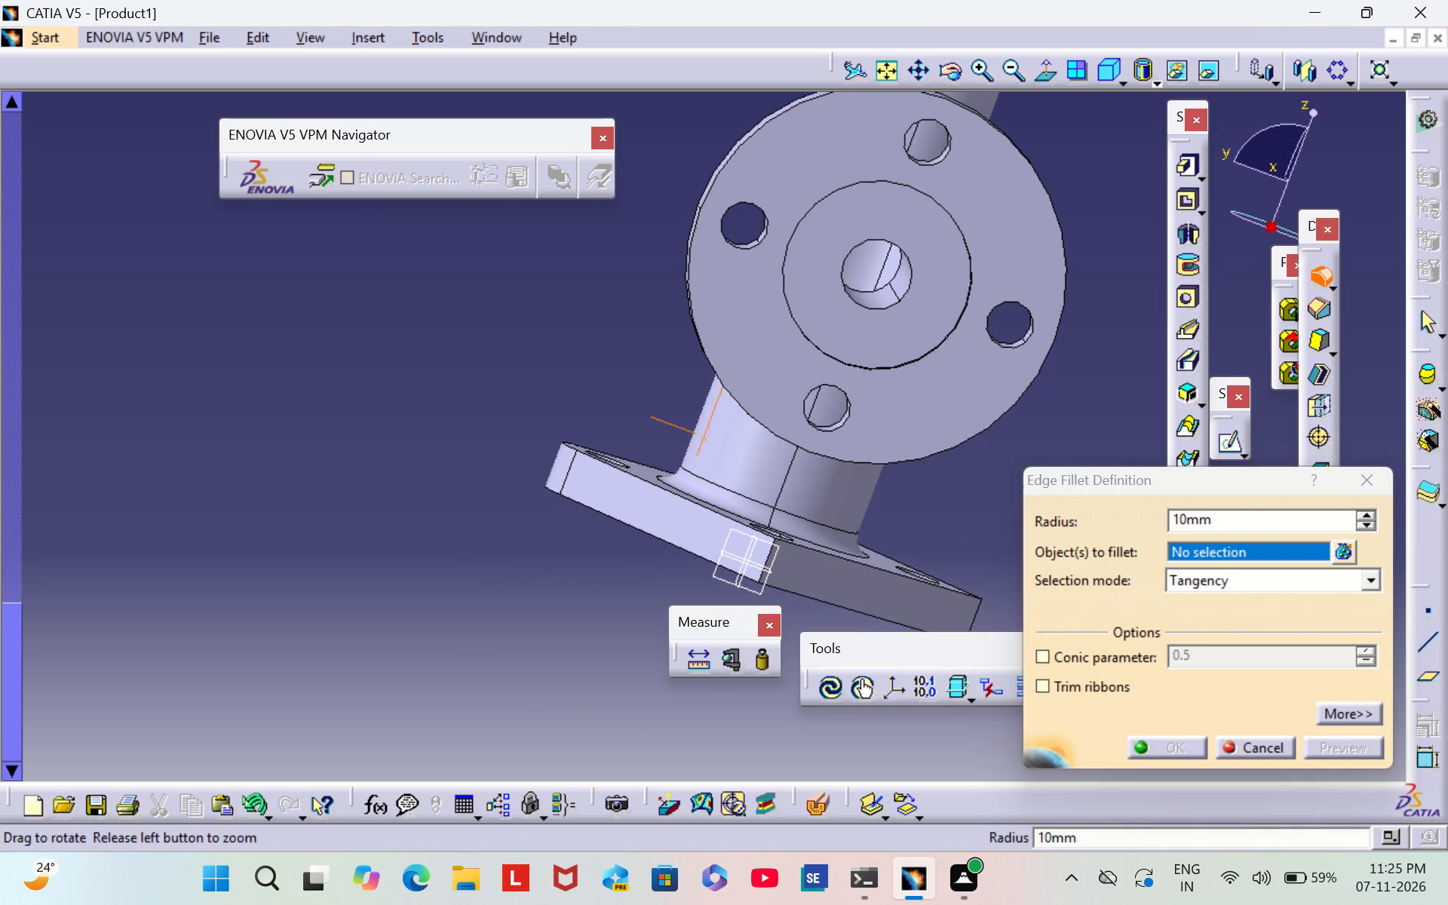
pyautogui.moveTo(980, 495); pyautogui.dragTo(732, 446, button='right')
pyautogui.moveTo(980, 495); pyautogui.dragTo(732, 446, button='middle')
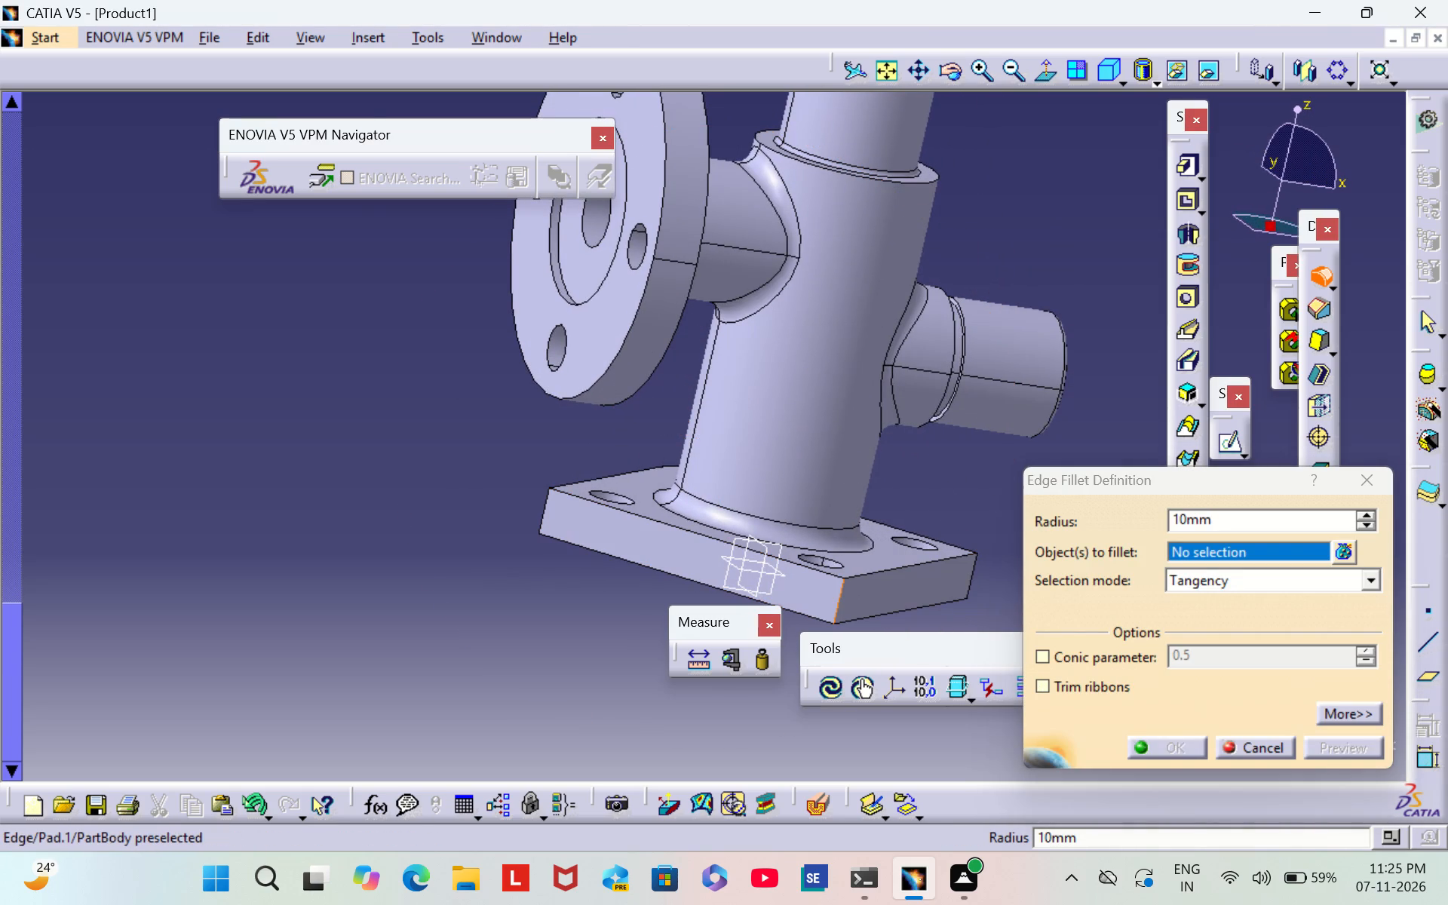
pyautogui.click(842, 597)
pyautogui.click(1151, 742)
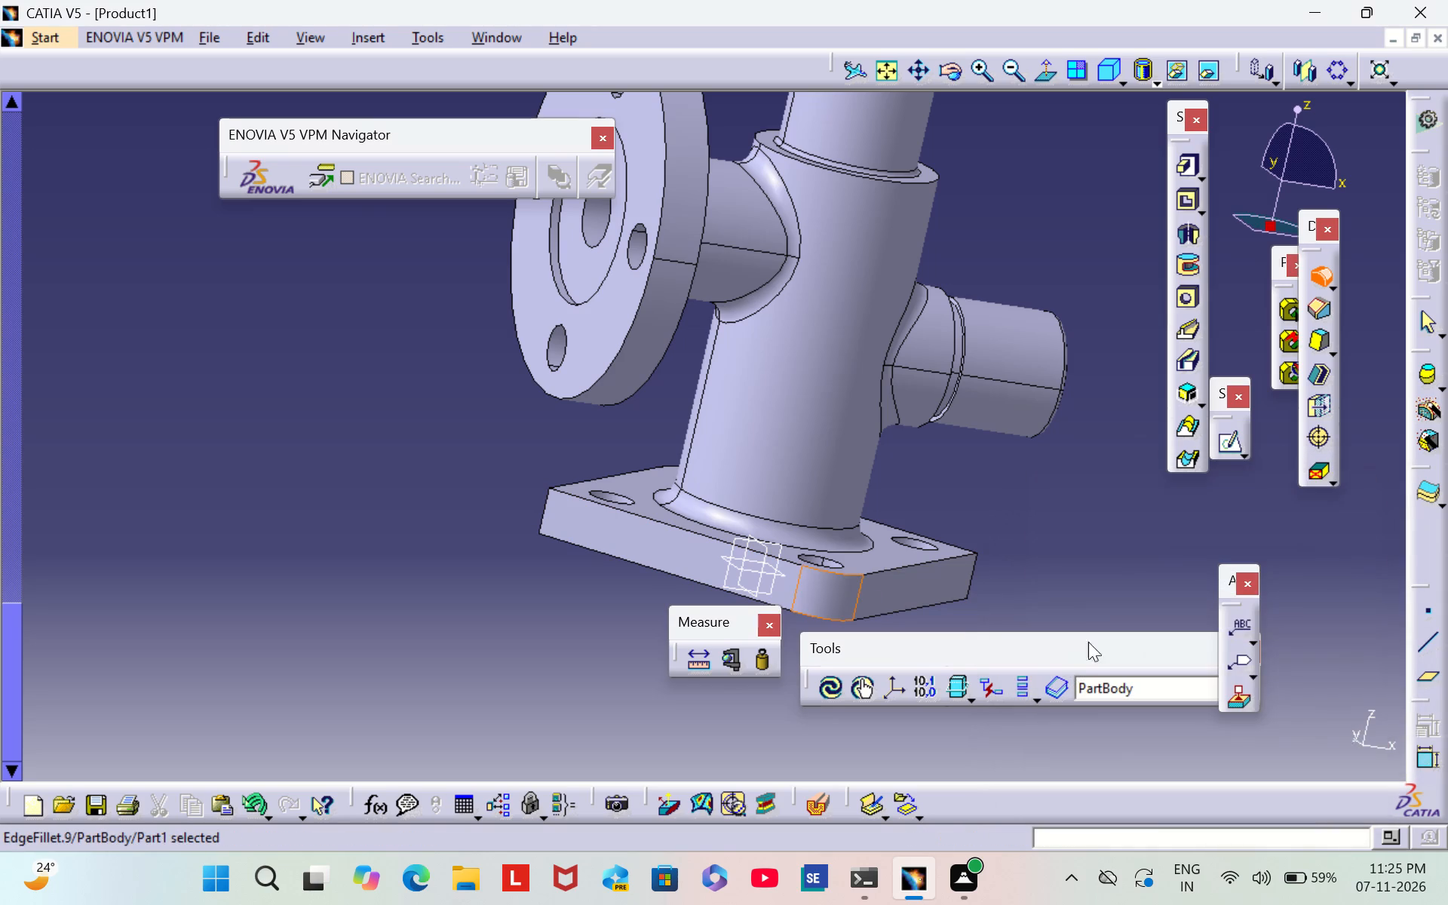
pyautogui.click(1060, 557)
# Fillet a third vertical corner edge of the square base, below the bolt-hole flange, with a 10 mm radius.
pyautogui.moveTo(538, 612); pyautogui.dragTo(584, 616, button='middle')
pyautogui.scroll(-1, 538, 612)
pyautogui.moveTo(558, 615); pyautogui.dragTo(584, 616, button='right')
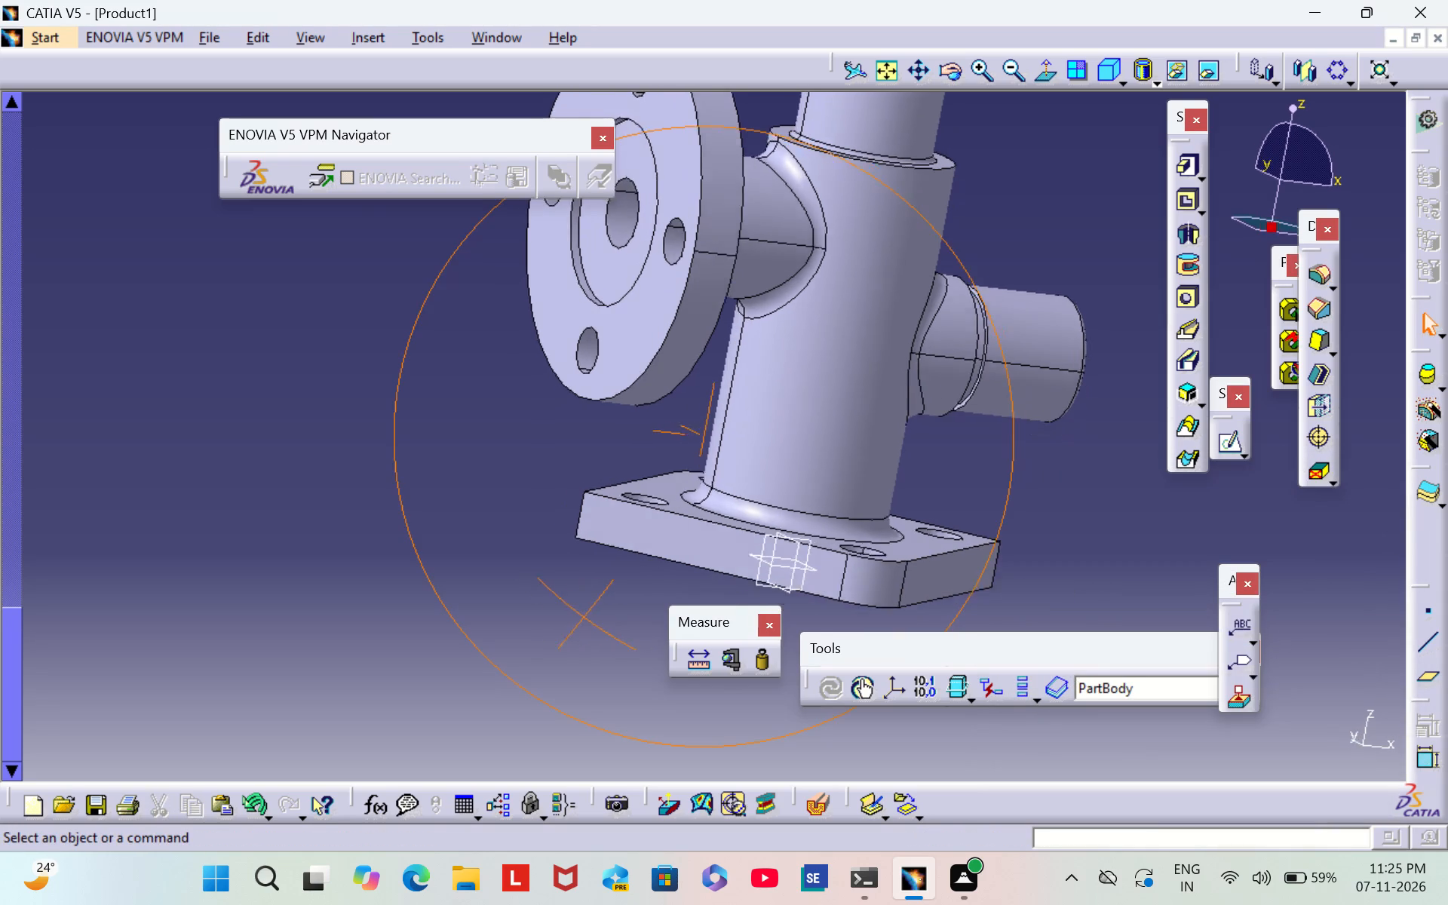
pyautogui.moveTo(584, 616); pyautogui.dragTo(753, 597, button='right')
pyautogui.moveTo(584, 616); pyautogui.dragTo(753, 597, button='middle')
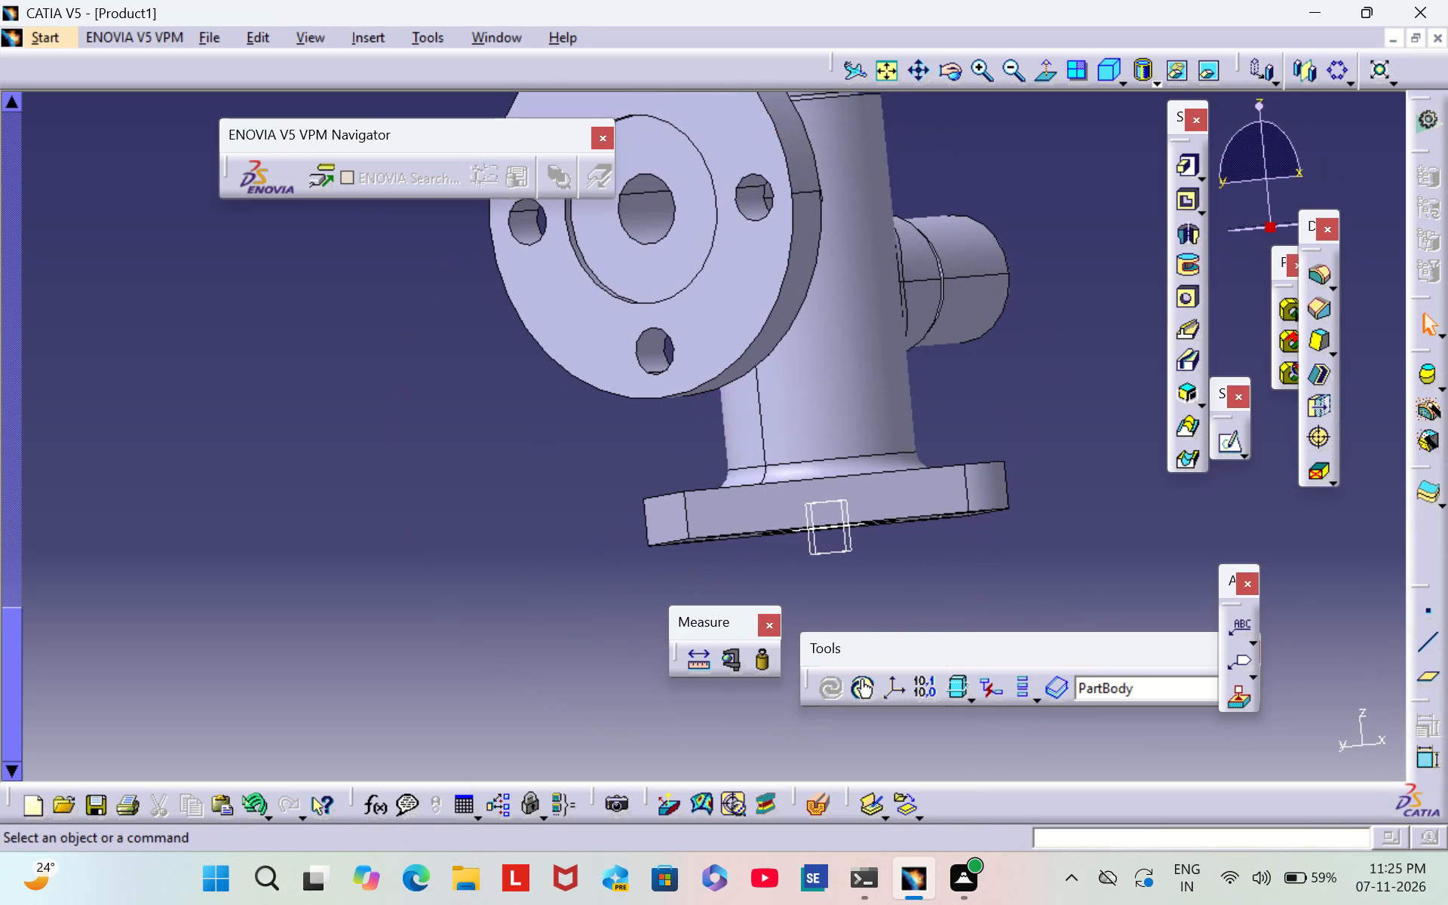
pyautogui.click(1324, 271)
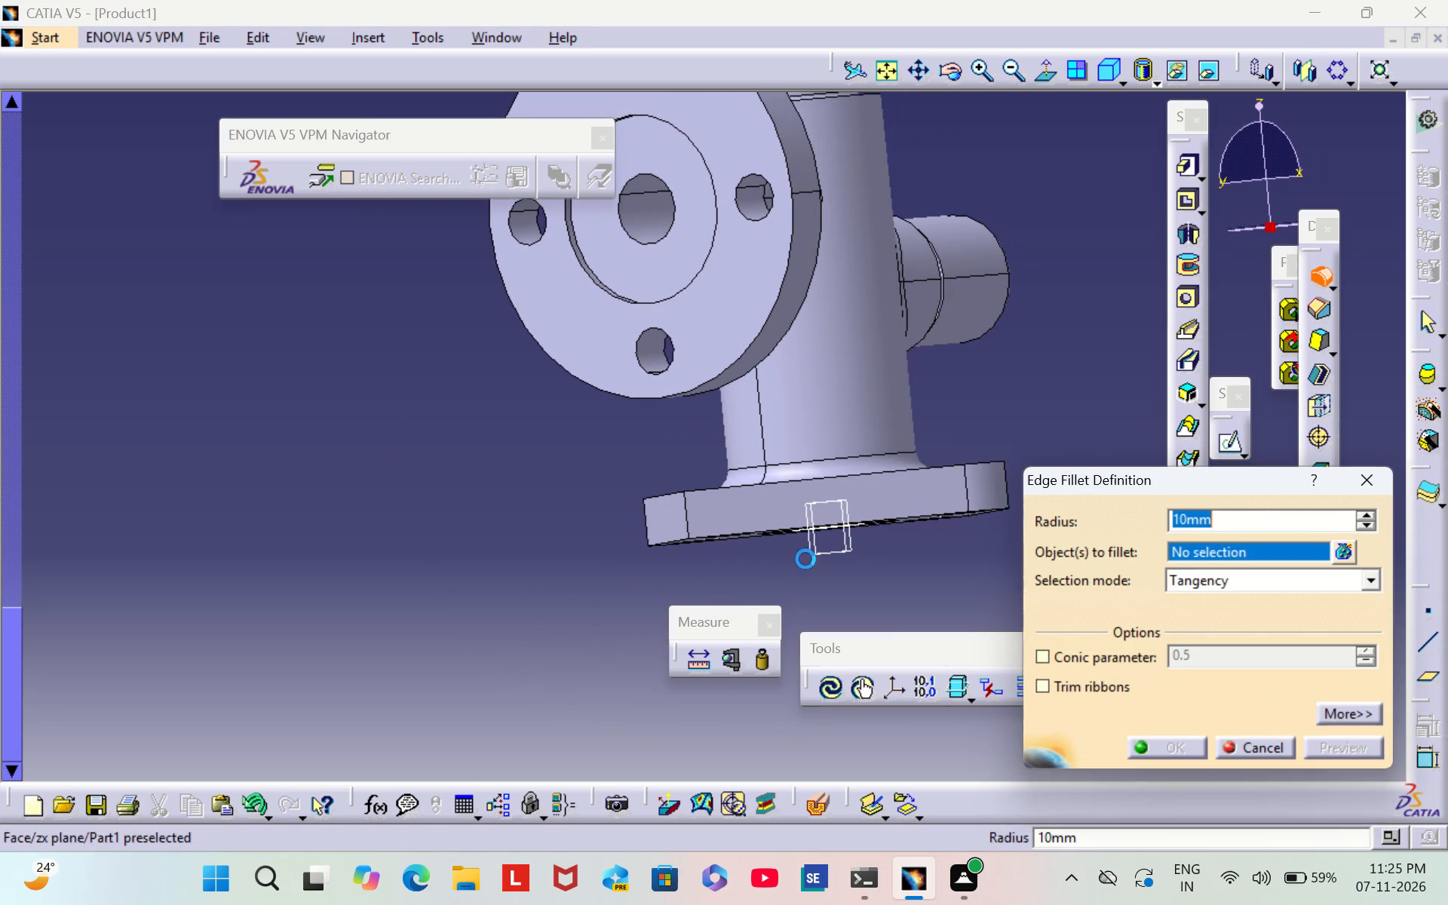
pyautogui.click(687, 508)
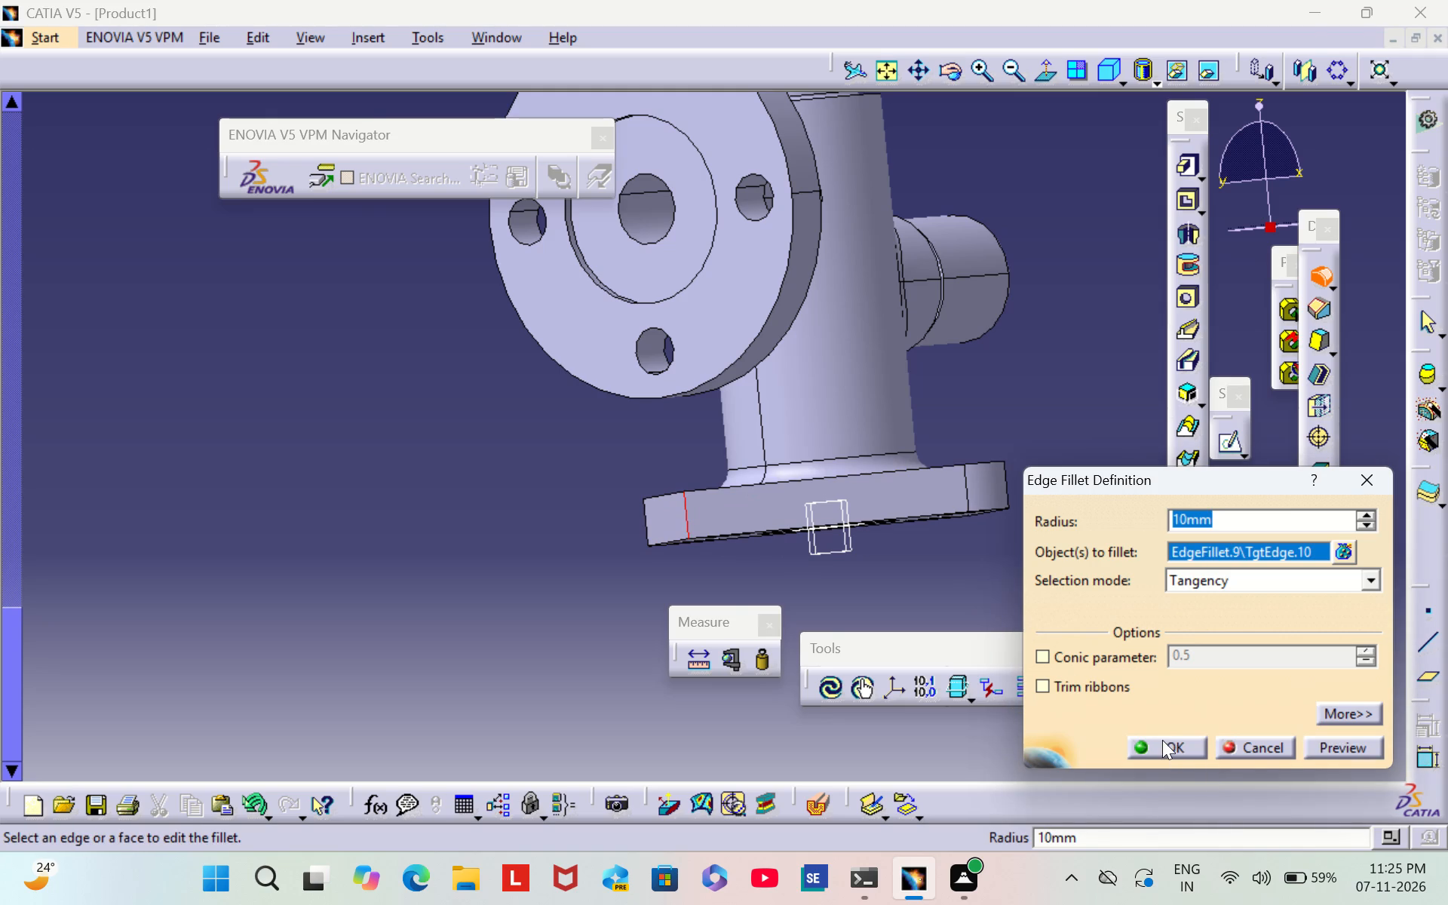
pyautogui.click(1162, 737)
pyautogui.click(1110, 480)
# Fillet the last sharp vertical corner edge of the square base, near the side boss, with a 10 mm radius.
pyautogui.moveTo(1109, 477); pyautogui.dragTo(568, 445, button='middle')
pyautogui.scroll(-1, 1109, 477)
pyautogui.moveTo(1105, 477); pyautogui.dragTo(568, 445, button='right')
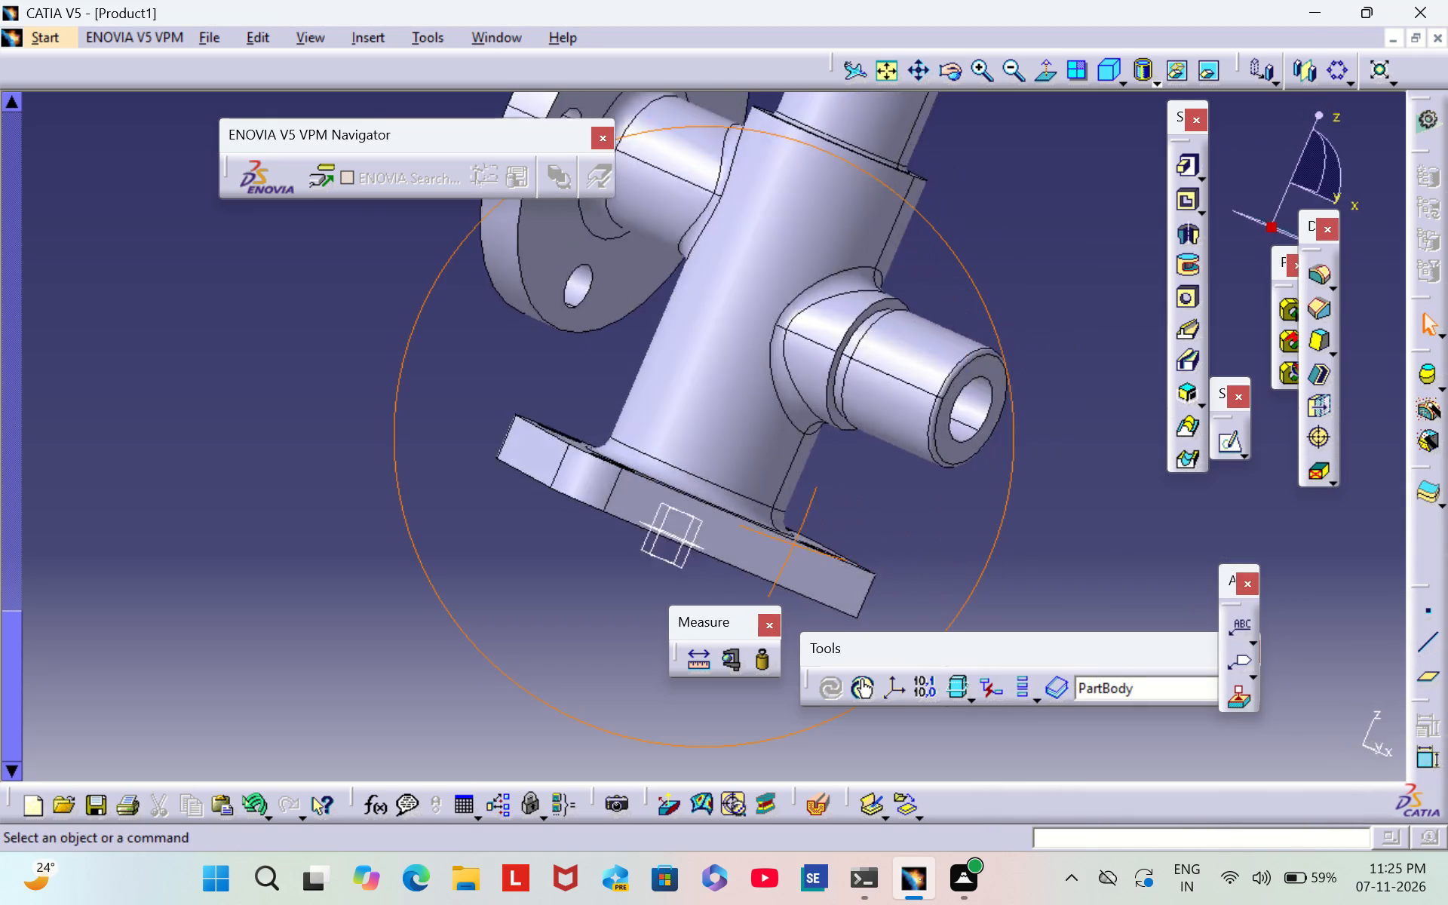
pyautogui.moveTo(568, 445); pyautogui.dragTo(452, 370, button='right')
pyautogui.moveTo(568, 445); pyautogui.dragTo(411, 348, button='middle')
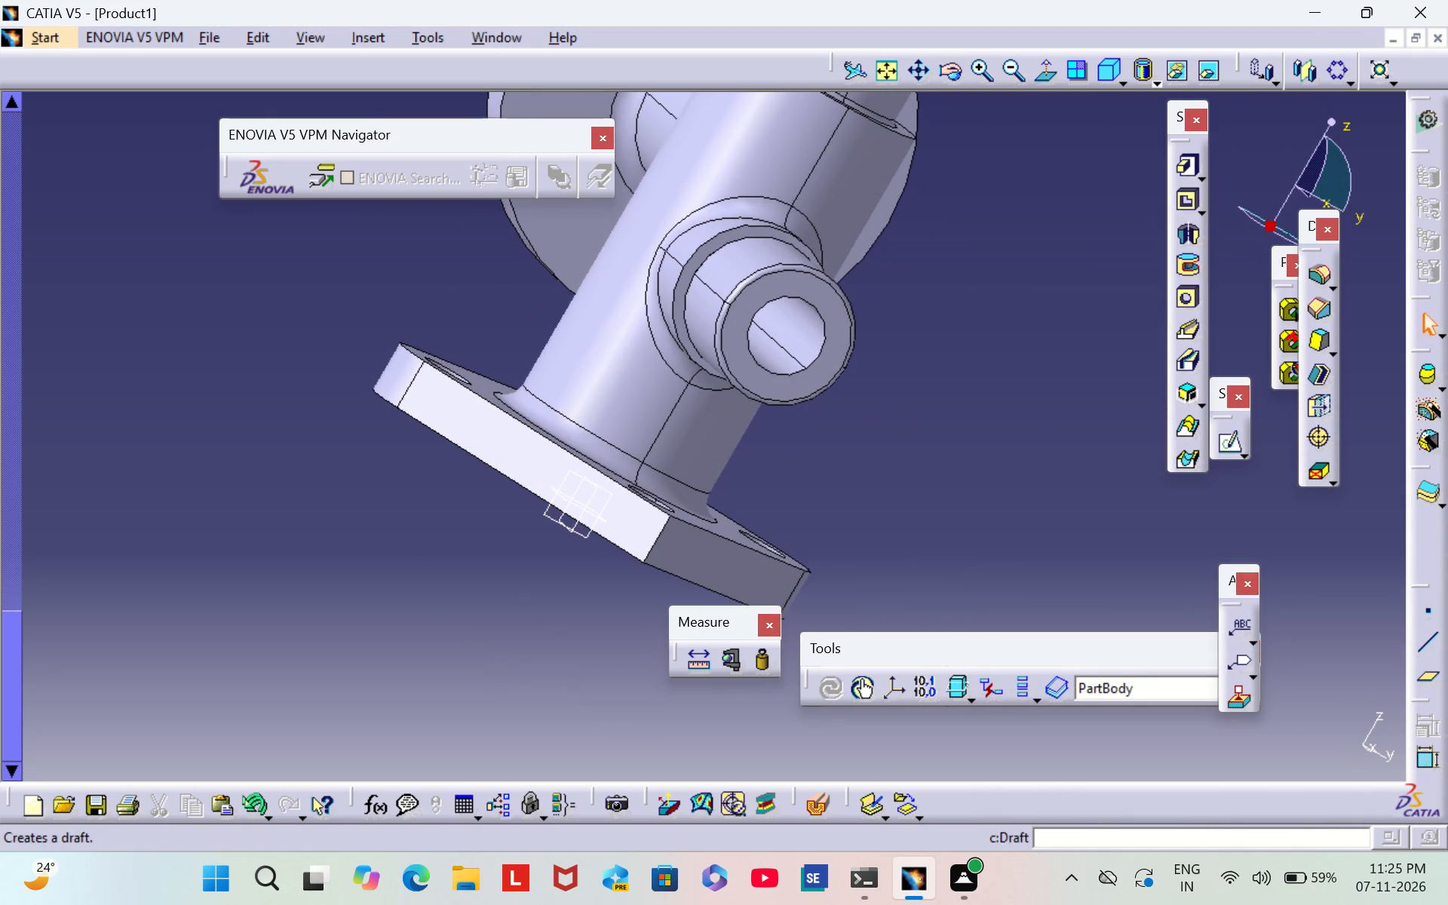
pyautogui.click(1324, 279)
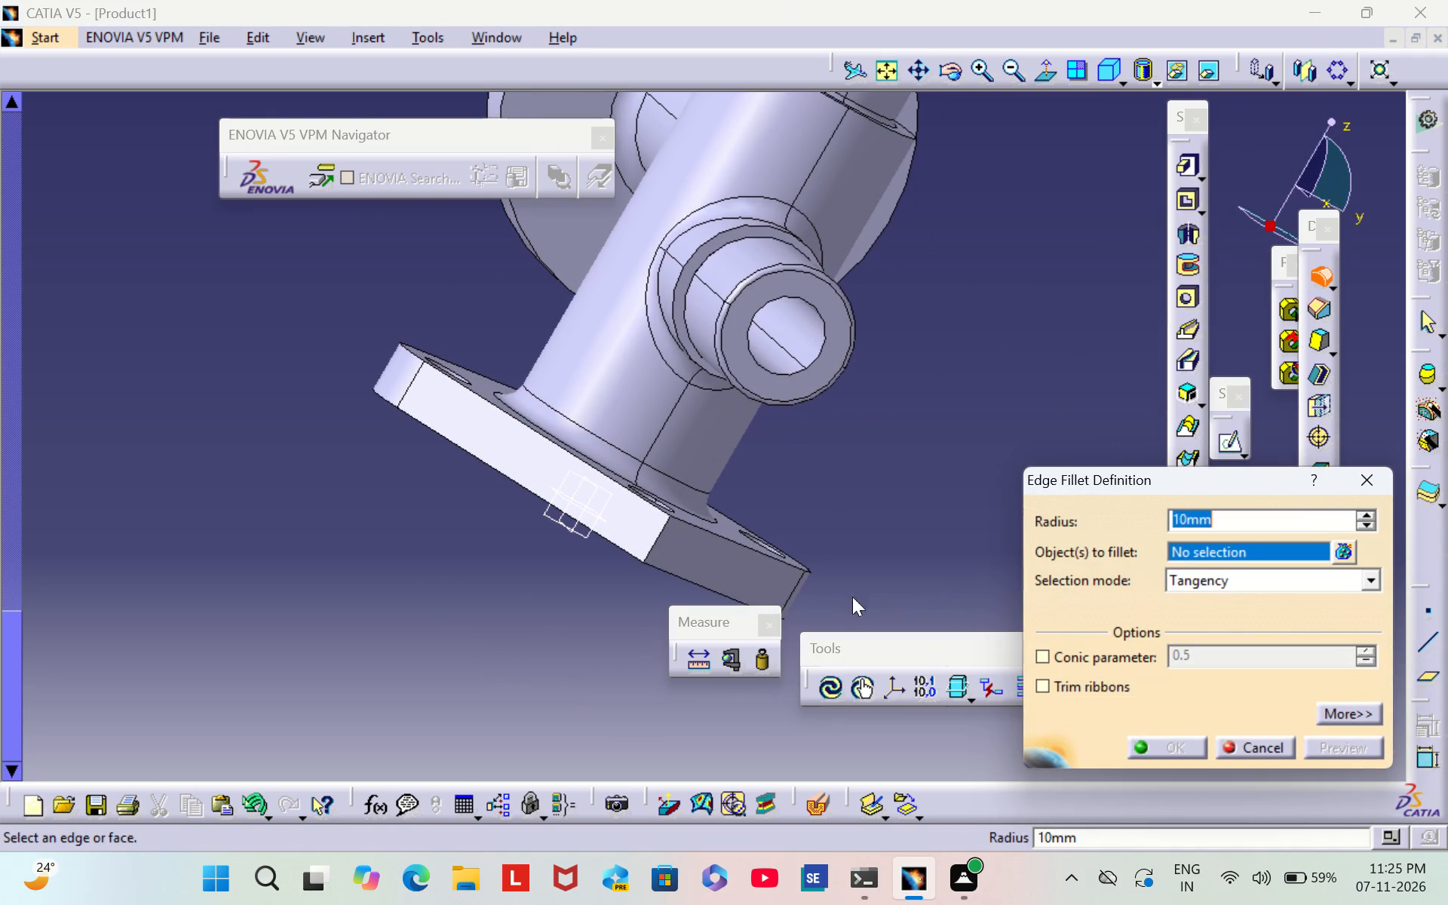
pyautogui.click(650, 538)
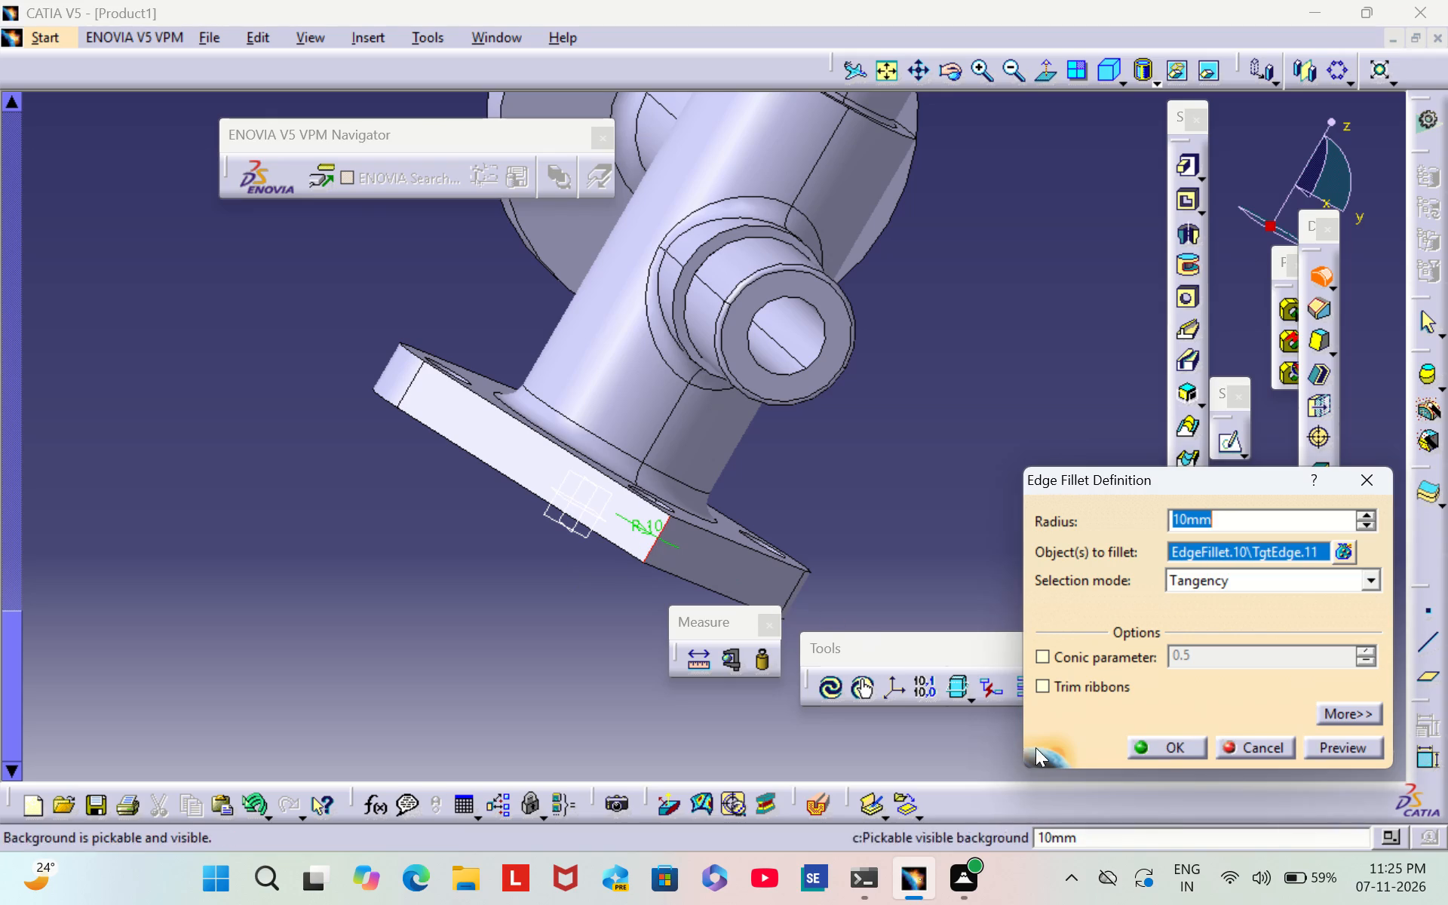
pyautogui.click(1159, 741)
pyautogui.click(1024, 495)
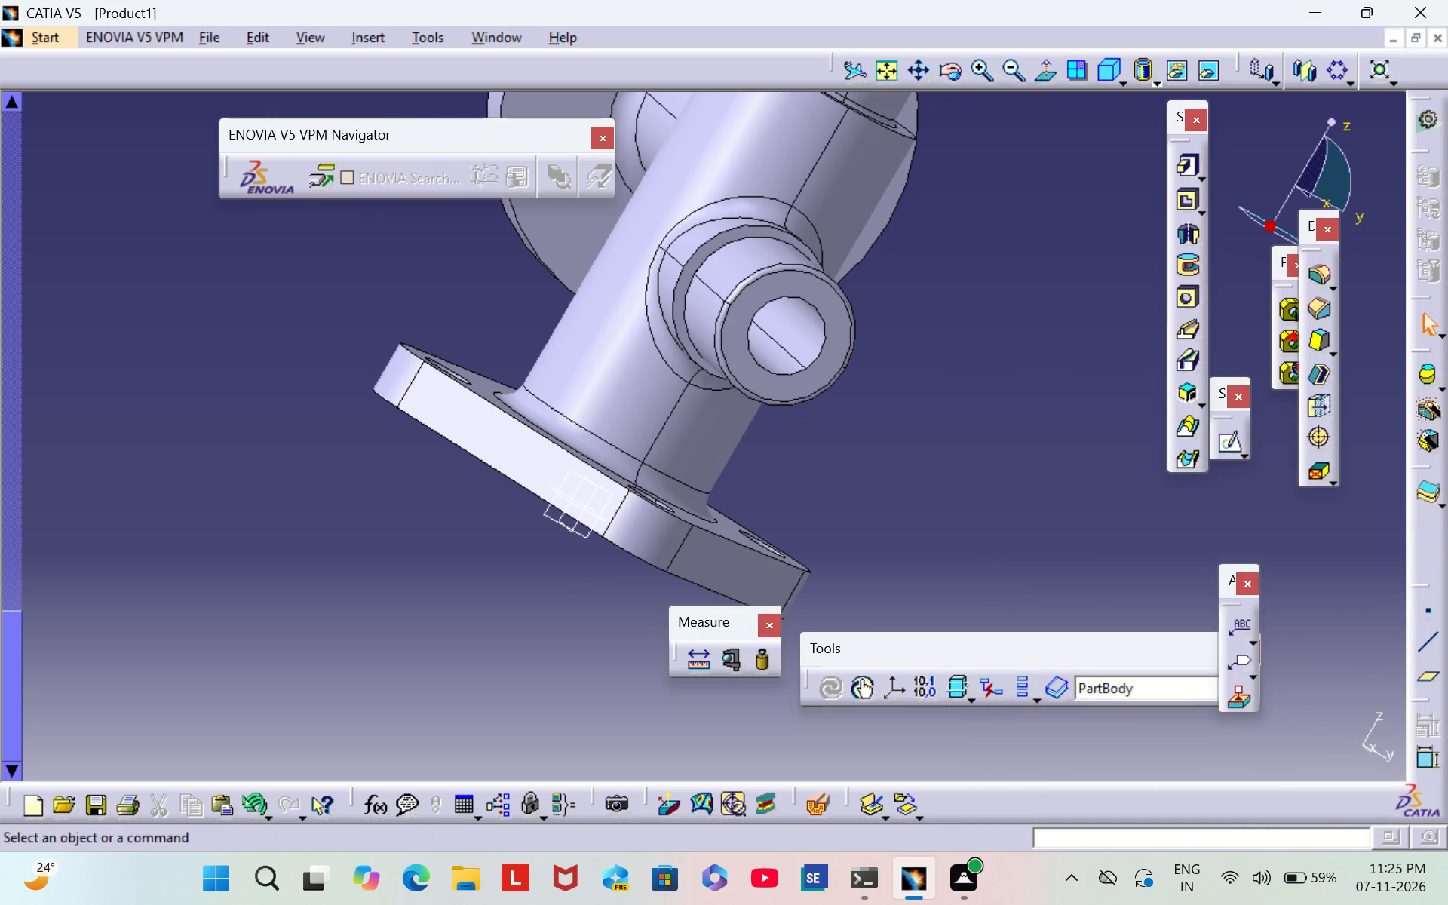
# Examine the whole part from several directions, checking the base corners, side boss, column and flange.
pyautogui.moveTo(449, 513); pyautogui.dragTo(400, 705, button='middle')
pyautogui.scroll(-1, 449, 513)
pyautogui.moveTo(449, 513); pyautogui.dragTo(400, 704, button='right')
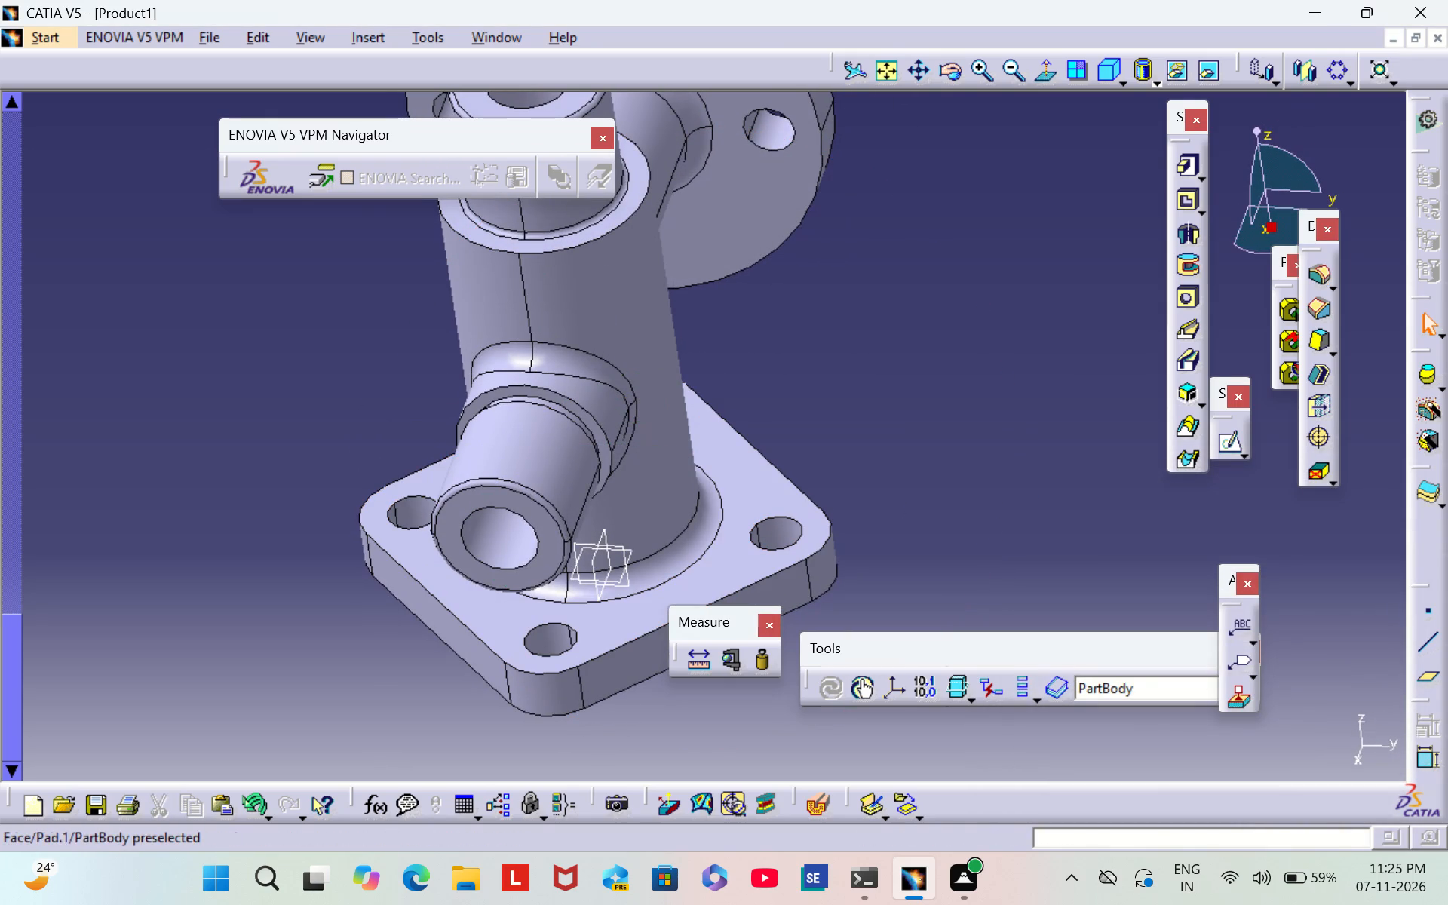
pyautogui.tripleClick(1000, 73)
pyautogui.tripleClick(1000, 73)
pyautogui.click(1000, 73)
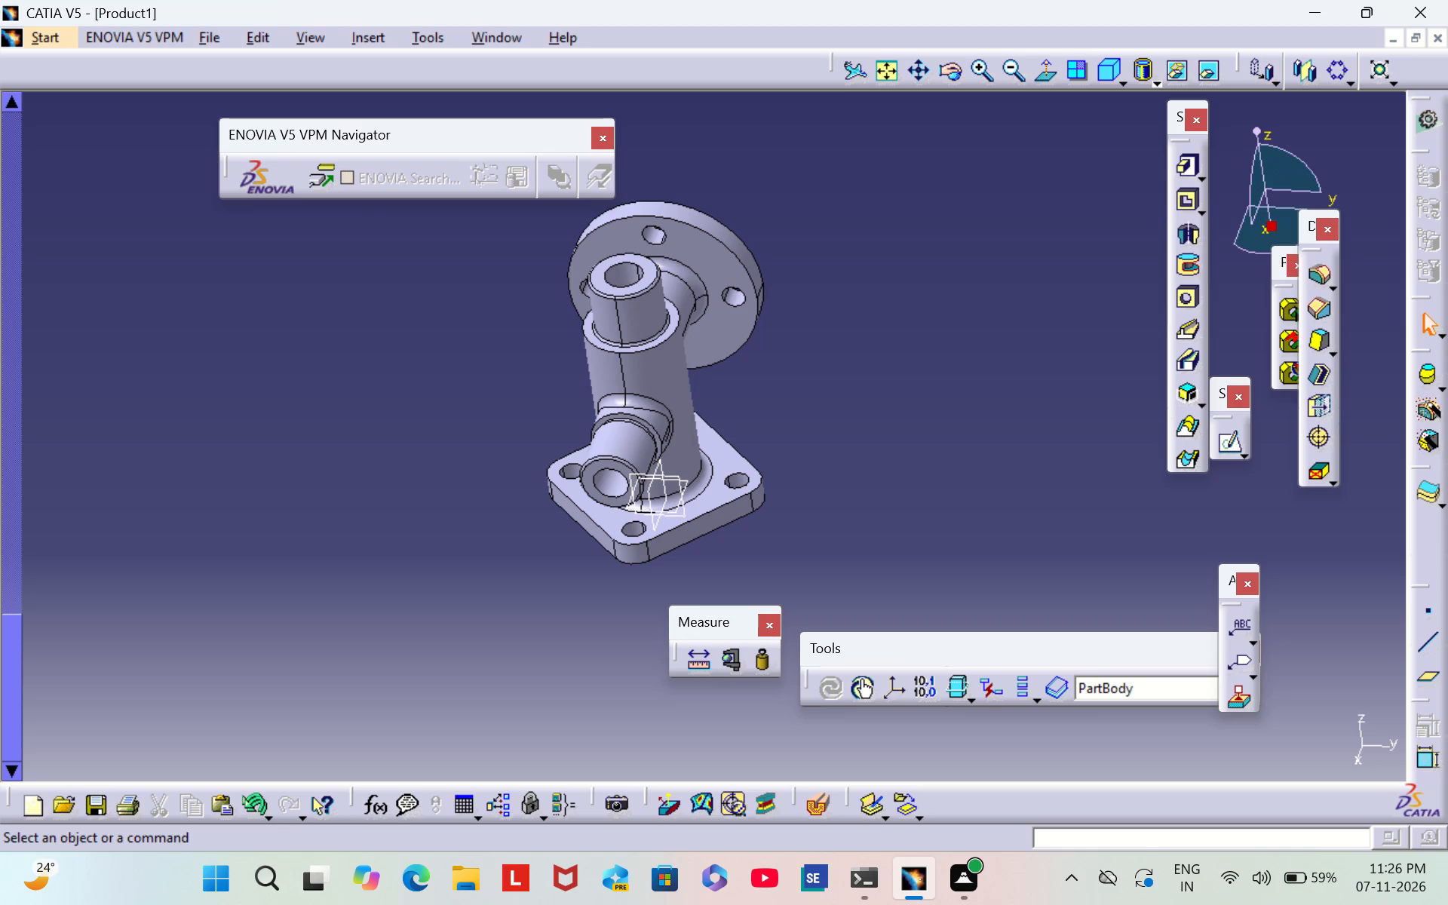
pyautogui.scroll(5, 269, 596)
pyautogui.scroll(13, 176, 430)
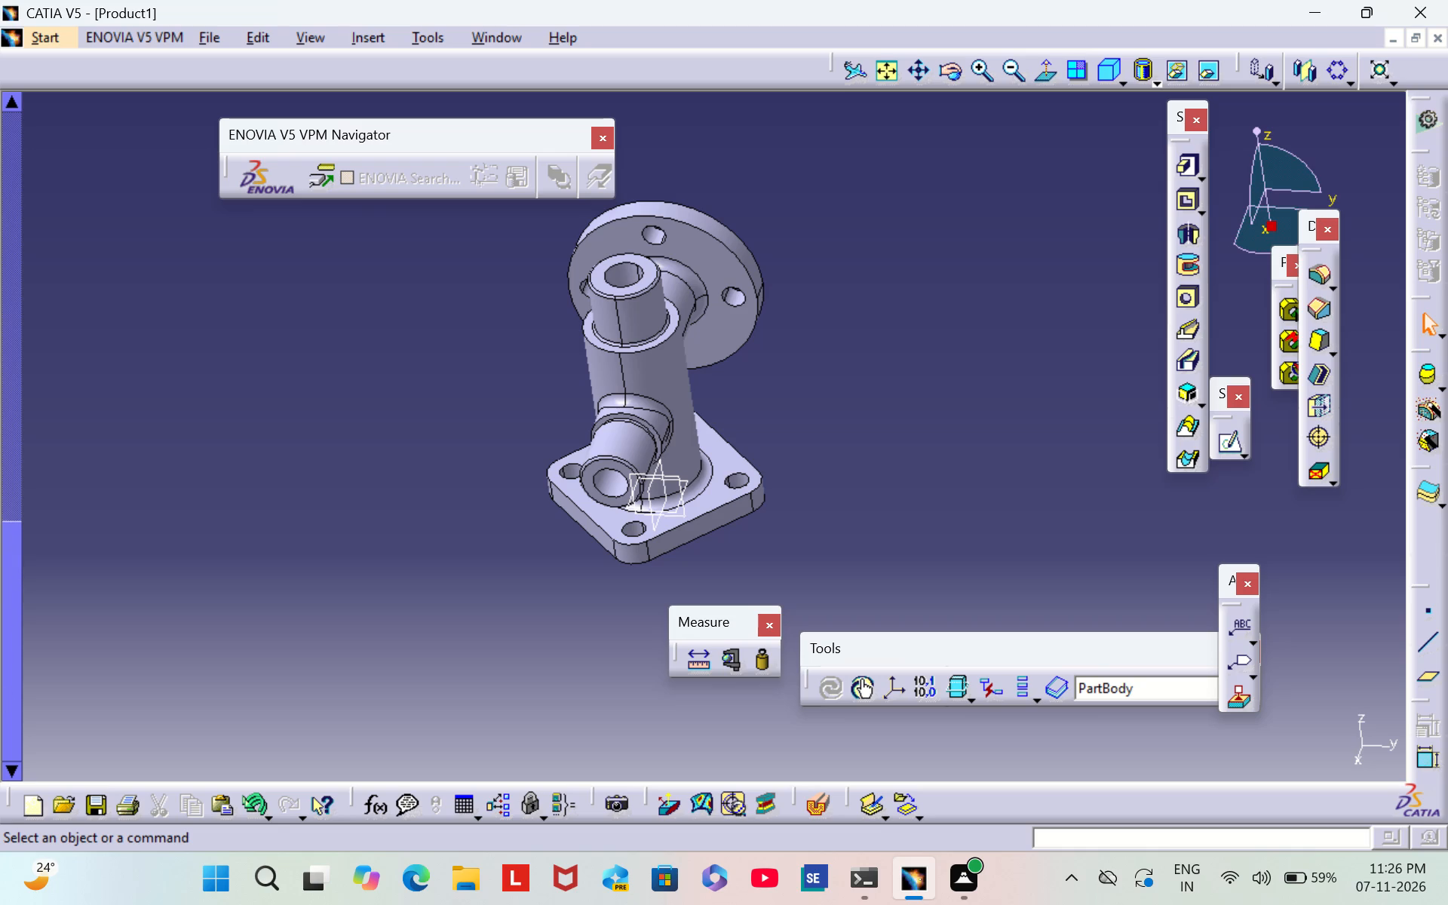
pyautogui.scroll(17, 176, 427)
pyautogui.scroll(-2, 176, 427)
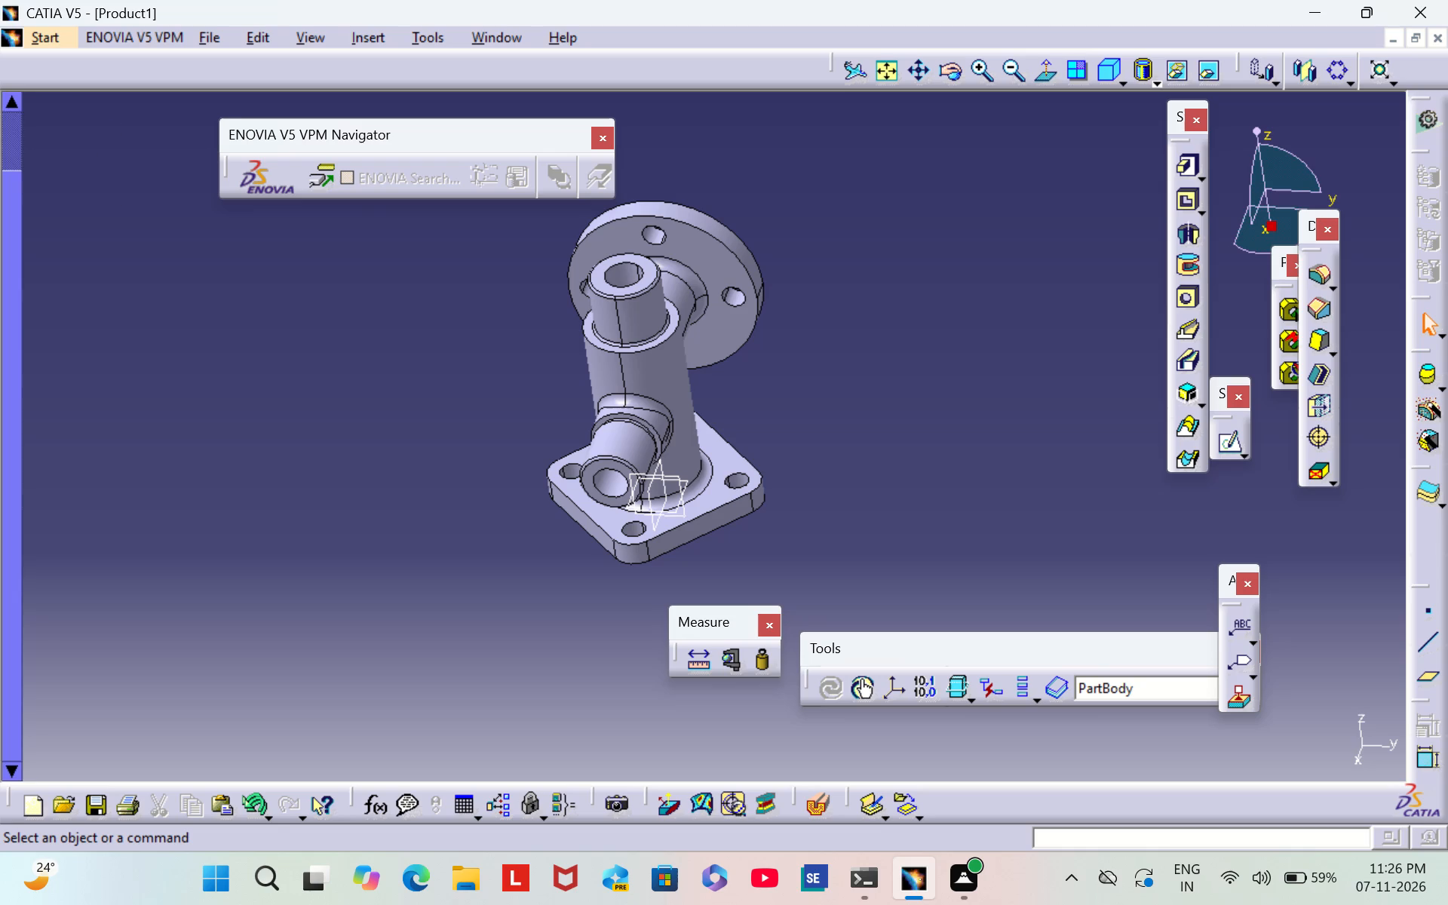
pyautogui.scroll(2, 176, 427)
pyautogui.scroll(-2, 779, 310)
pyautogui.moveTo(779, 310); pyautogui.dragTo(588, 487, button='middle')
pyautogui.moveTo(781, 308); pyautogui.dragTo(588, 487, button='right')
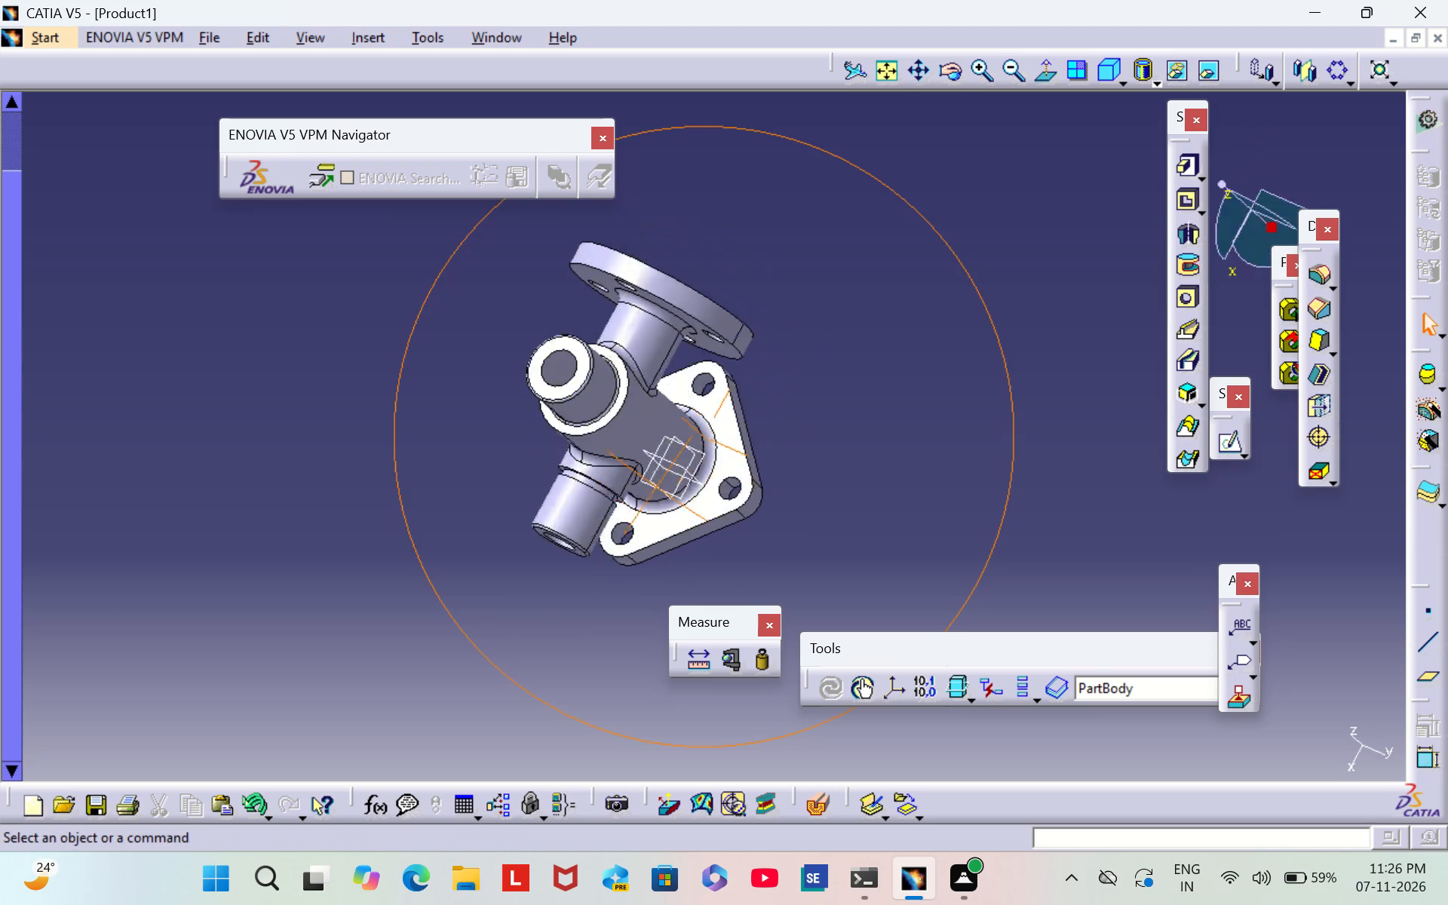
pyautogui.moveTo(588, 487); pyautogui.dragTo(480, 368, button='right')
pyautogui.moveTo(588, 487); pyautogui.dragTo(480, 367, button='middle')
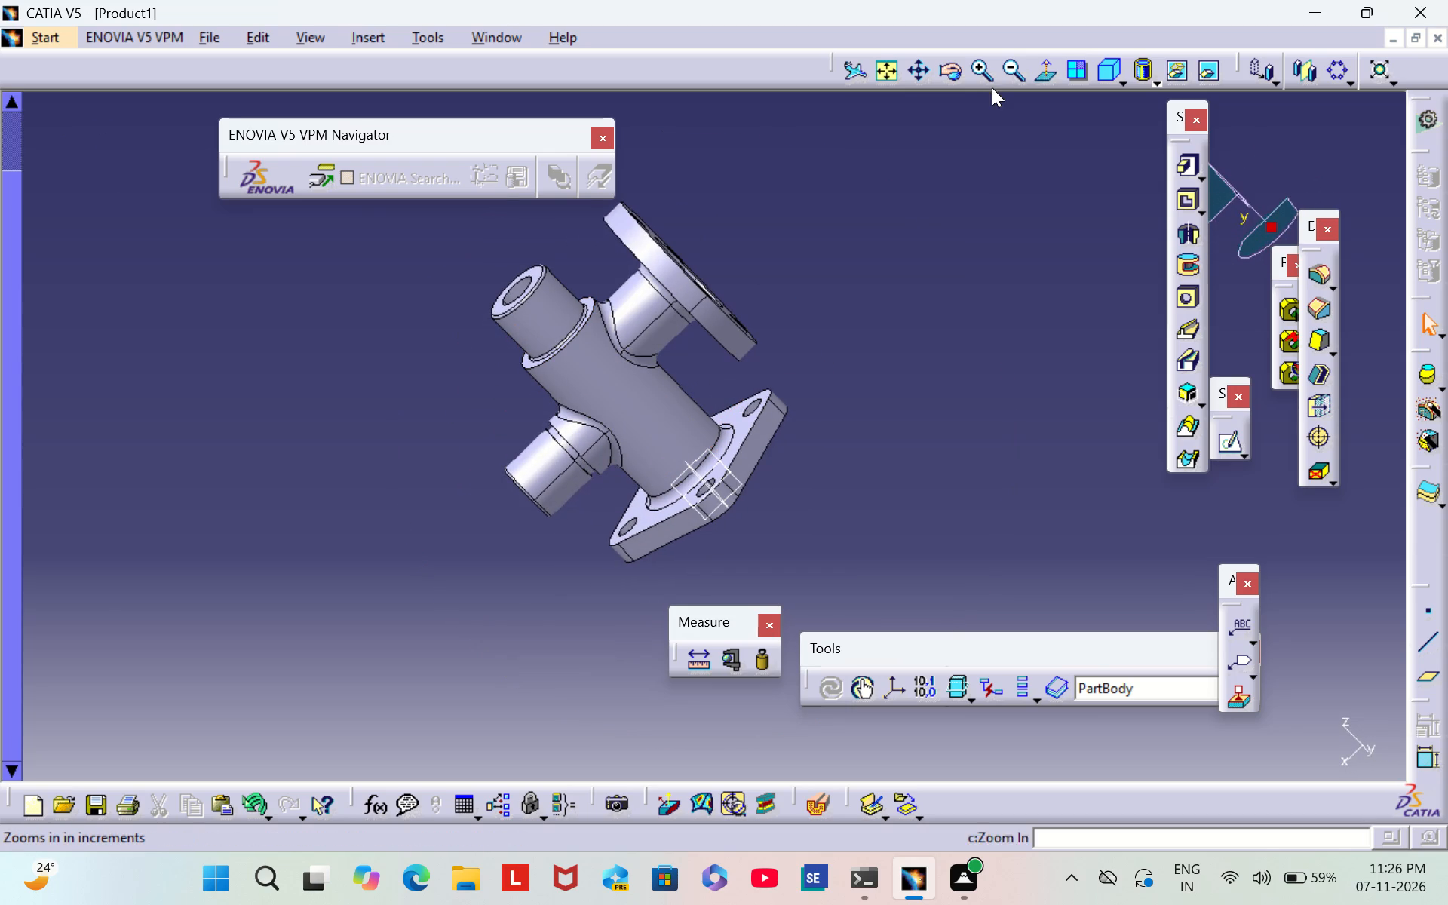
pyautogui.click(989, 77)
pyautogui.moveTo(303, 443); pyautogui.dragTo(340, 471, button='middle')
pyautogui.scroll(-2, 303, 443)
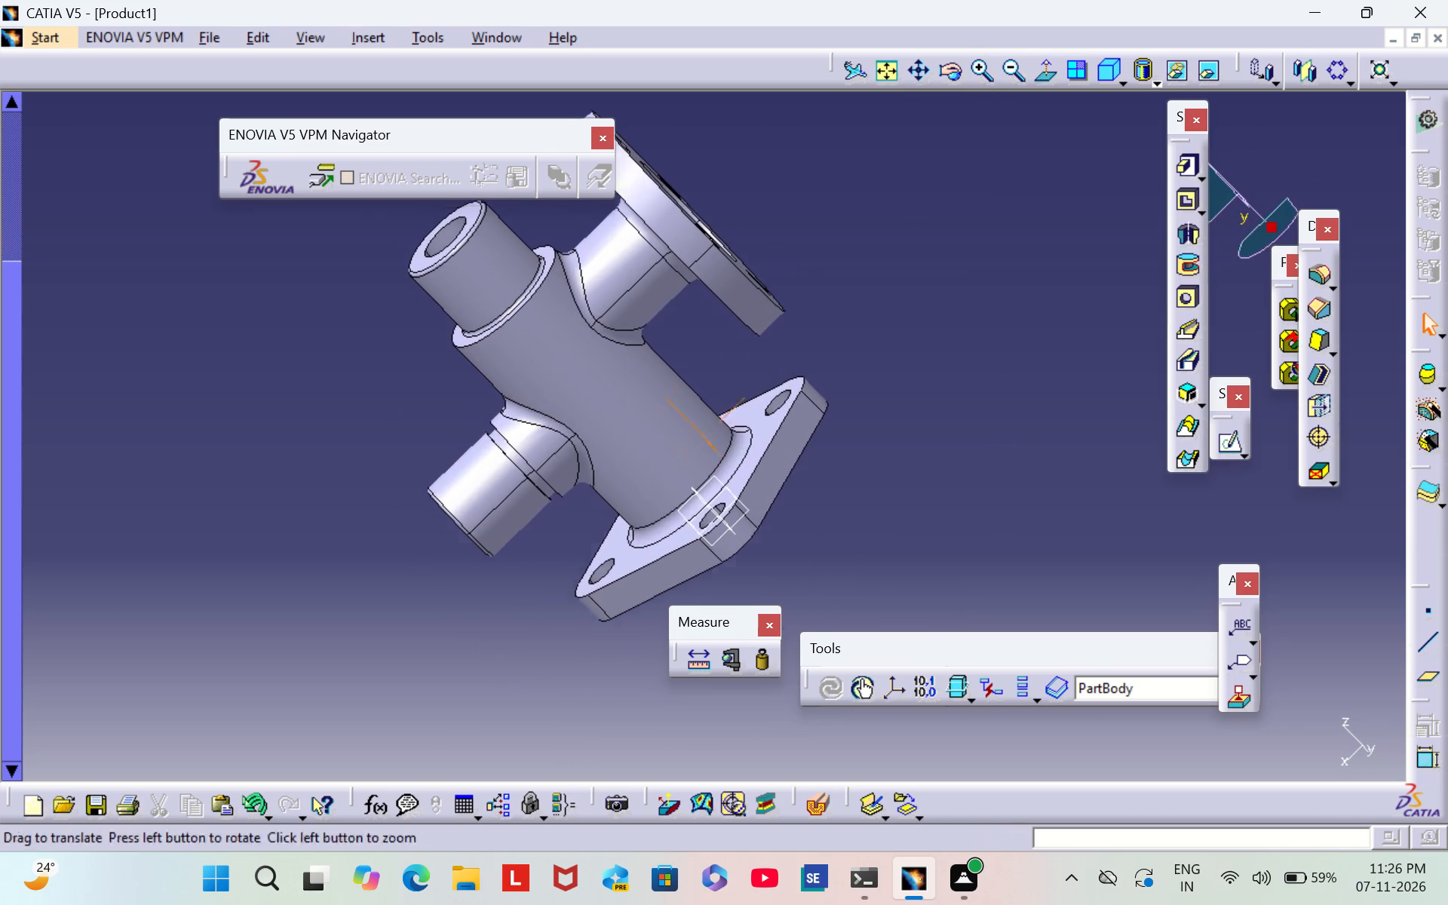
pyautogui.moveTo(340, 471); pyautogui.dragTo(415, 514, button='middle')
pyautogui.moveTo(422, 504); pyautogui.dragTo(652, 501, button='middle')
pyautogui.moveTo(422, 504); pyautogui.dragTo(652, 501, button='right')
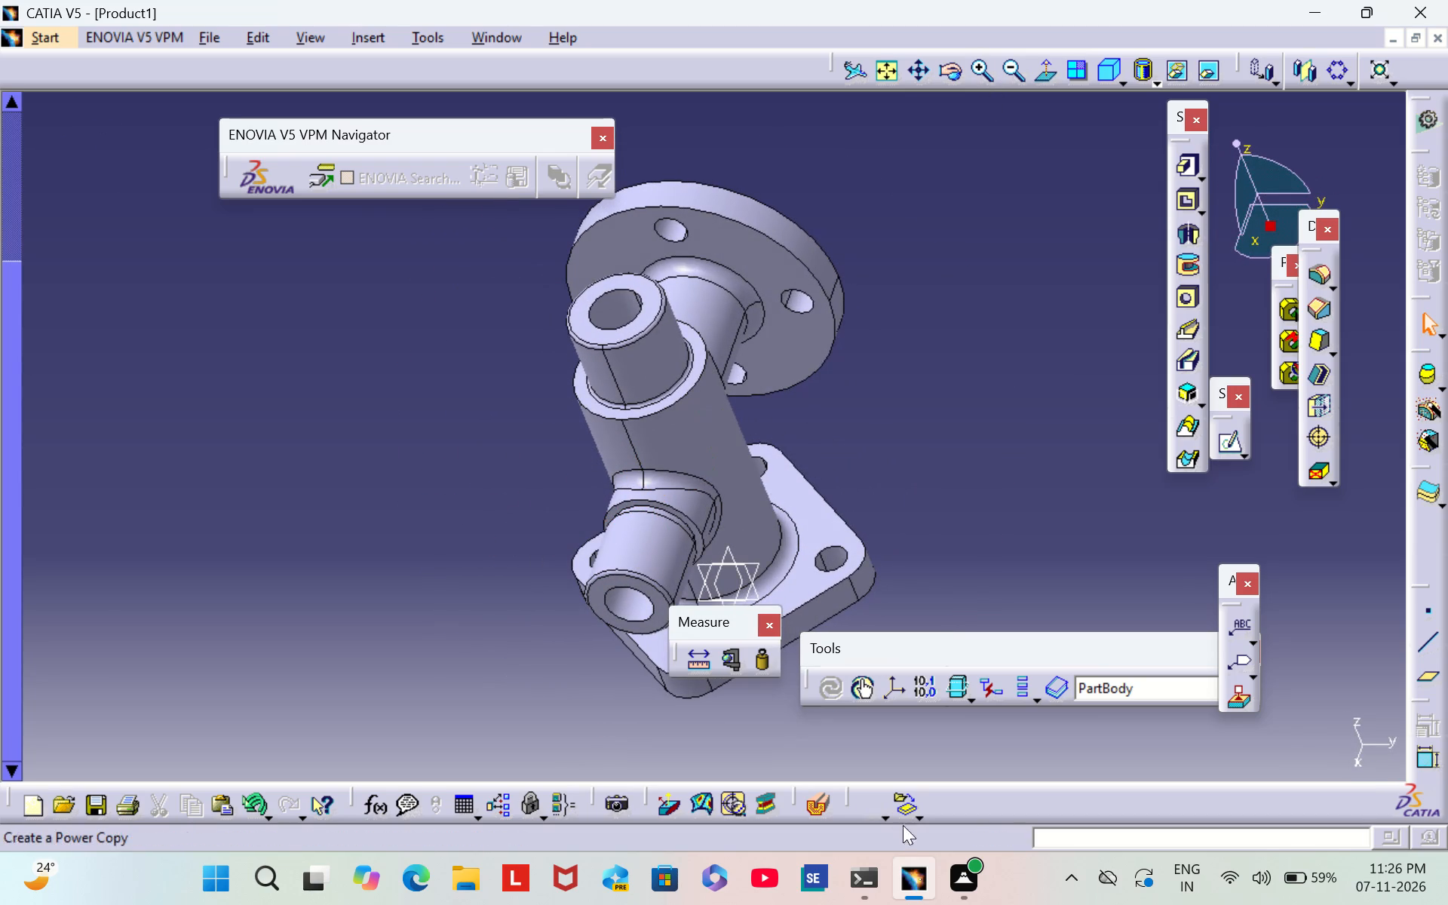
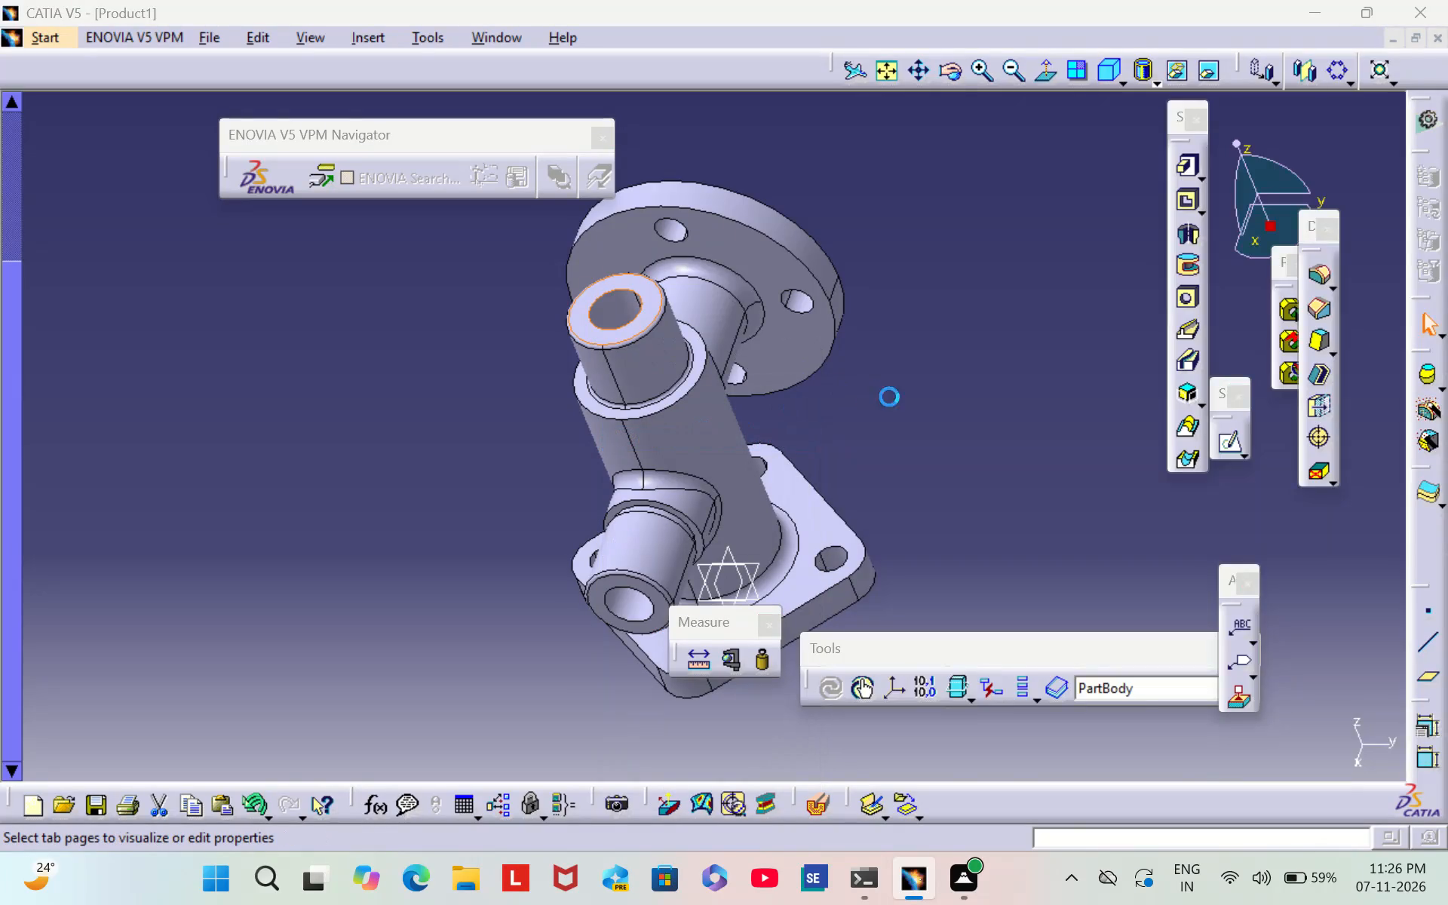
# Colour the annular top face of the stepped column hot pink from the extended basic colours.
pyautogui.click(963, 256)
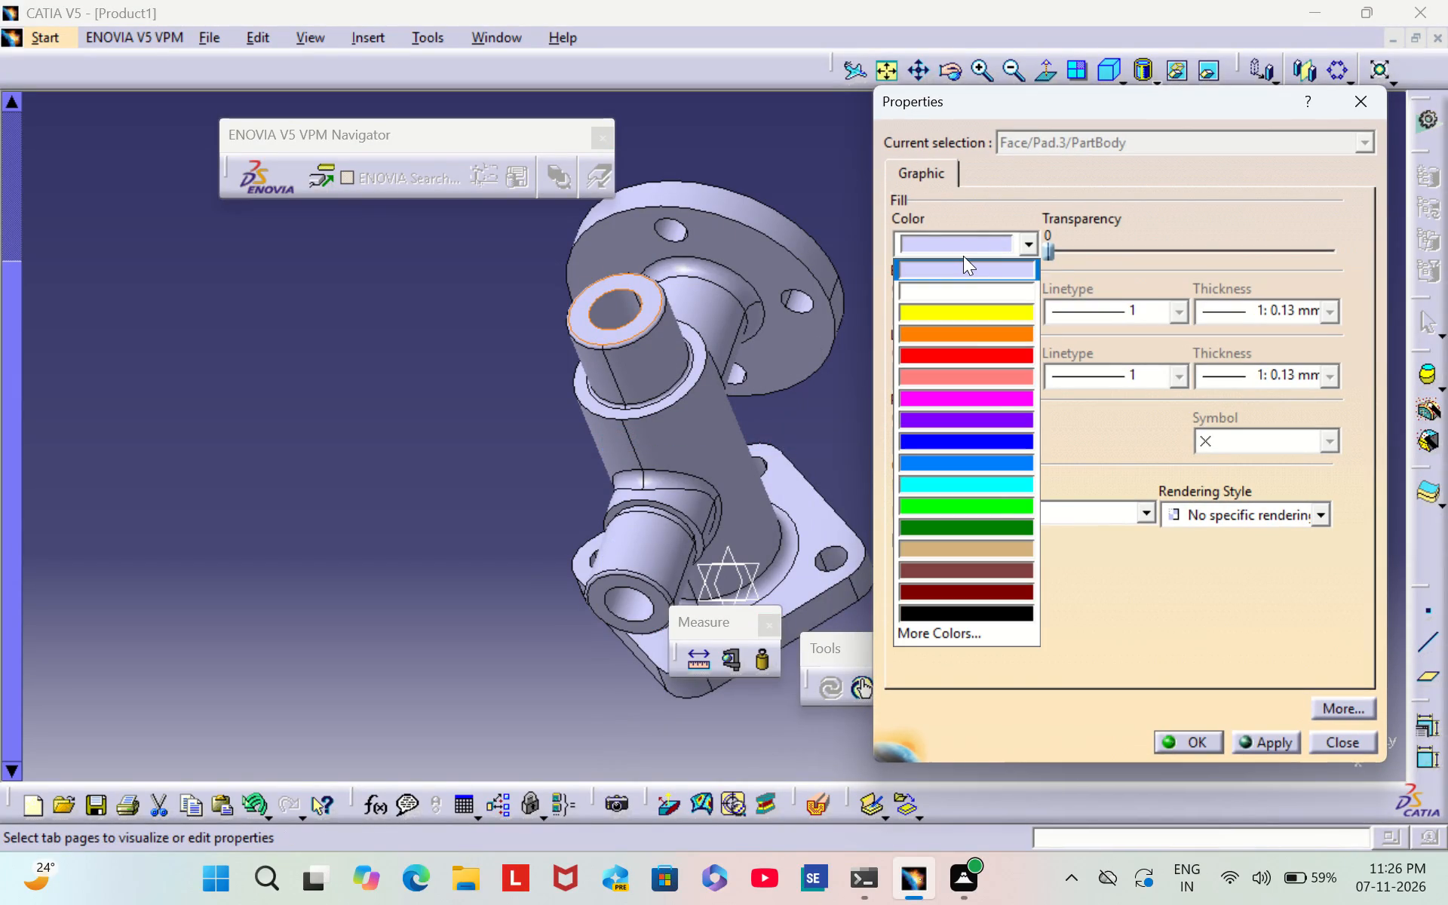
pyautogui.click(970, 636)
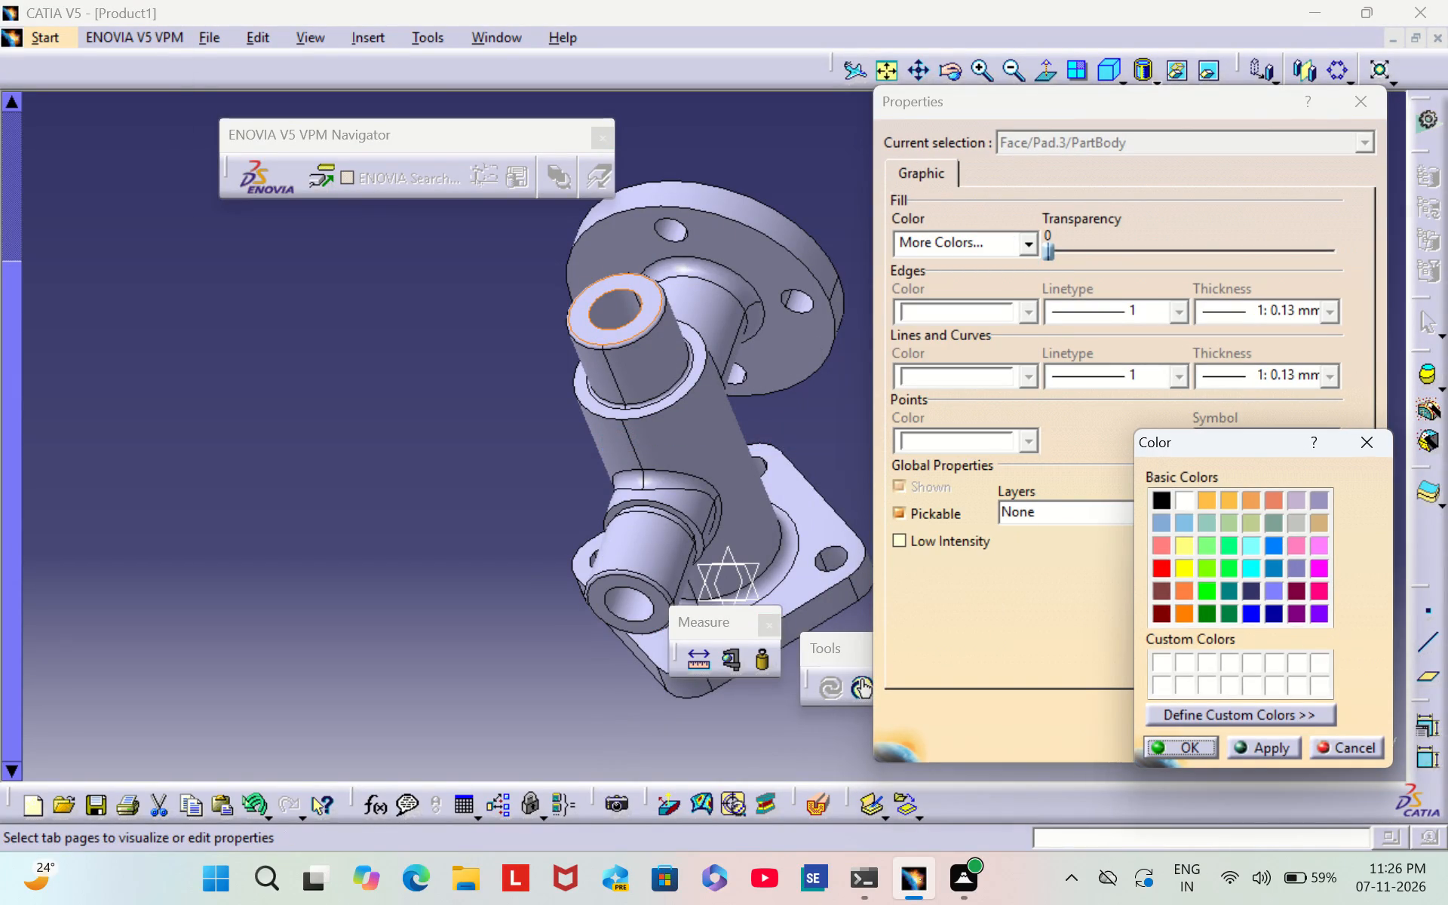
pyautogui.click(1295, 614)
pyautogui.click(1315, 589)
pyautogui.click(1192, 744)
pyautogui.click(344, 505)
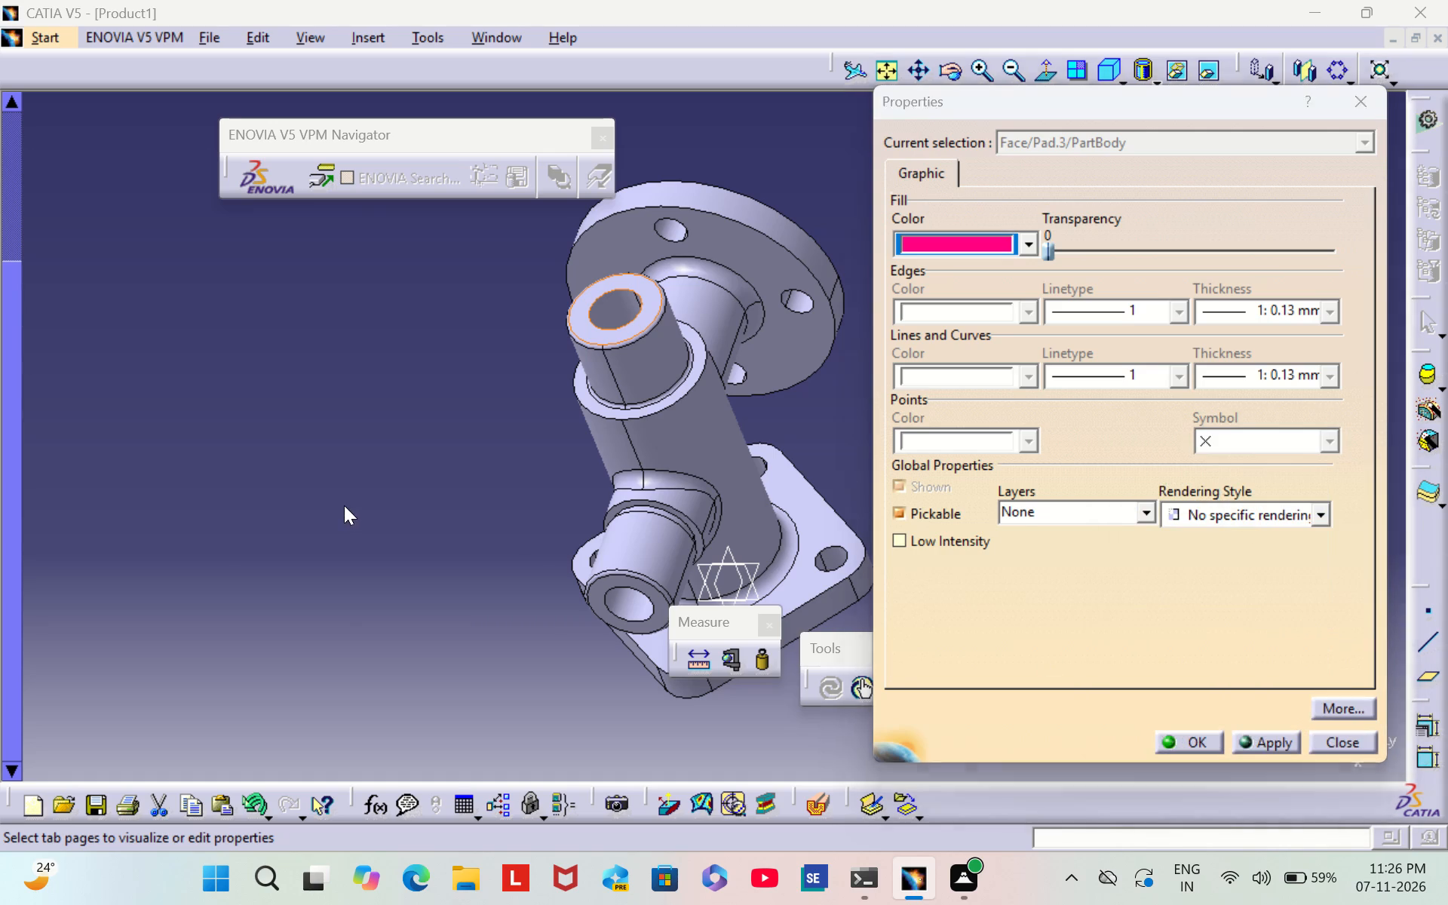
pyautogui.click(1201, 735)
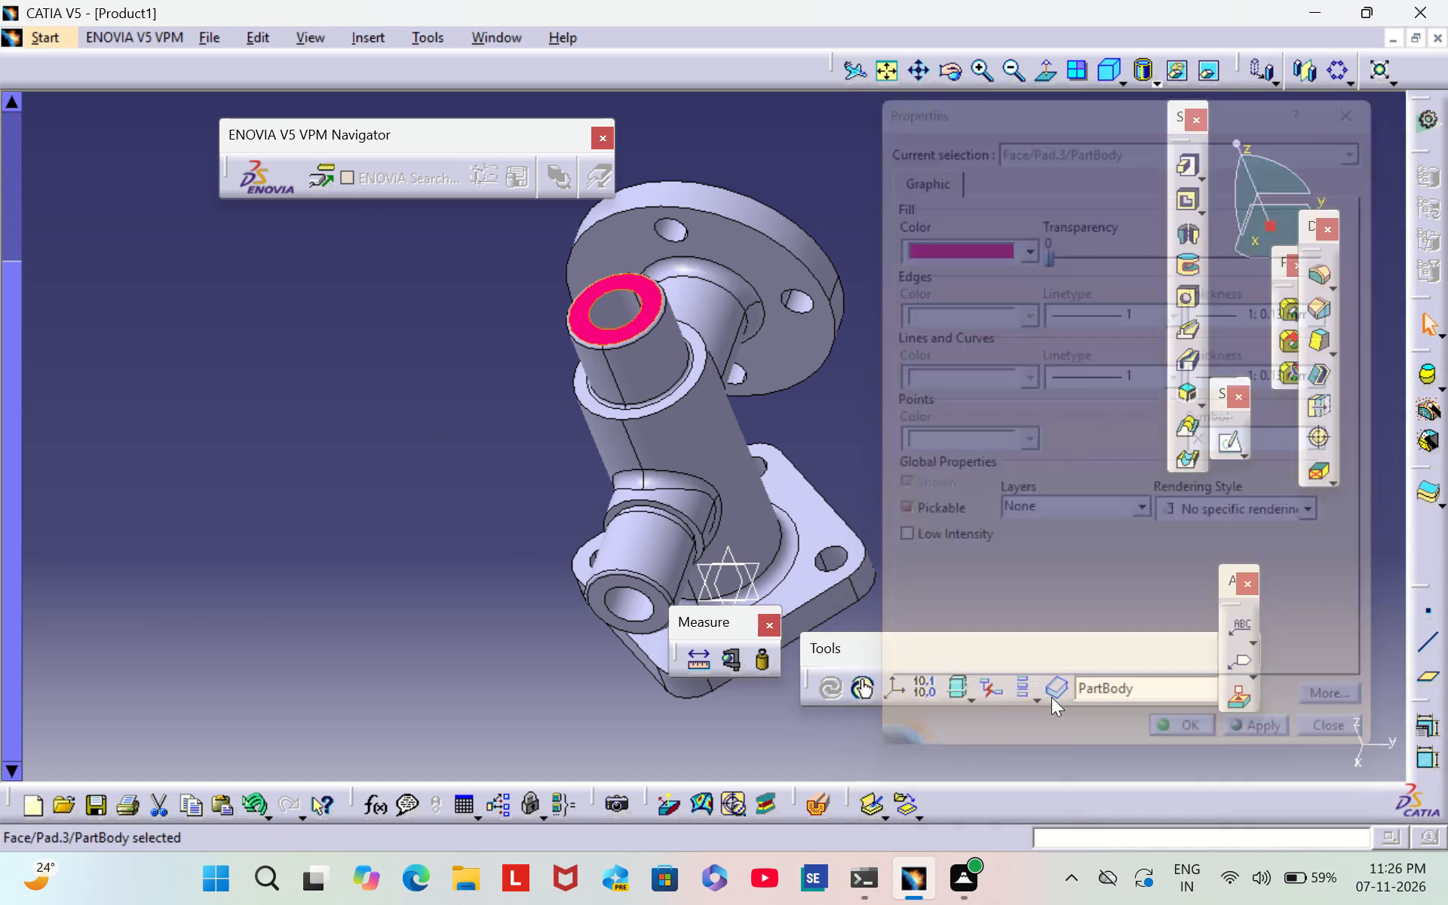
pyautogui.click(151, 439)
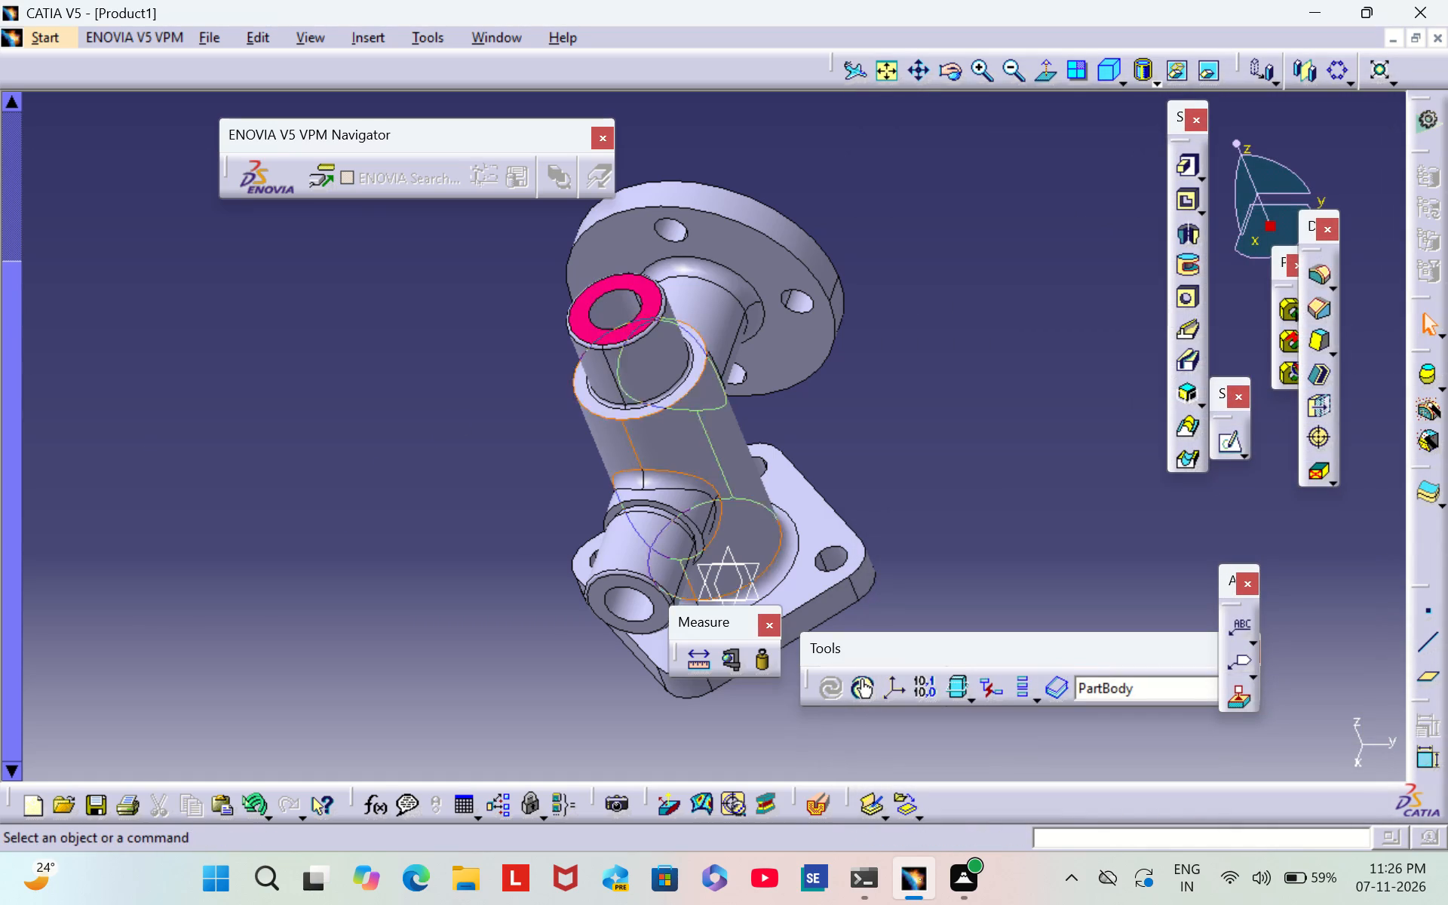
# Colour the outer cylindrical face of the column's wide lower section hot pink.
pyautogui.scroll(-2, 935, 425)
pyautogui.moveTo(935, 425); pyautogui.dragTo(670, 510, button='middle')
pyautogui.moveTo(912, 424); pyautogui.dragTo(670, 510, button='right')
pyautogui.rightClick(692, 449)
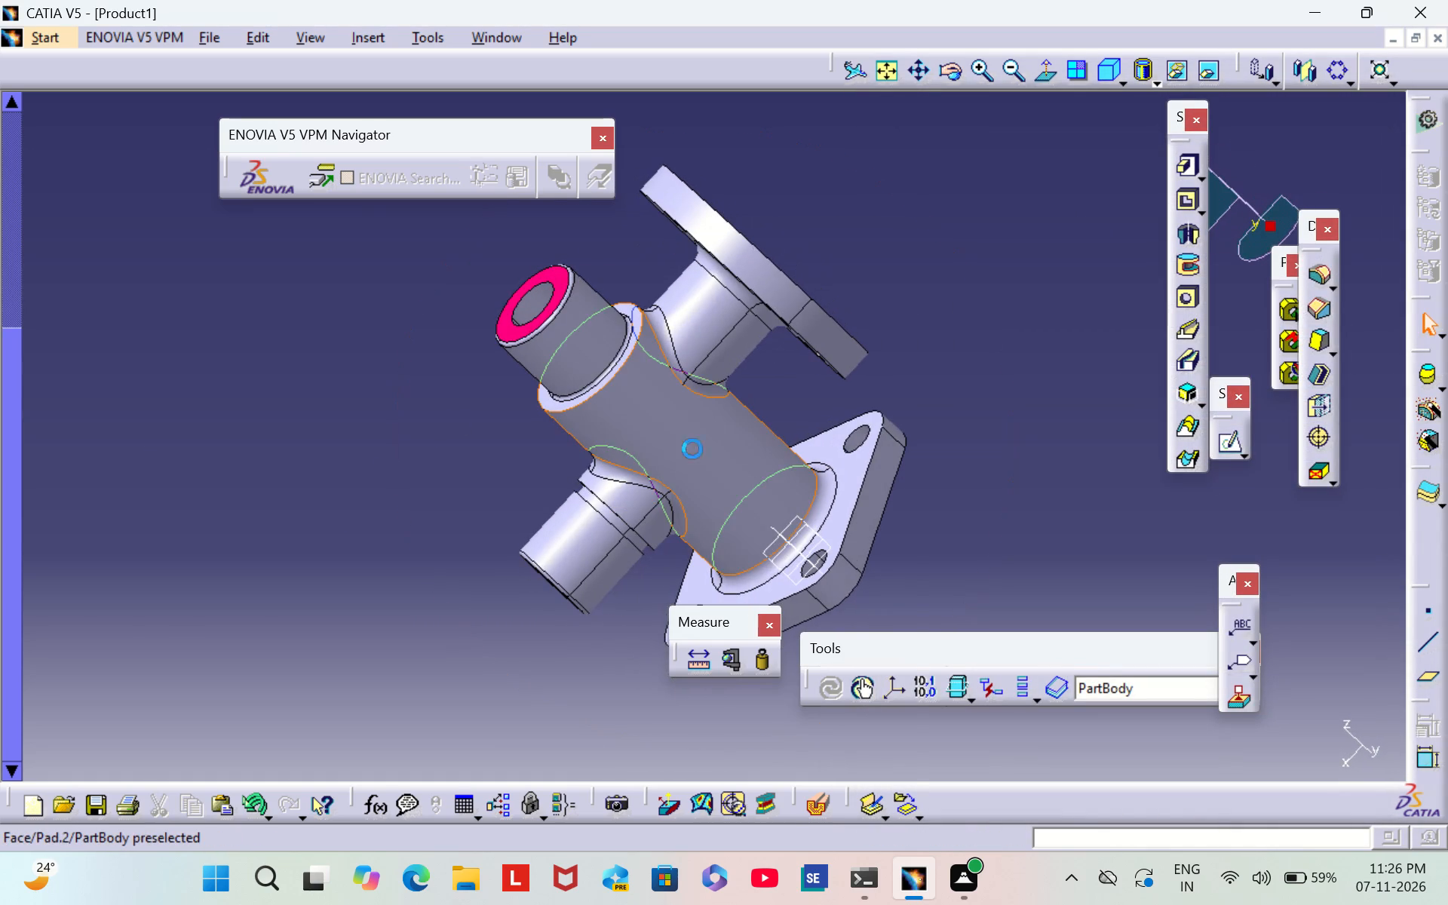
pyautogui.click(780, 475)
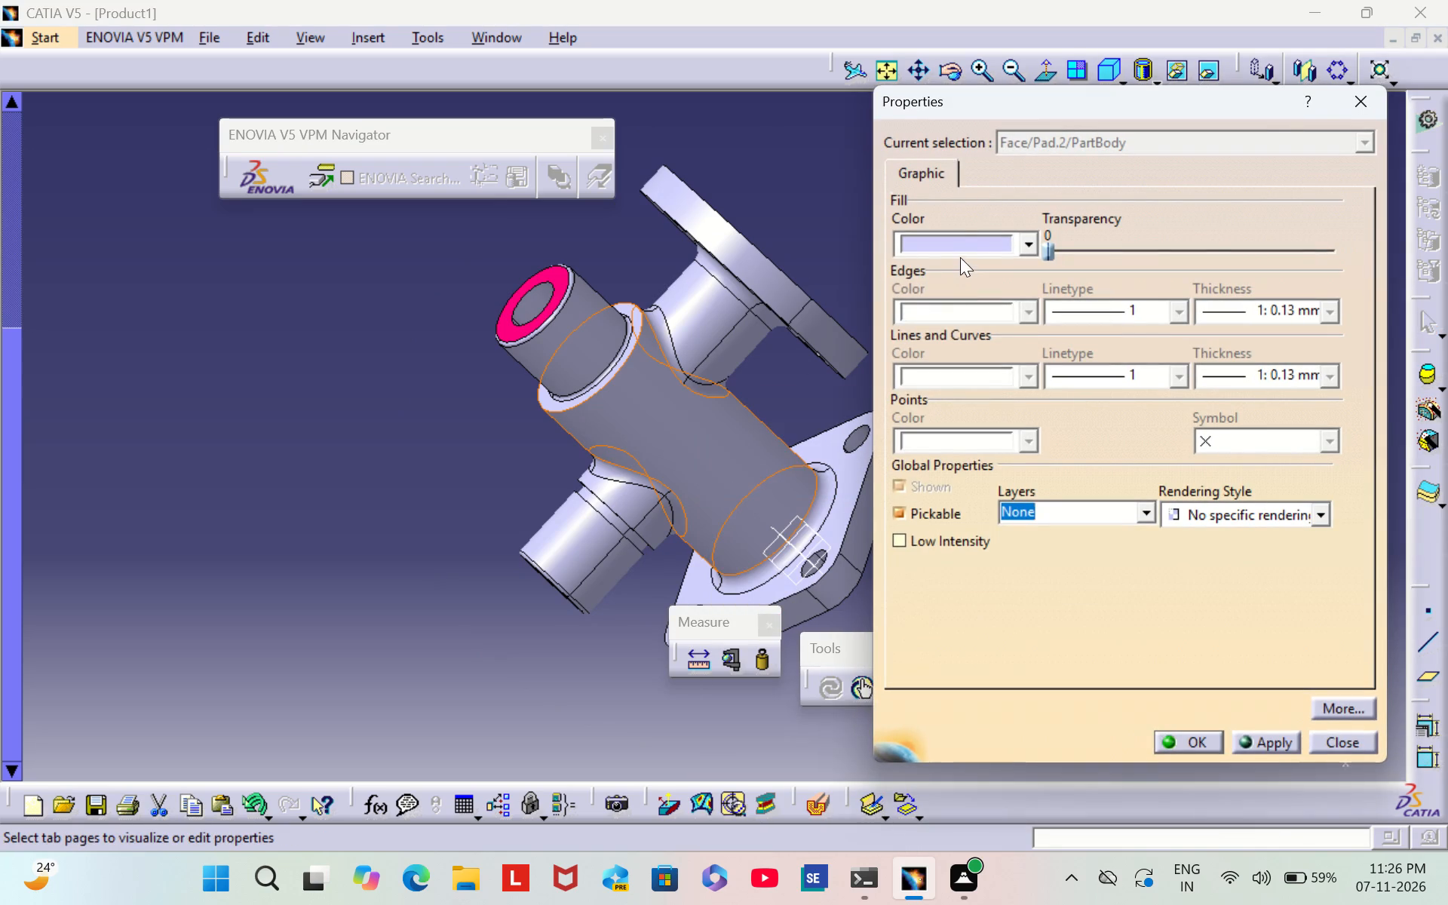
pyautogui.click(964, 244)
pyautogui.click(929, 624)
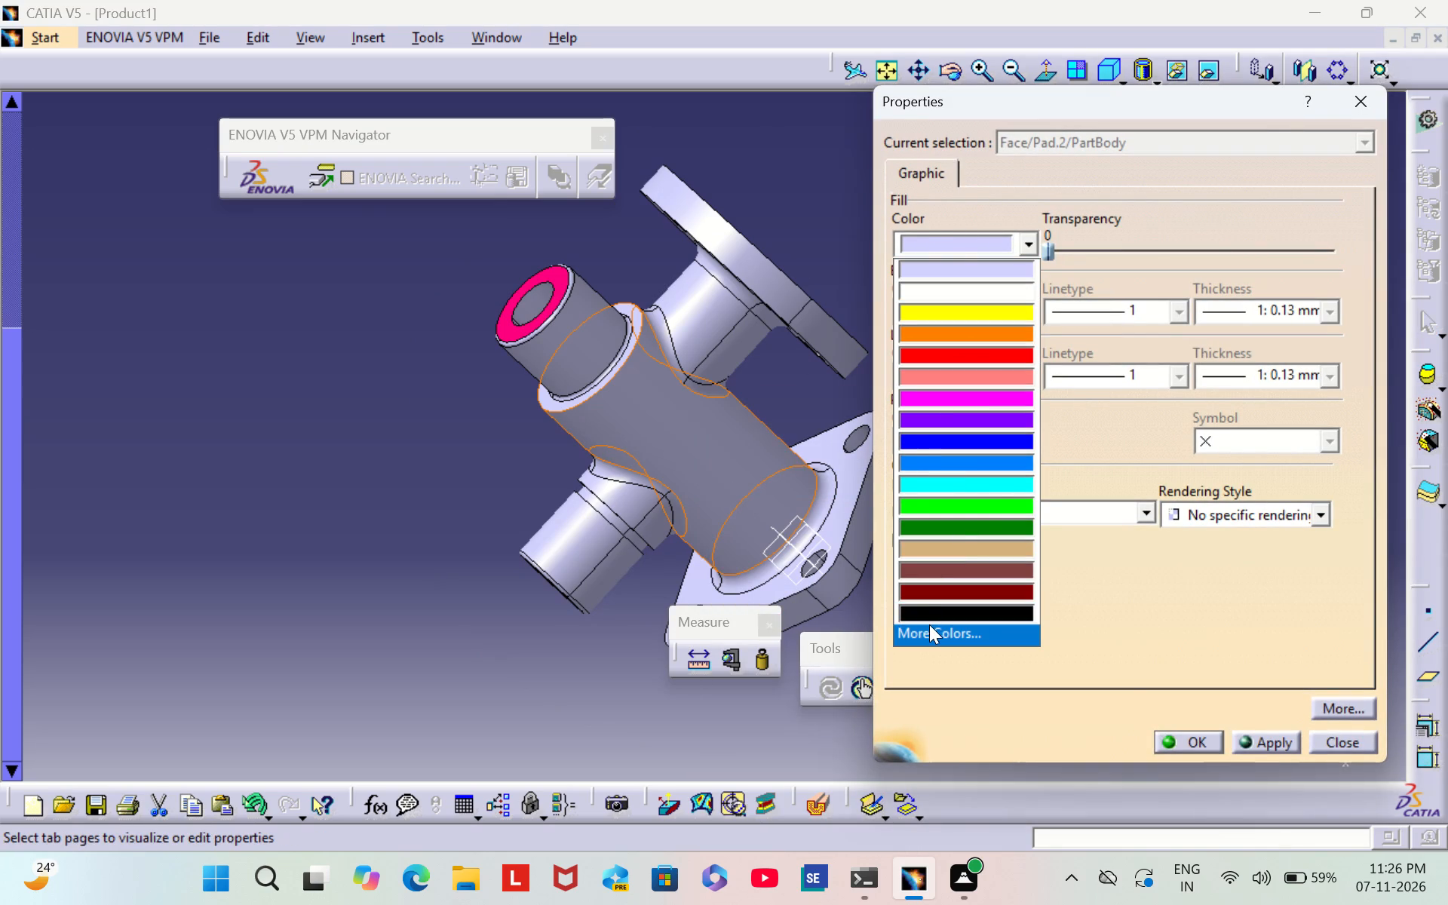
pyautogui.click(1313, 587)
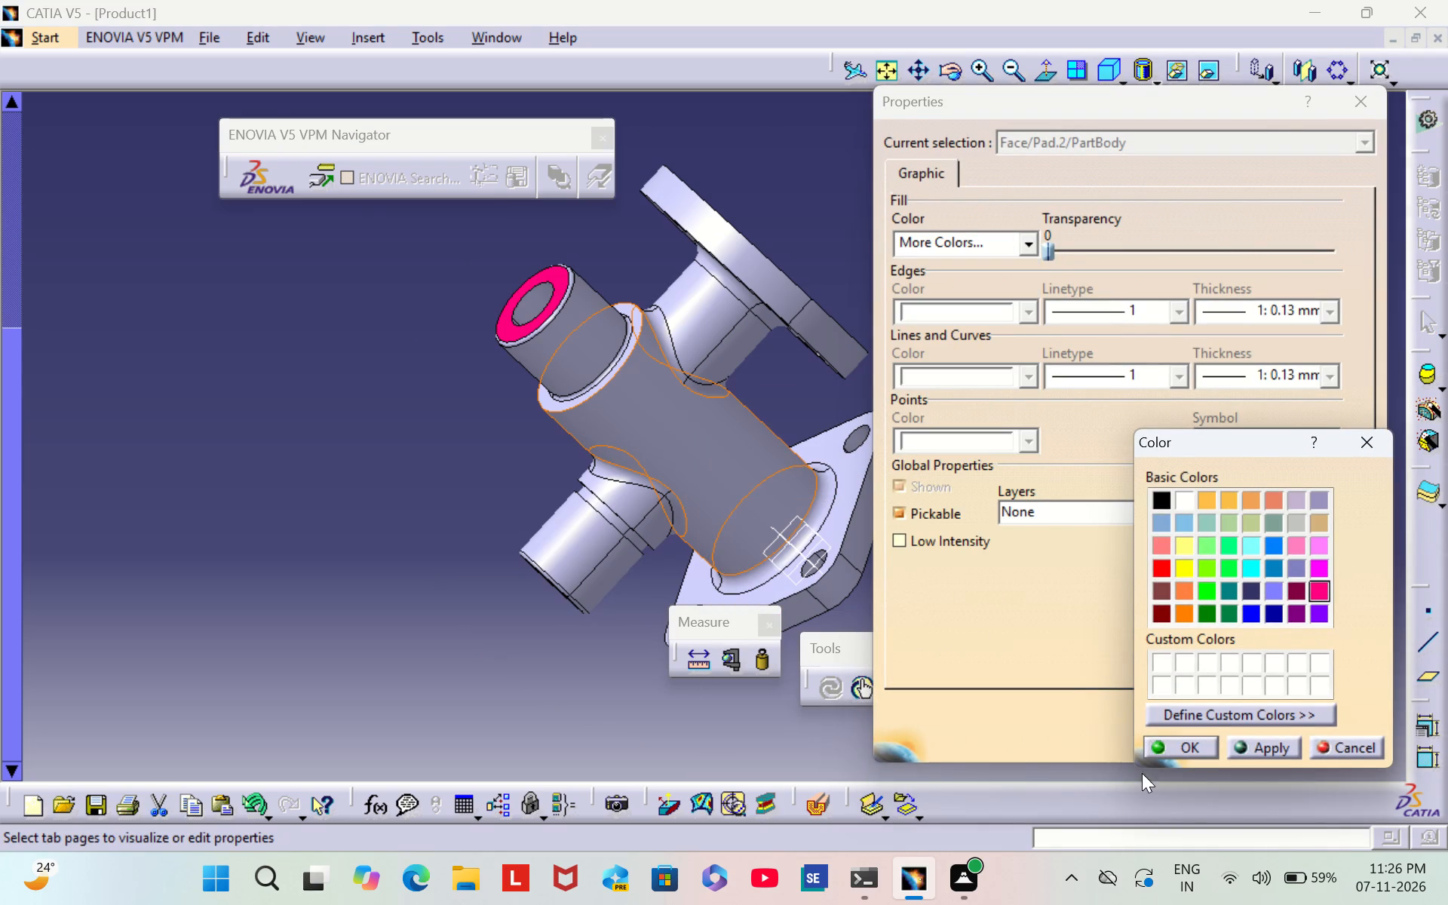
pyautogui.click(1177, 741)
pyautogui.click(1177, 741)
pyautogui.click(262, 528)
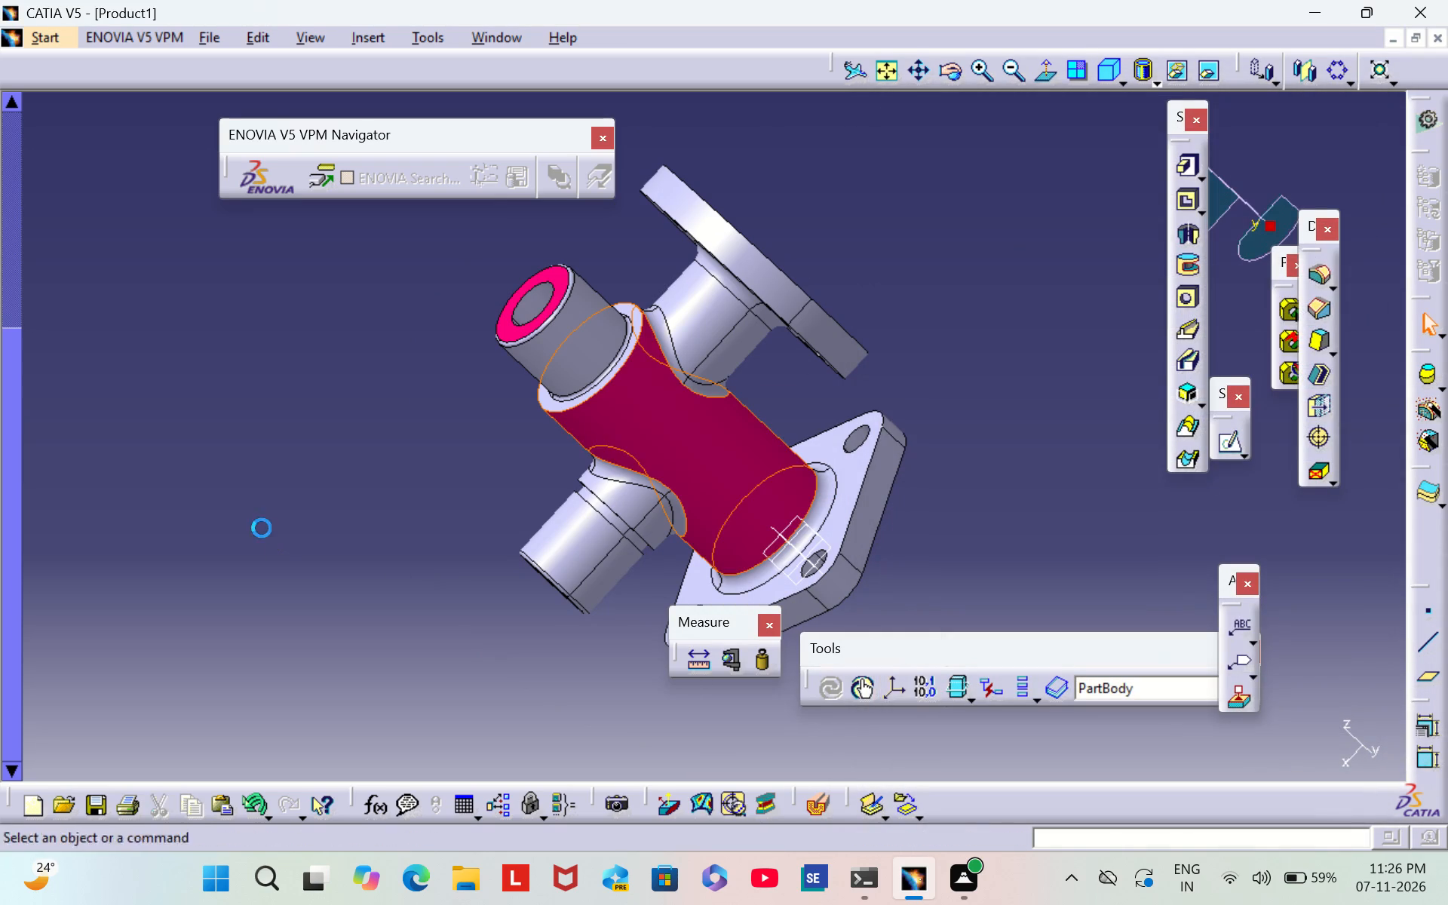
# Colour the outer cylindrical face of the column's narrower upper section hot pink.
pyautogui.rightClick(553, 375)
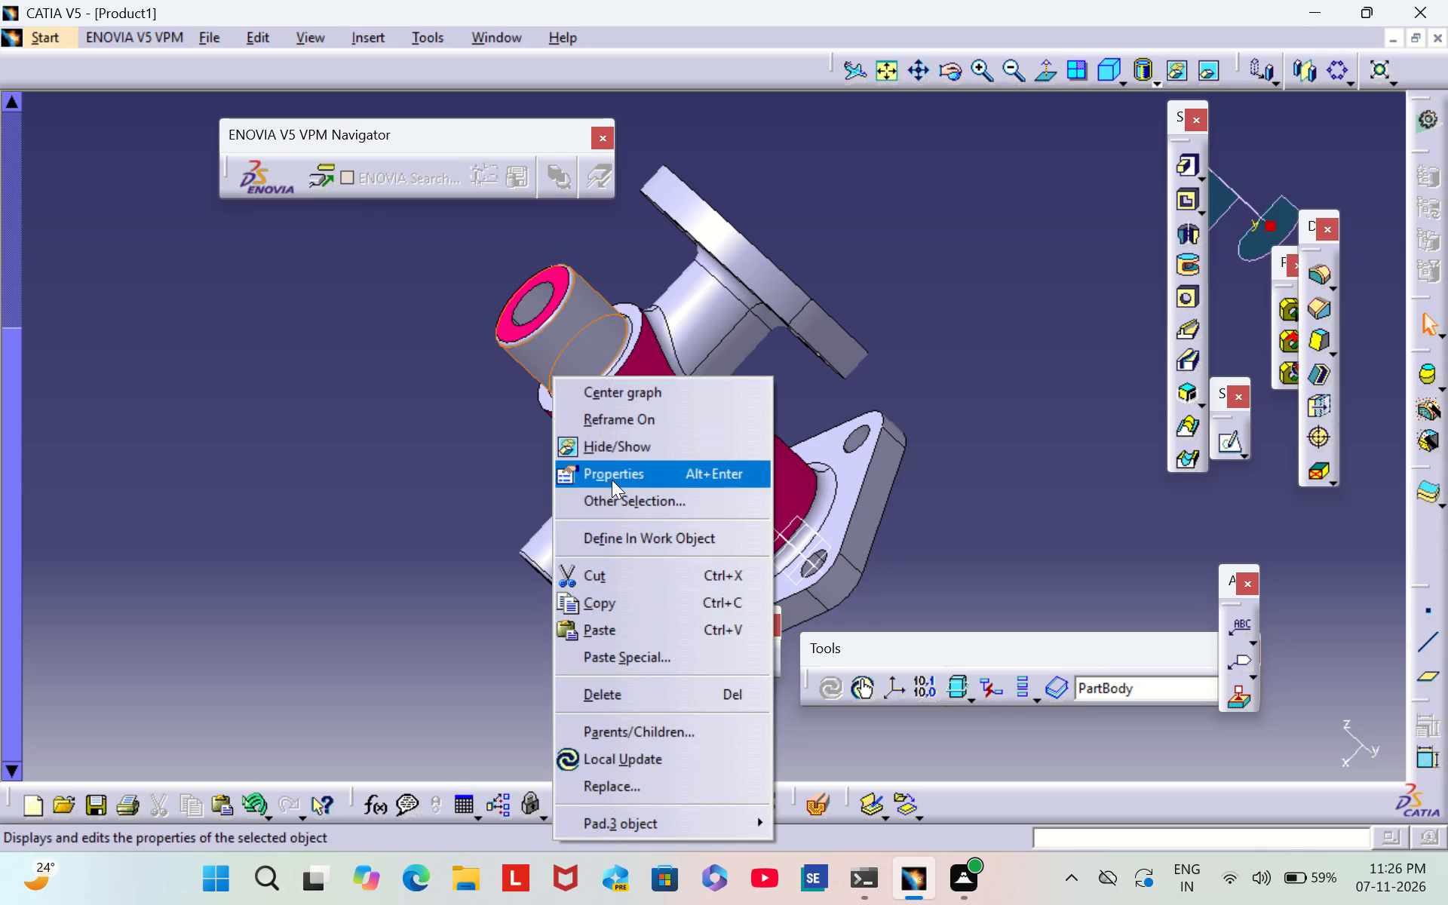
pyautogui.click(612, 480)
pyautogui.click(996, 257)
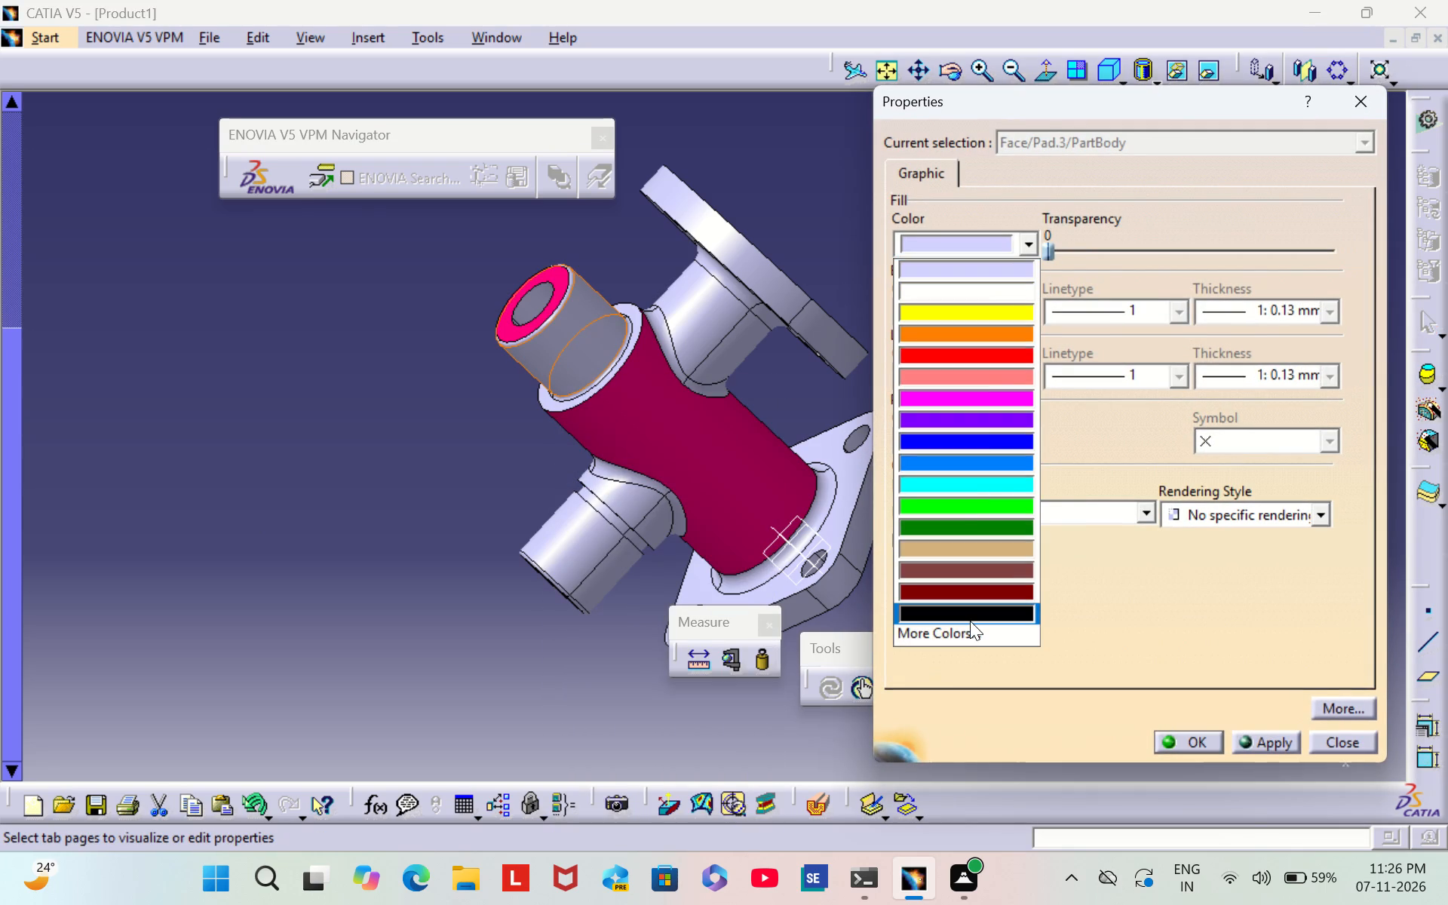
pyautogui.click(970, 637)
pyautogui.click(1324, 592)
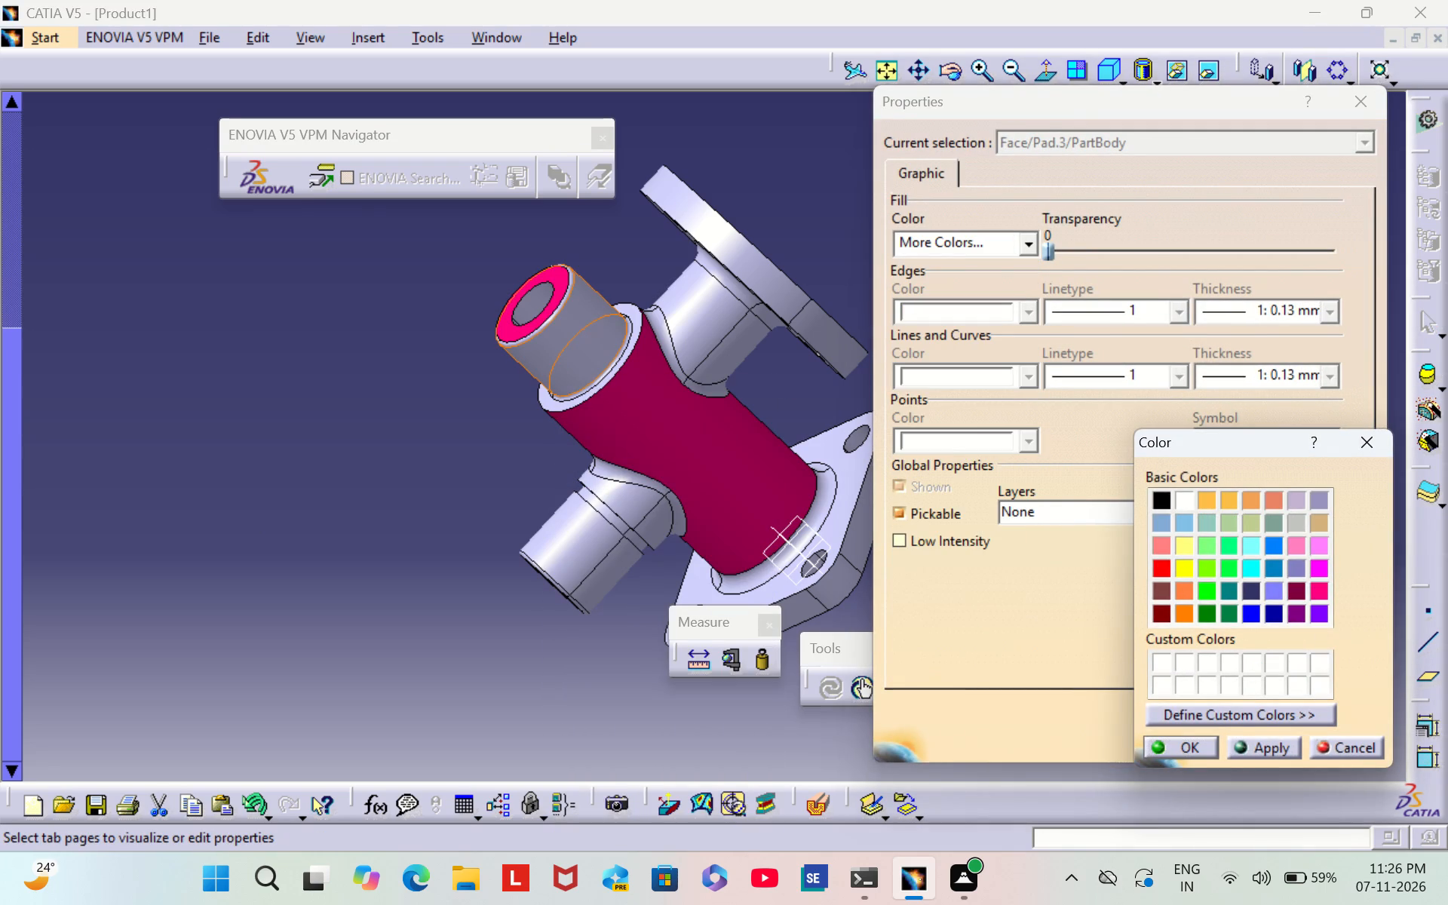
pyautogui.click(1209, 745)
pyautogui.click(1205, 735)
pyautogui.click(410, 522)
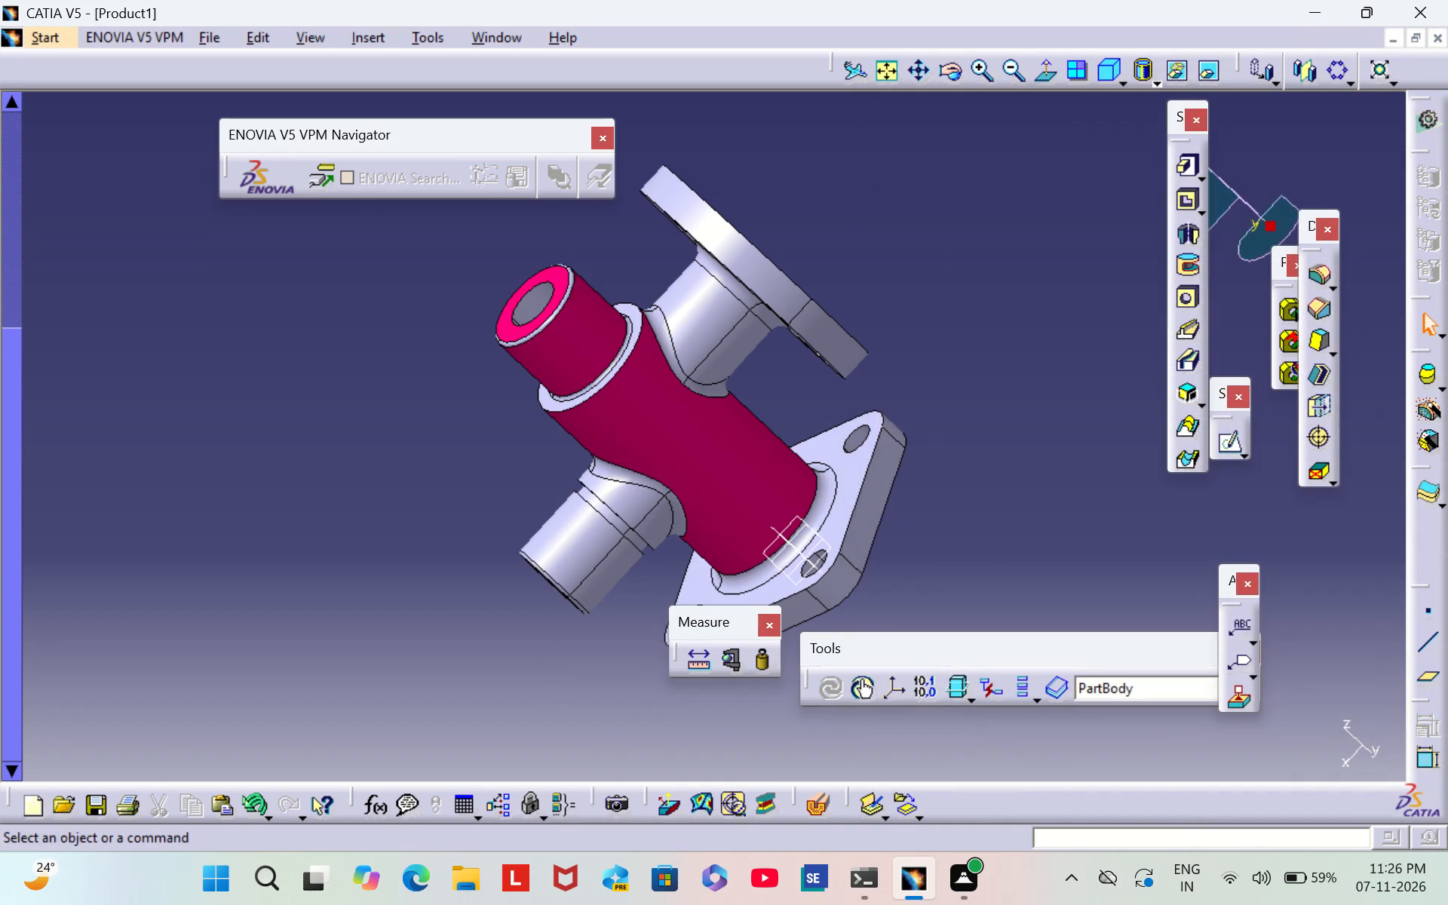
# Colour the outer cylindrical face of the side cylinder between the column and the bolt-hole flange hot pink.
pyautogui.moveTo(410, 519); pyautogui.dragTo(936, 360, button='middle')
pyautogui.scroll(-1, 410, 517)
pyautogui.moveTo(421, 521); pyautogui.dragTo(936, 360, button='right')
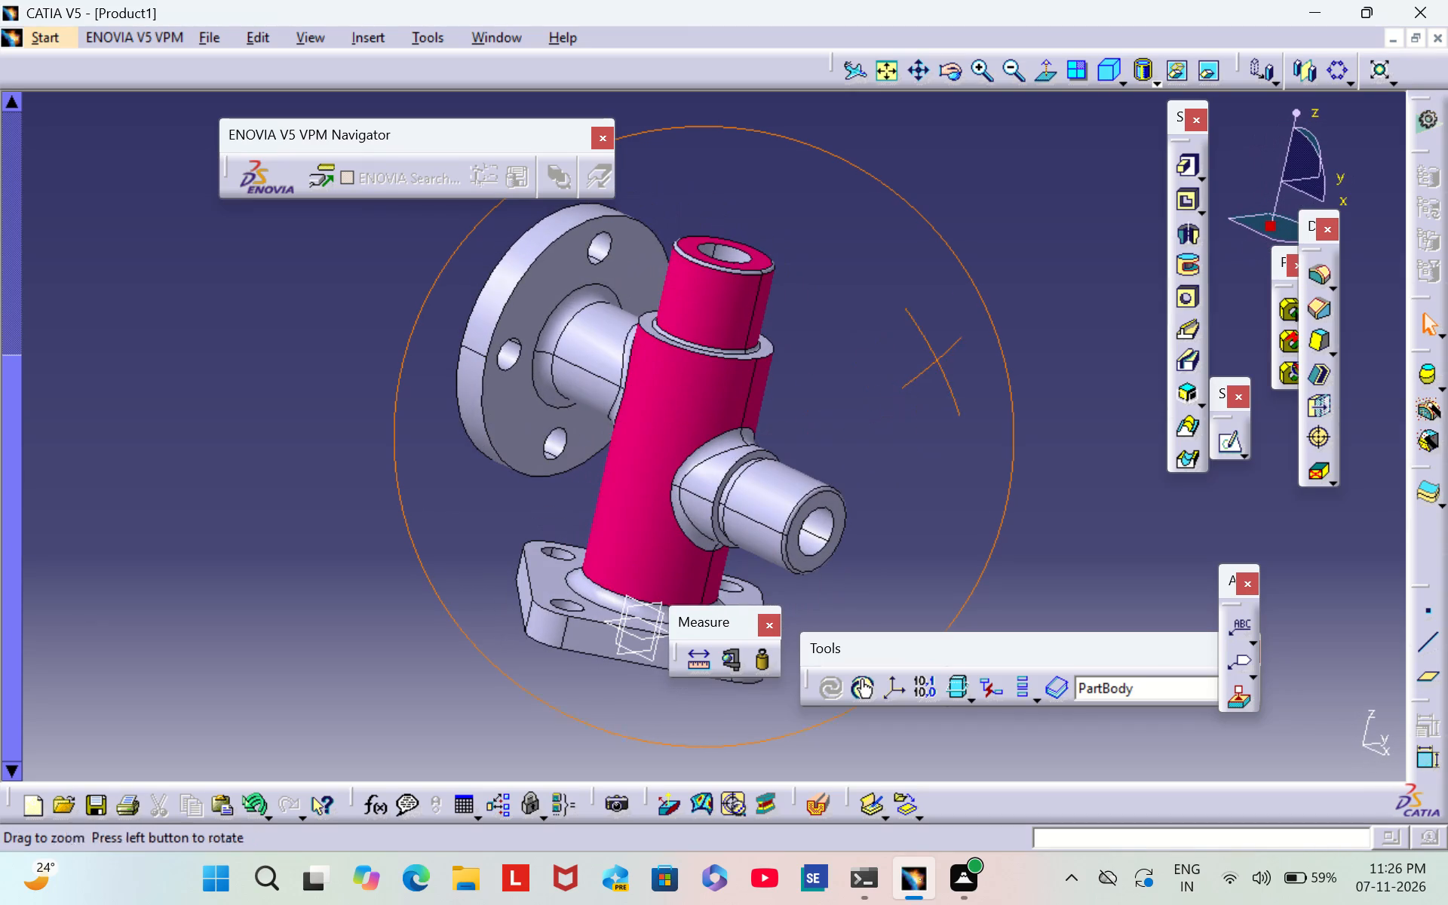
pyautogui.moveTo(936, 360); pyautogui.dragTo(937, 360, button='middle')
pyautogui.moveTo(829, 438); pyautogui.dragTo(949, 360, button='middle')
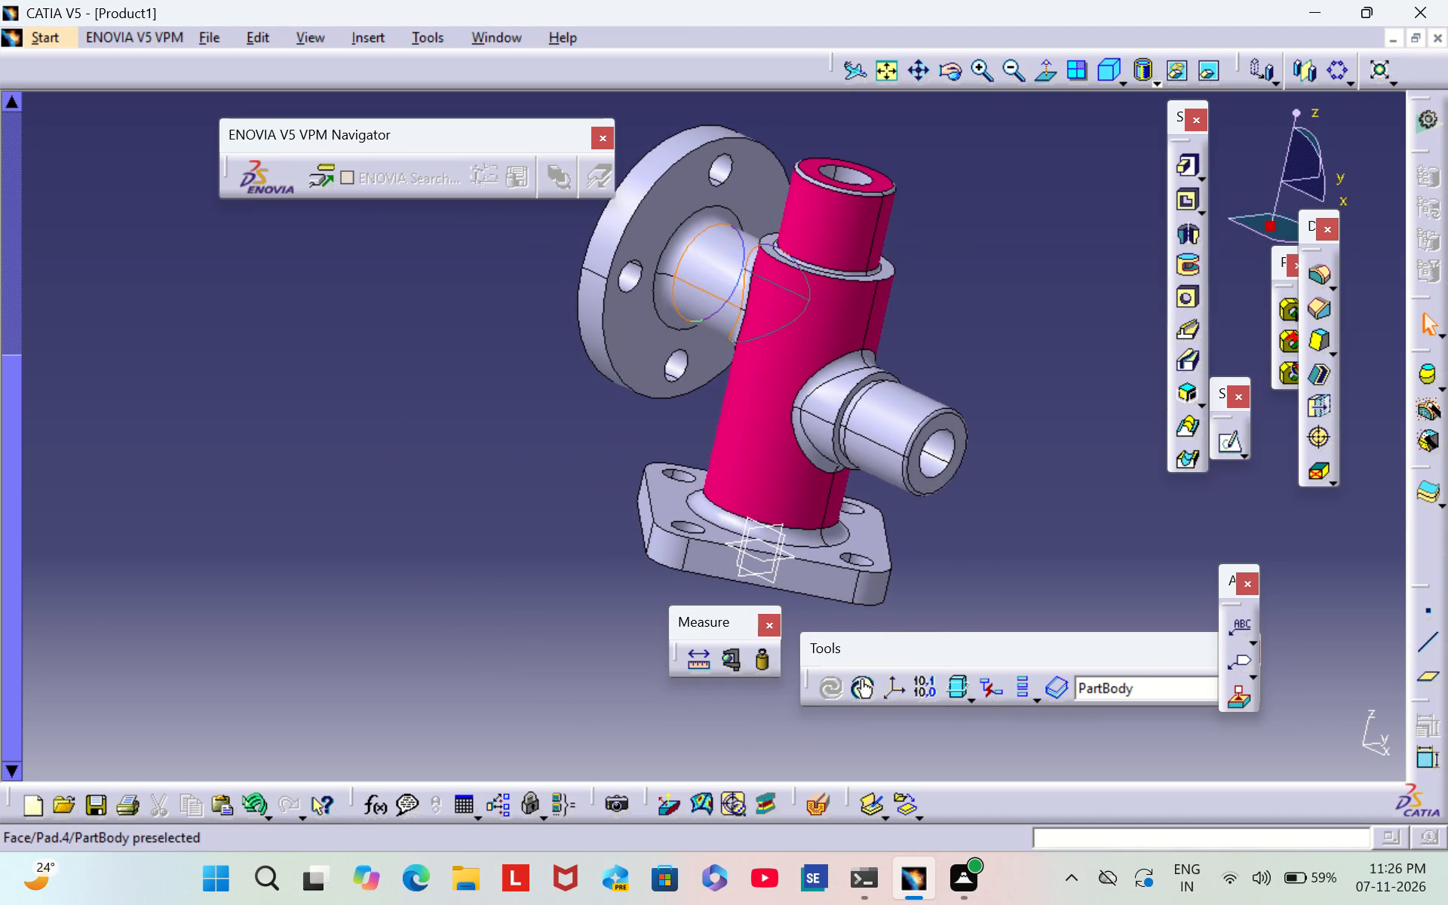
pyautogui.rightClick(729, 301)
pyautogui.click(829, 397)
pyautogui.click(1011, 252)
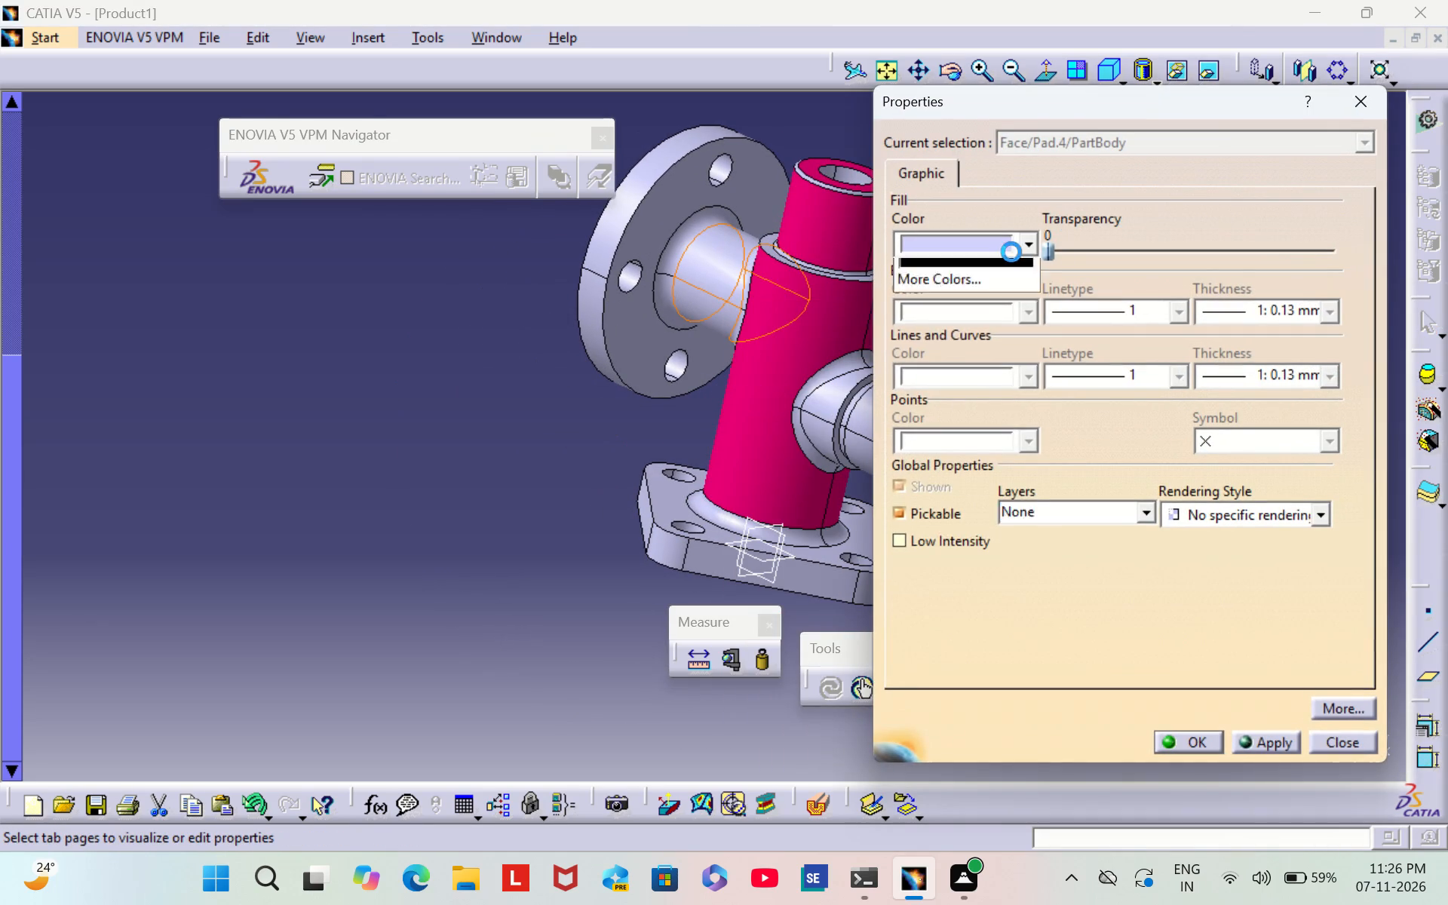
pyautogui.click(965, 631)
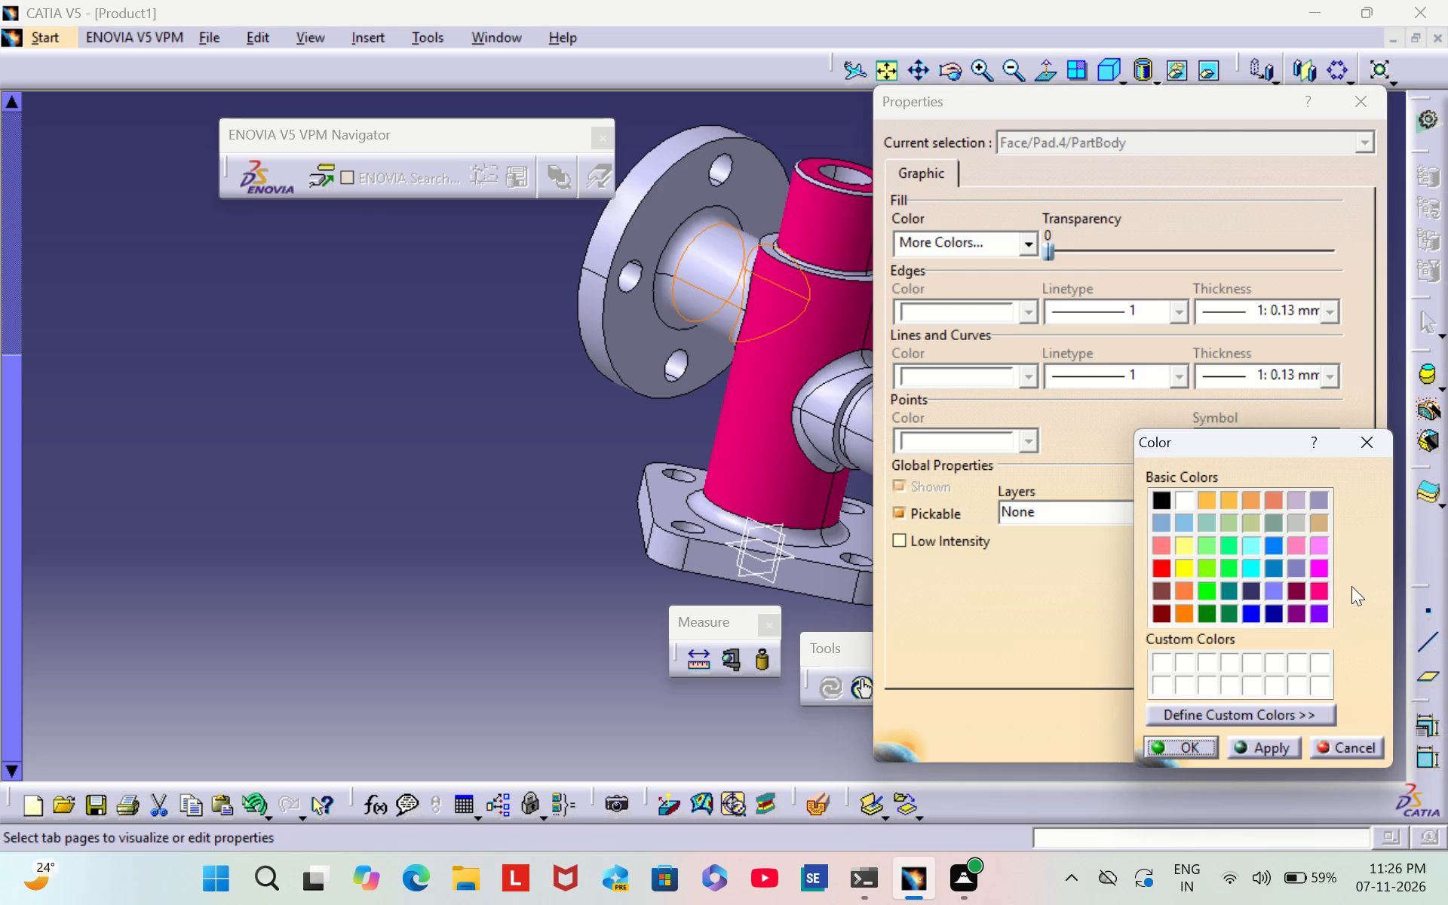
pyautogui.click(1324, 592)
pyautogui.click(1191, 740)
pyautogui.click(1192, 738)
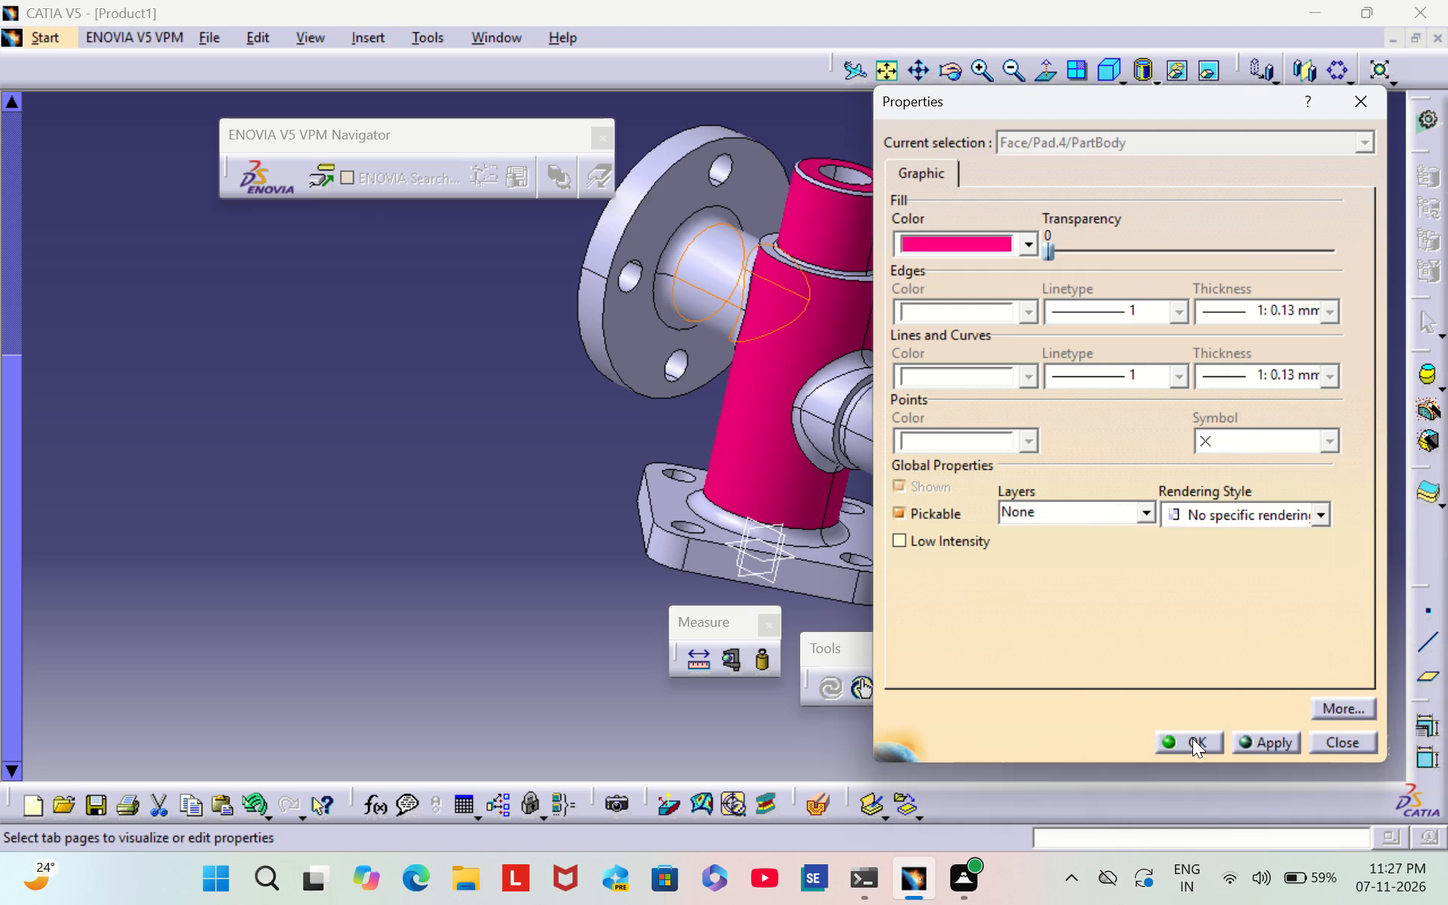
pyautogui.click(476, 486)
# Colour the flat face of the bolt-hole flange that faces the column hot pink.
pyautogui.scroll(-1, 581, 400)
pyautogui.moveTo(581, 400); pyautogui.dragTo(423, 424, button='middle')
pyautogui.moveTo(581, 398); pyautogui.dragTo(423, 424, button='right')
pyautogui.rightClick(606, 238)
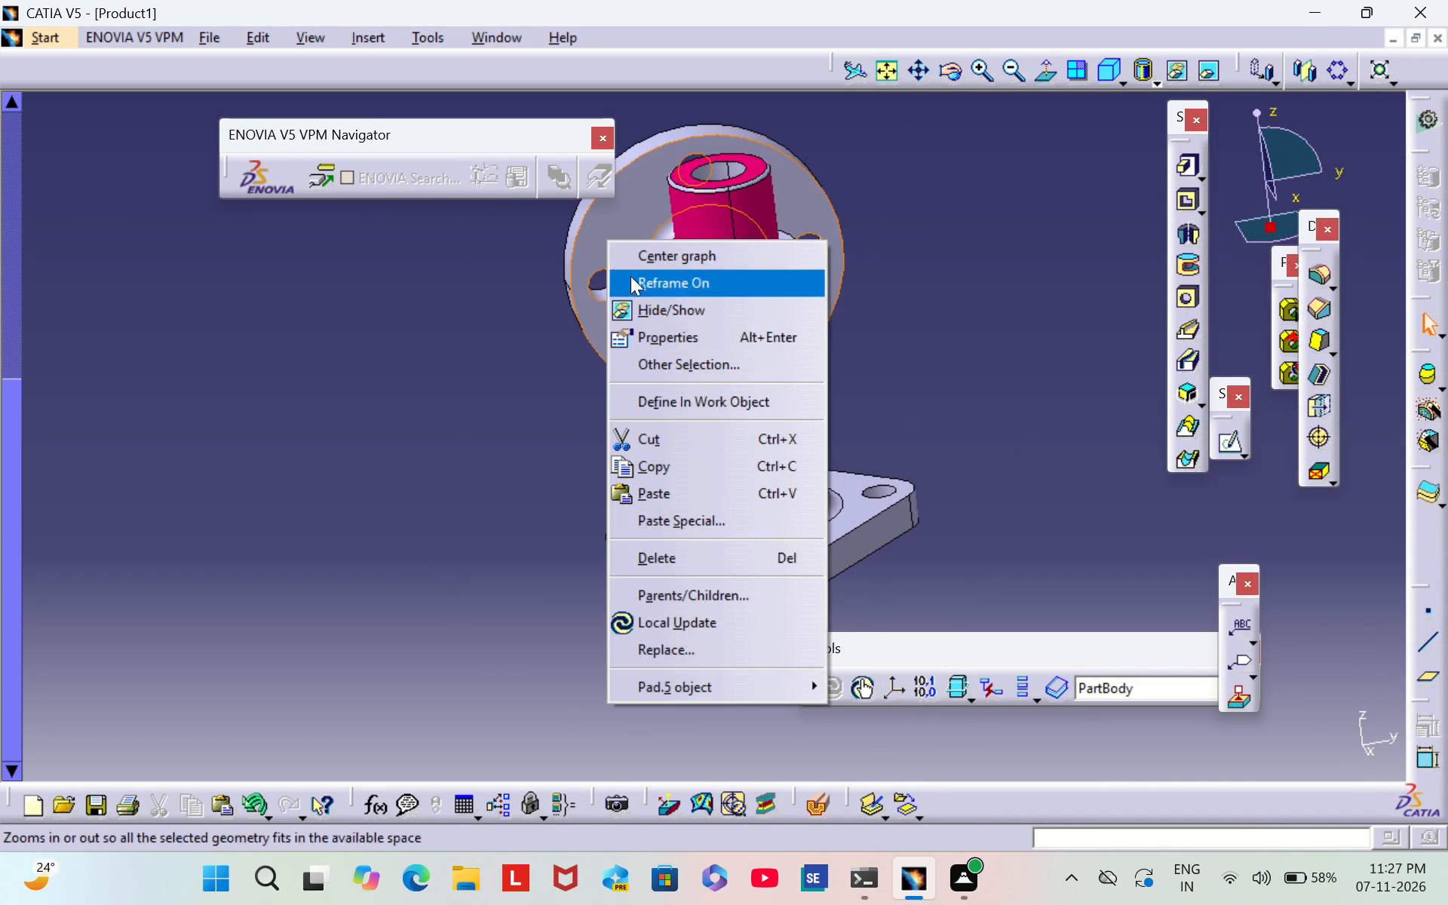
pyautogui.click(664, 330)
pyautogui.click(1028, 243)
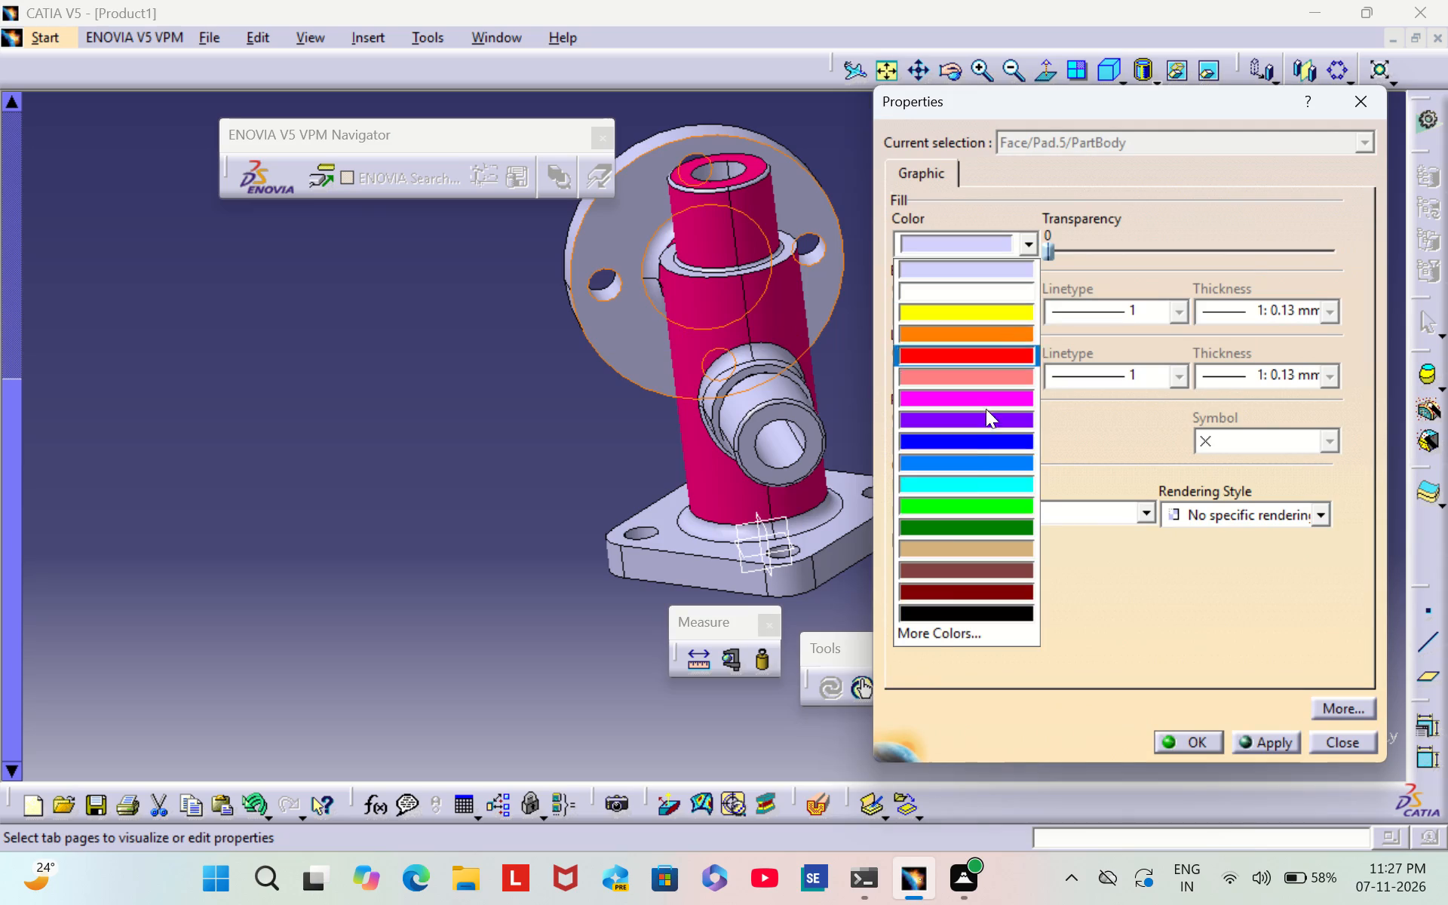
pyautogui.click(941, 637)
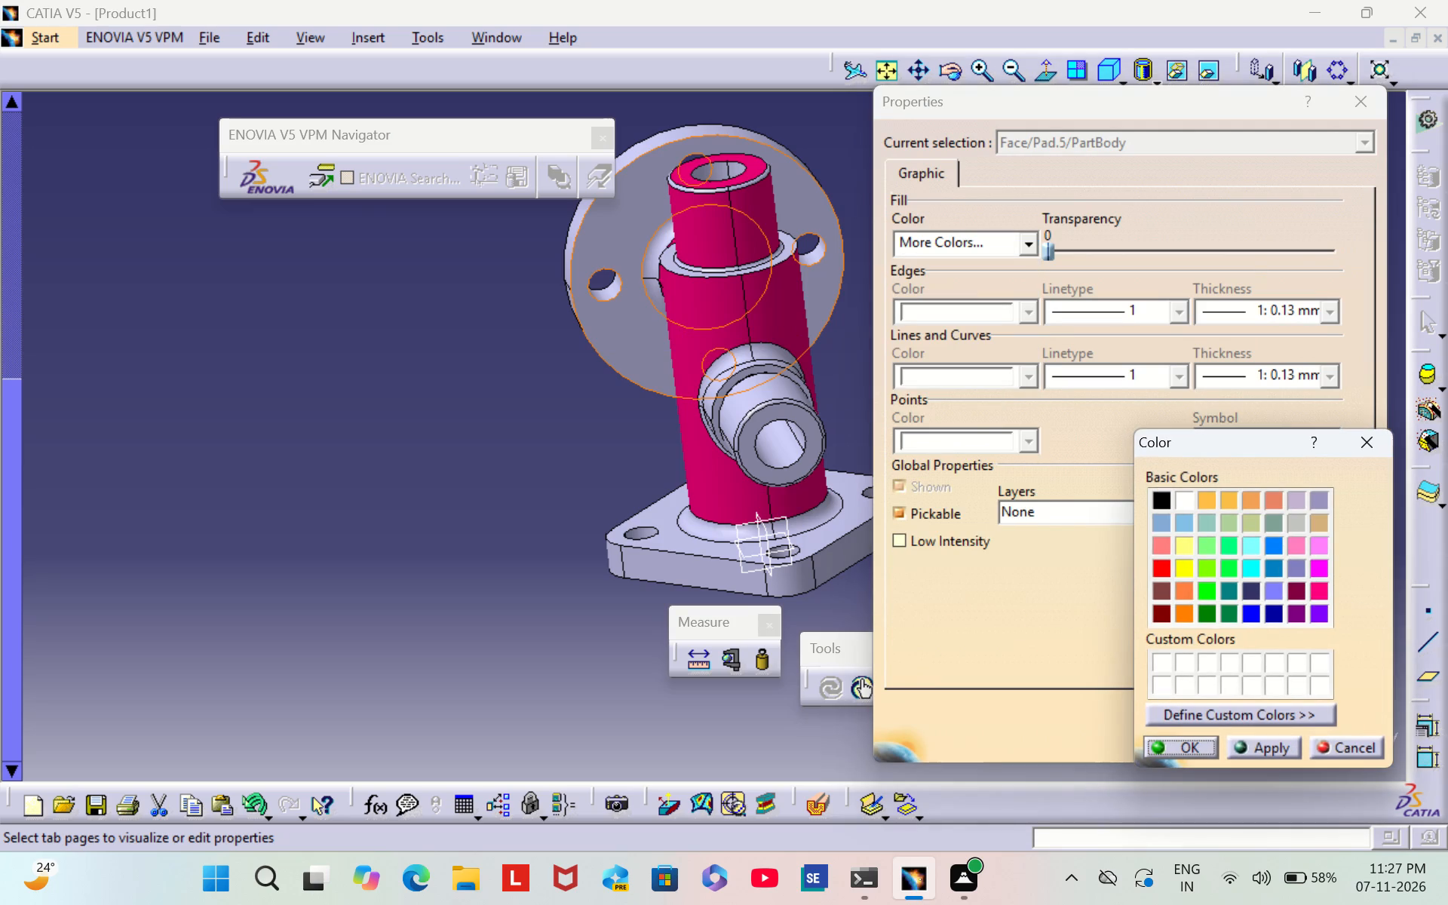
pyautogui.click(1326, 588)
pyautogui.click(1174, 751)
pyautogui.click(1187, 732)
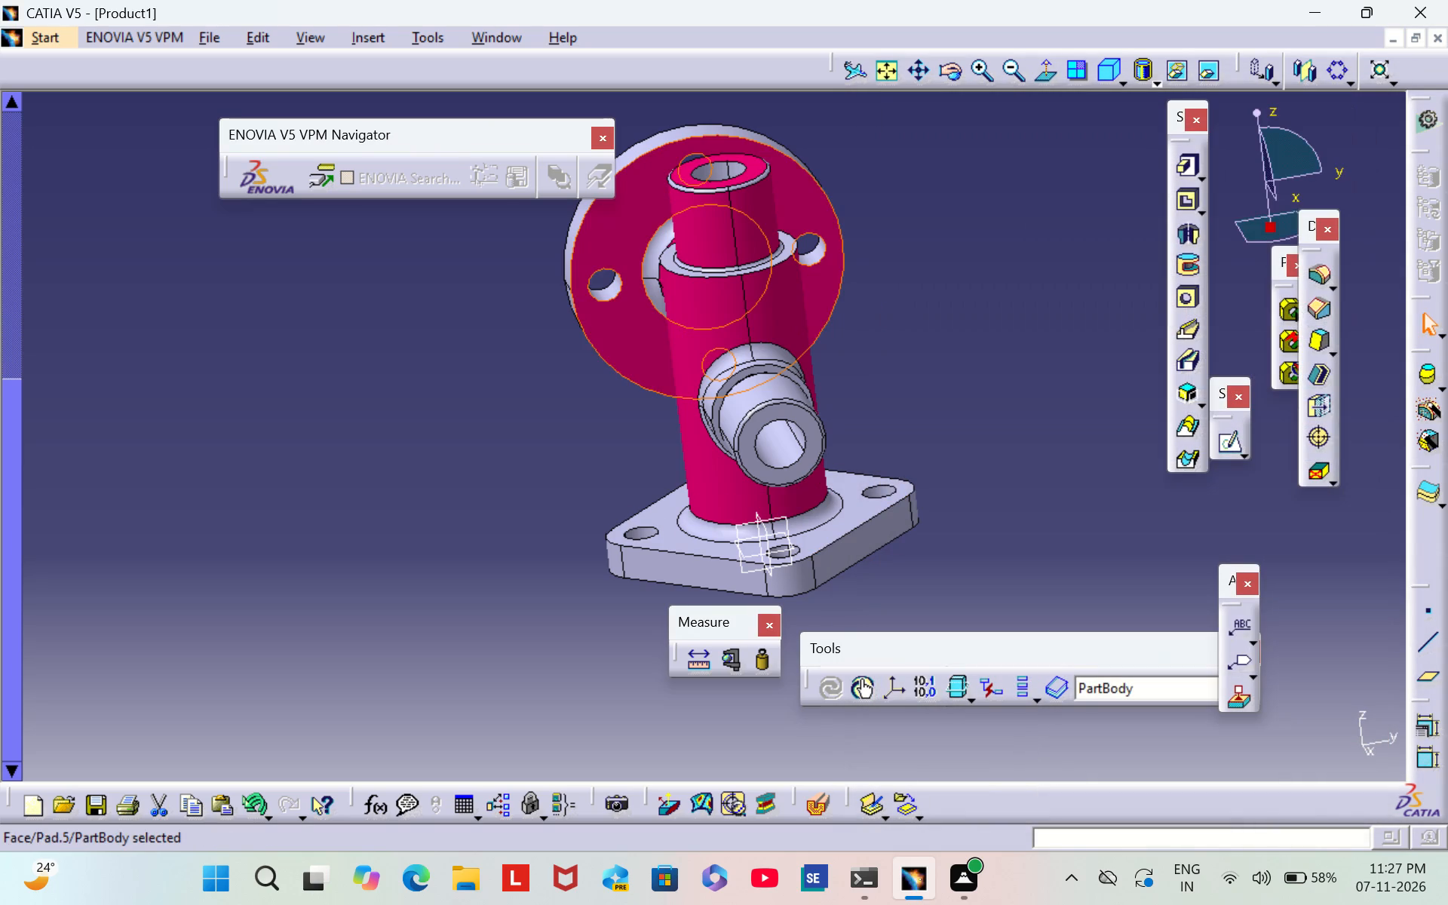
pyautogui.click(505, 449)
# Colour the outer flat face of the bolt-hole flange, around its central circular area, hot pink.
pyautogui.moveTo(489, 446); pyautogui.dragTo(1146, 515, button='middle')
pyautogui.scroll(-1, 489, 446)
pyautogui.moveTo(492, 446); pyautogui.dragTo(1146, 515, button='right')
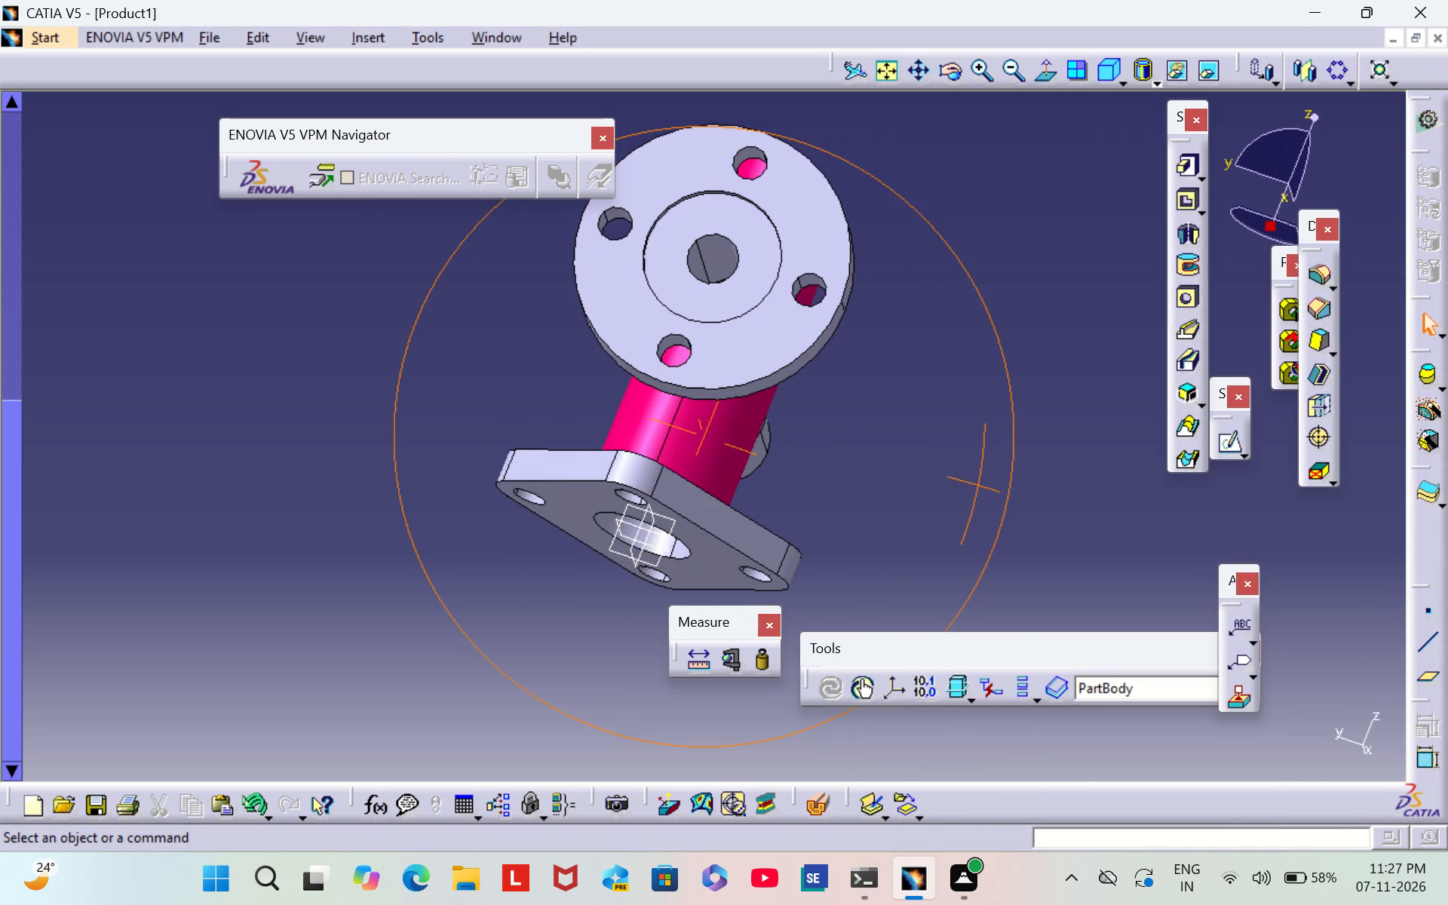
pyautogui.rightClick(800, 220)
pyautogui.click(879, 324)
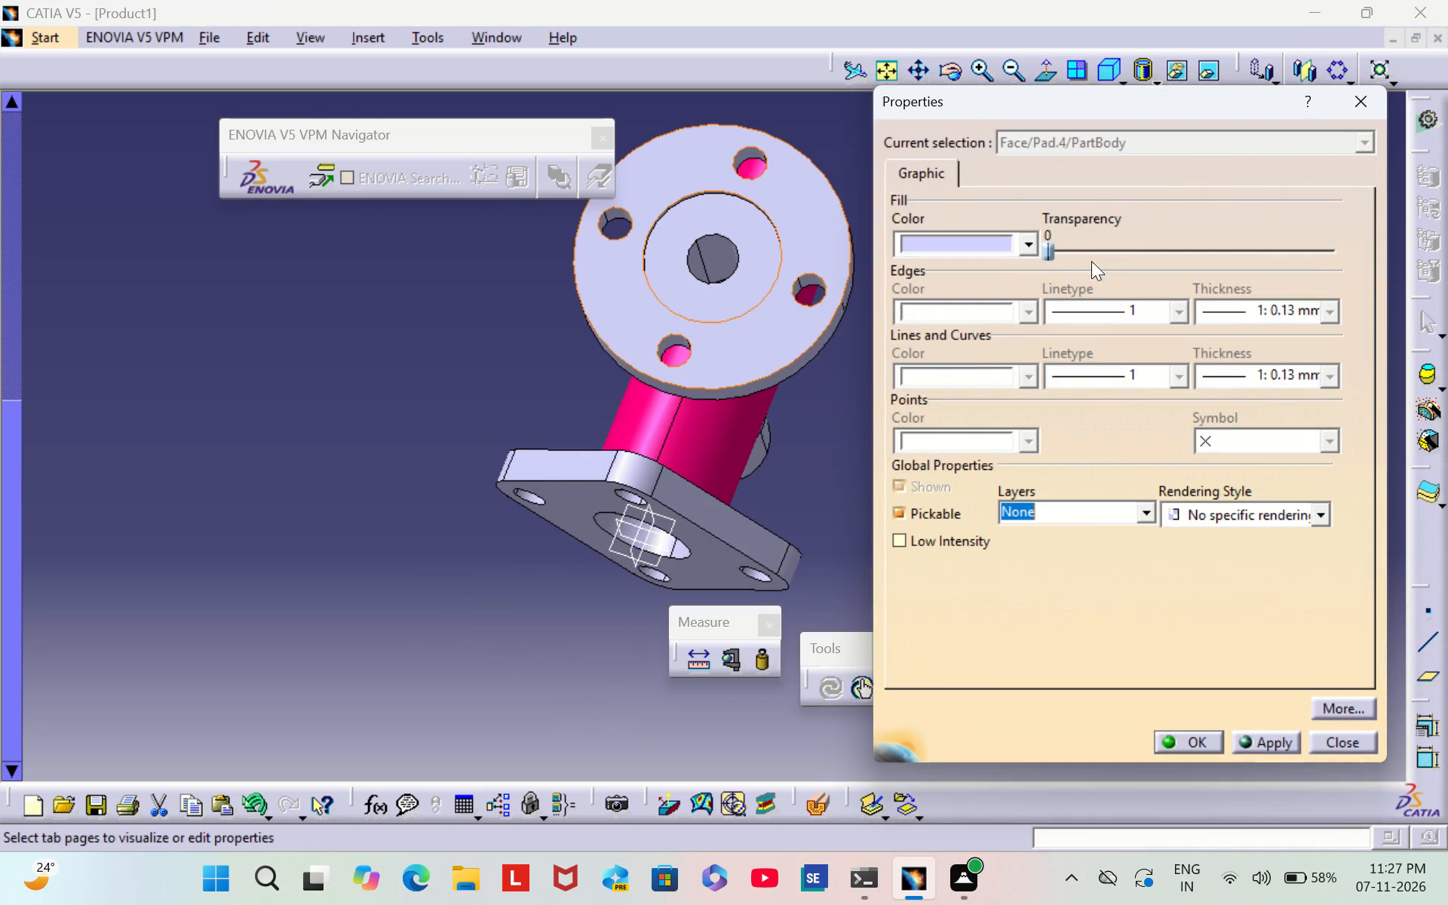
pyautogui.click(1019, 244)
pyautogui.click(970, 638)
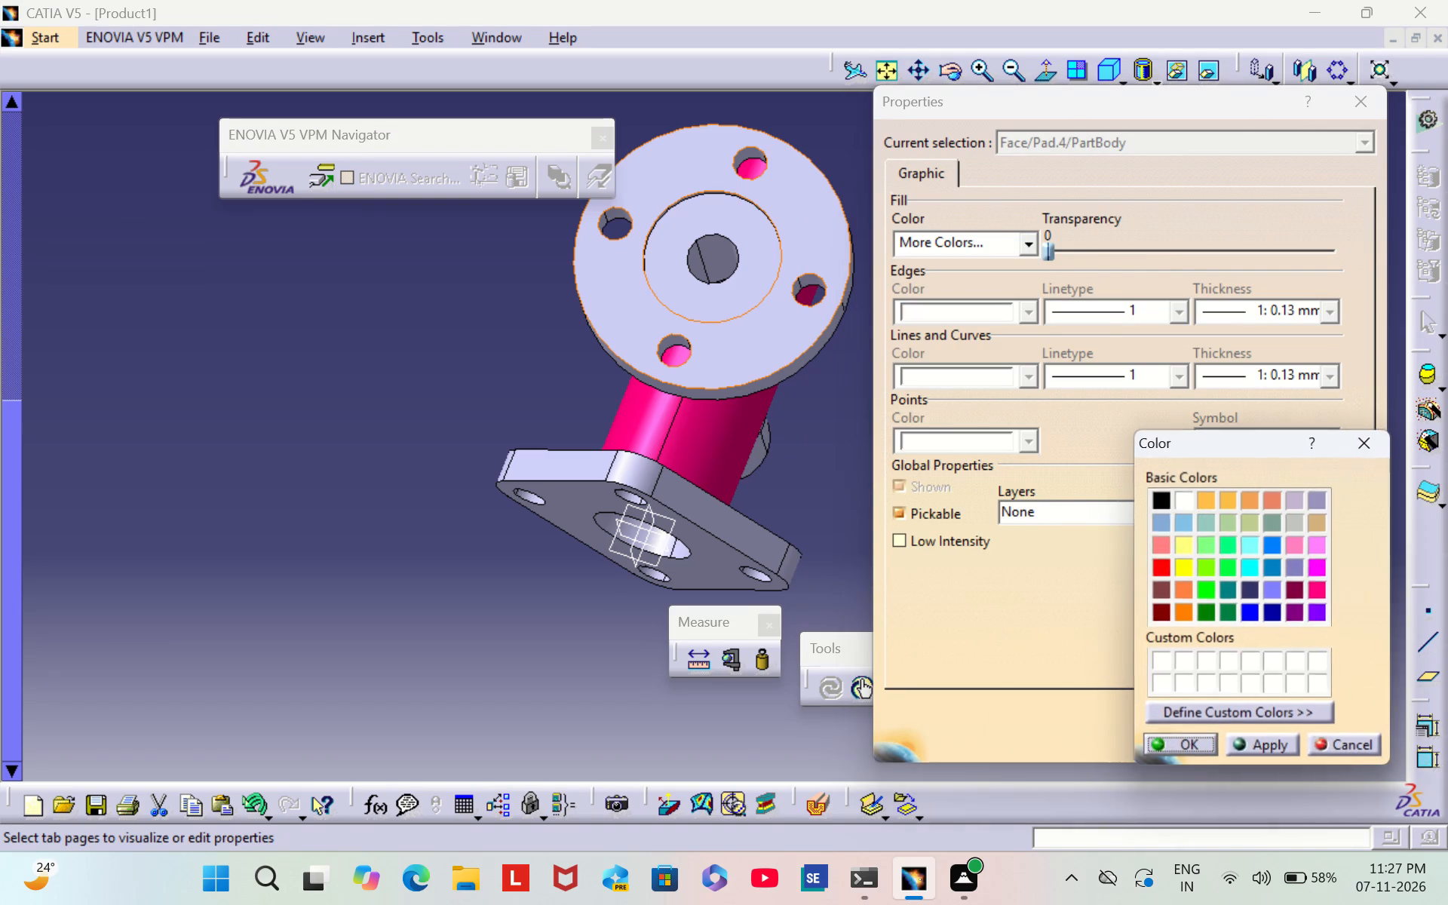
pyautogui.click(1324, 595)
pyautogui.click(1201, 734)
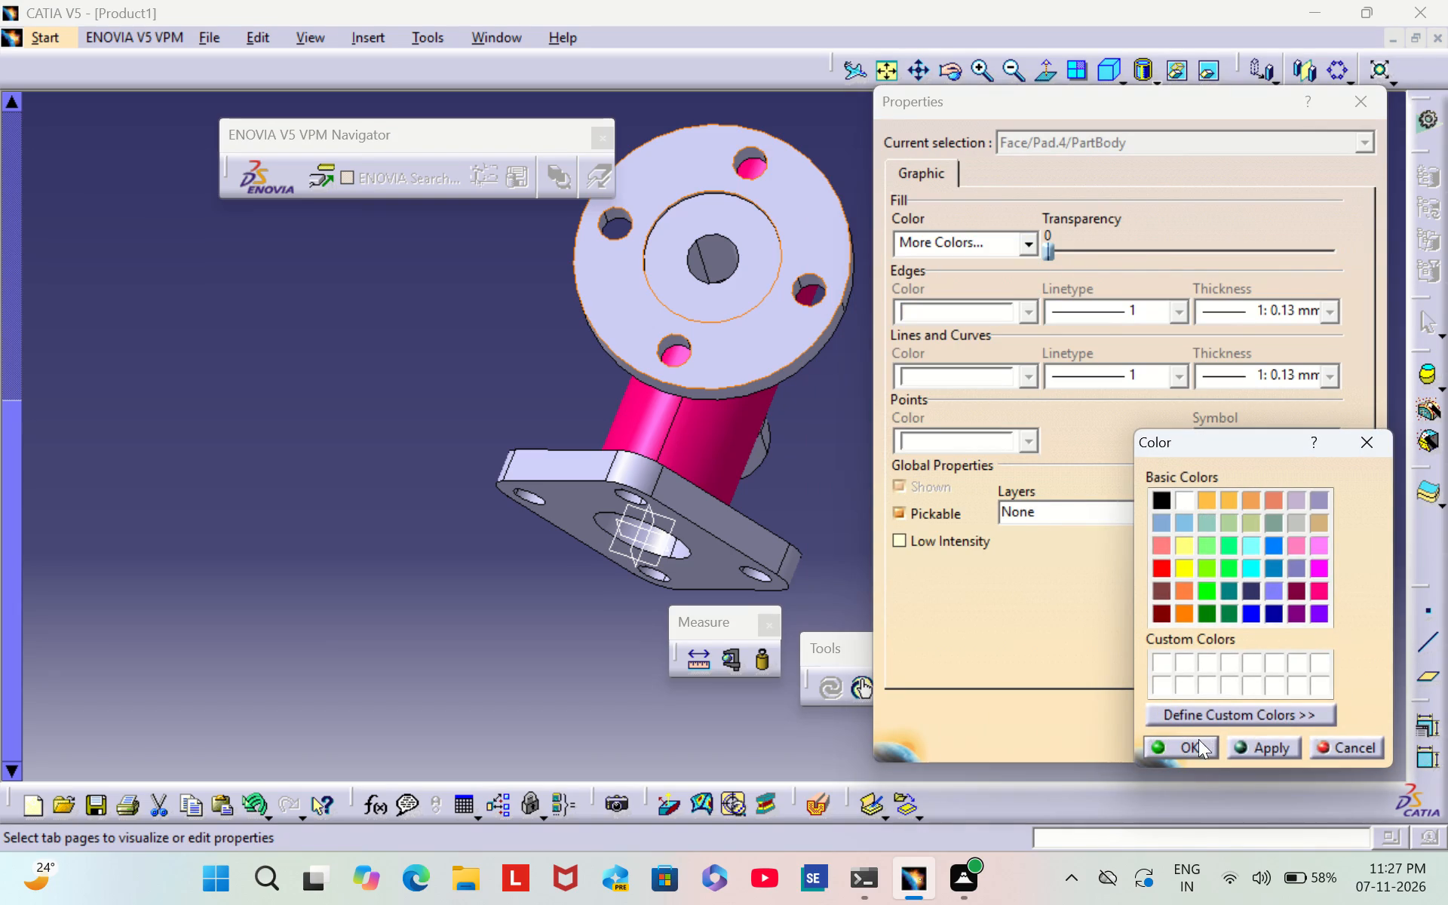
pyautogui.click(1190, 747)
pyautogui.click(1190, 747)
pyautogui.click(995, 450)
# Colour the cylindrical rim face of the bolt-hole flange hot pink.
pyautogui.moveTo(997, 448); pyautogui.dragTo(997, 447, button='middle')
pyautogui.moveTo(997, 448); pyautogui.dragTo(997, 447, button='right')
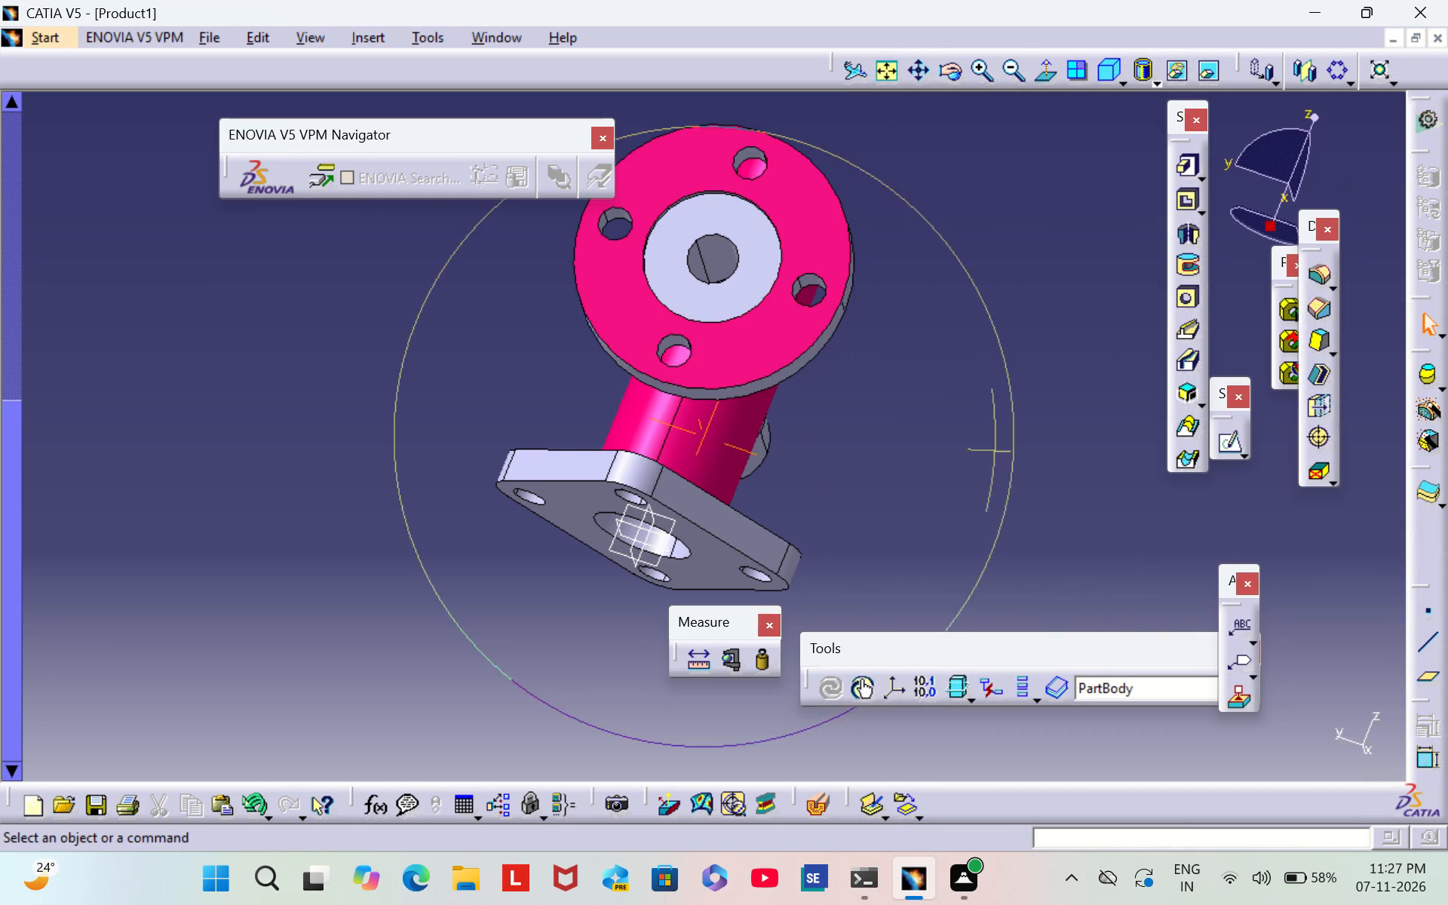
pyautogui.moveTo(997, 447); pyautogui.dragTo(593, 385, button='right')
pyautogui.moveTo(997, 447); pyautogui.dragTo(593, 385, button='middle')
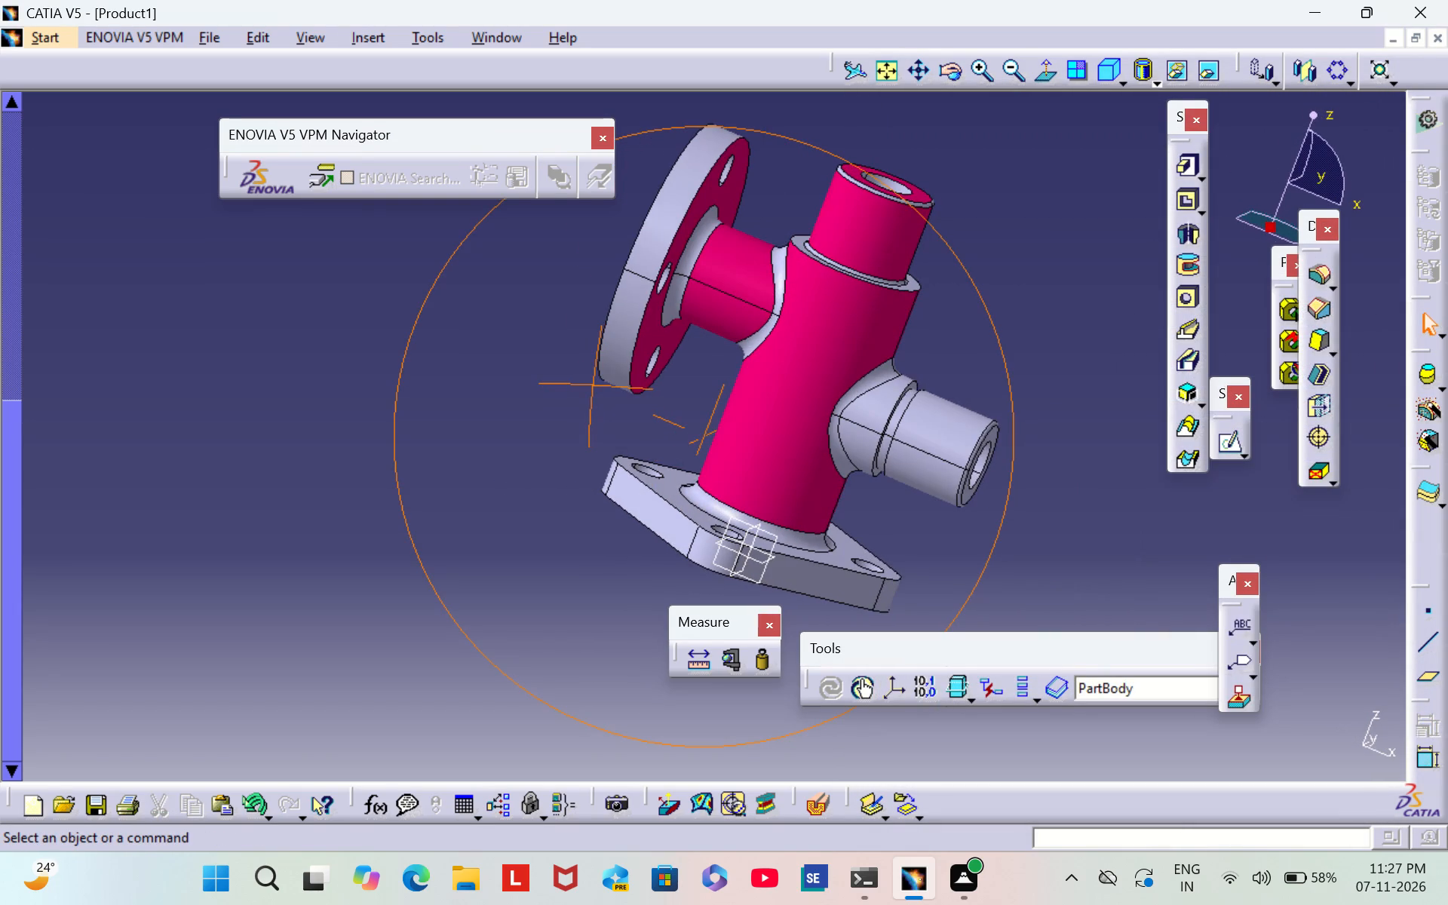
pyautogui.rightClick(678, 196)
pyautogui.click(757, 287)
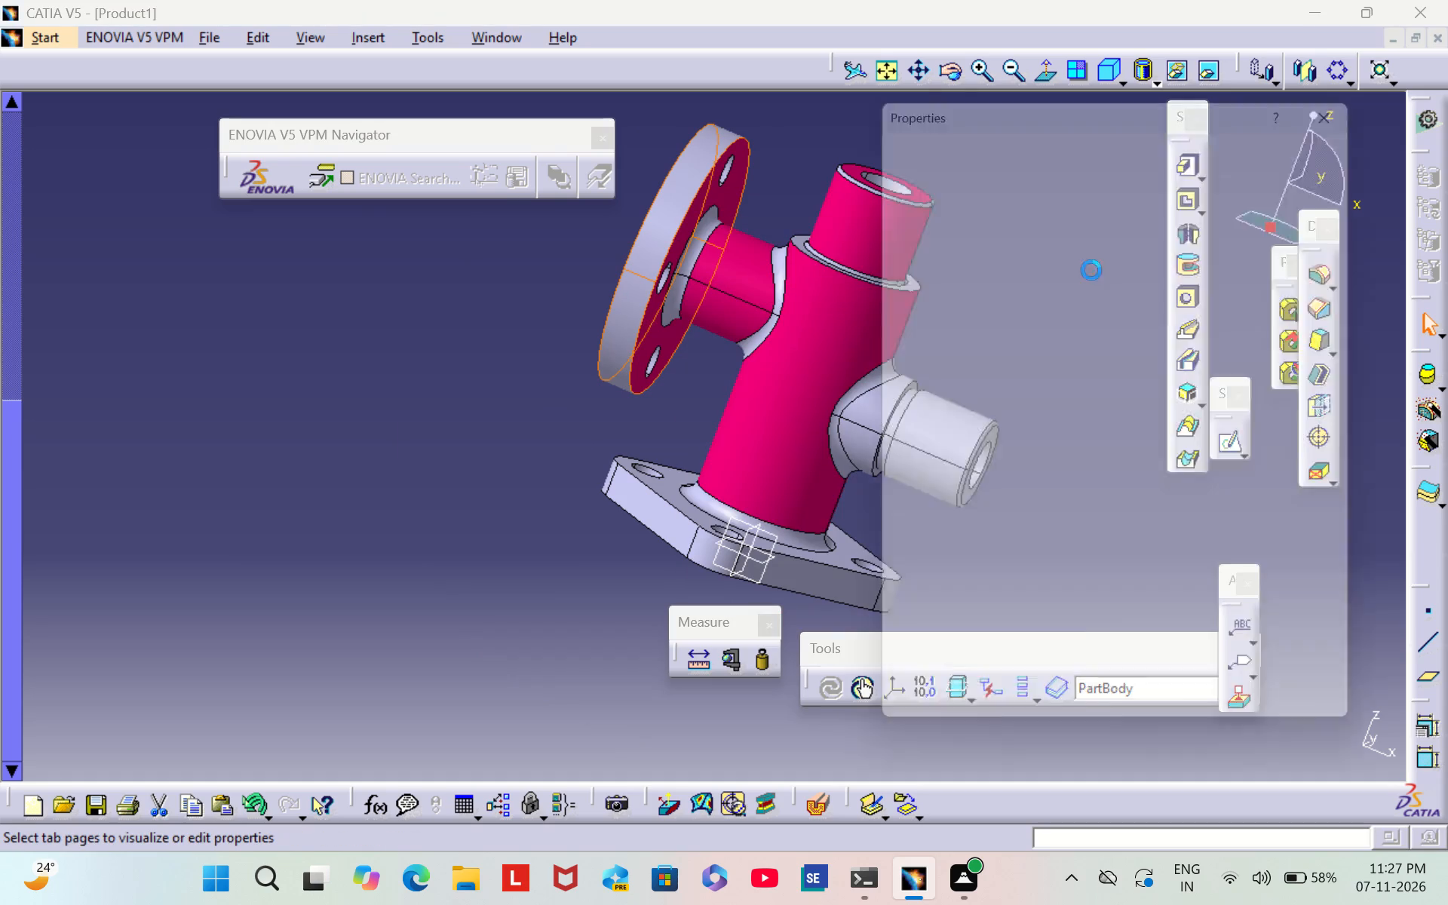
pyautogui.click(983, 226)
pyautogui.click(978, 242)
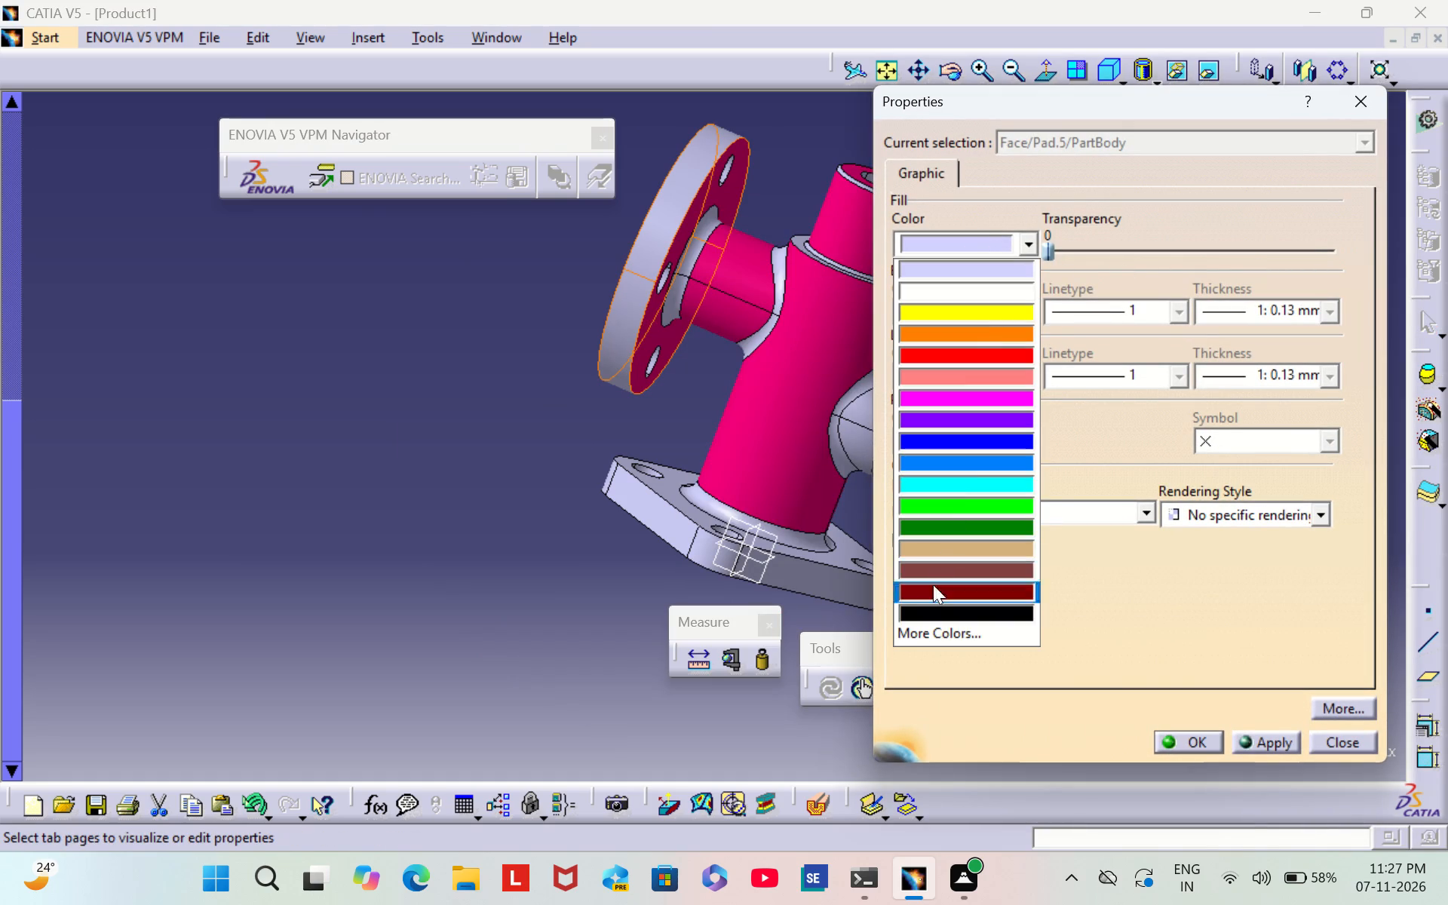
pyautogui.click(931, 625)
pyautogui.click(1320, 591)
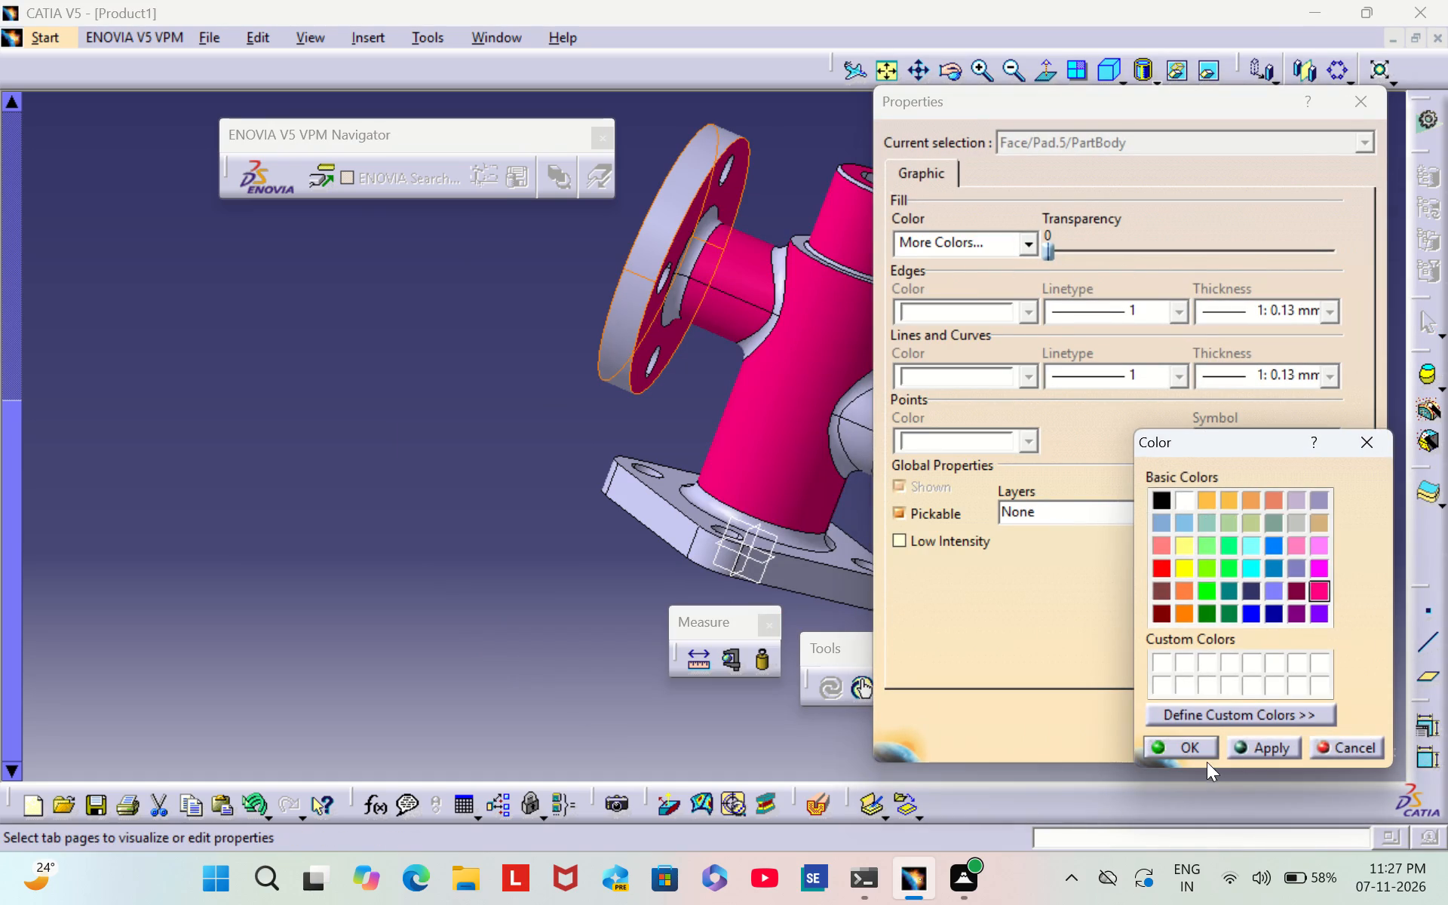
pyautogui.click(1194, 752)
pyautogui.click(1192, 745)
pyautogui.click(515, 390)
# Colour the central ring-shaped face around the bore on the outer side of the bolt-hole flange hot pink.
pyautogui.scroll(-1, 517, 377)
pyautogui.moveTo(517, 377); pyautogui.dragTo(972, 476, button='middle')
pyautogui.moveTo(517, 376); pyautogui.dragTo(972, 476, button='right')
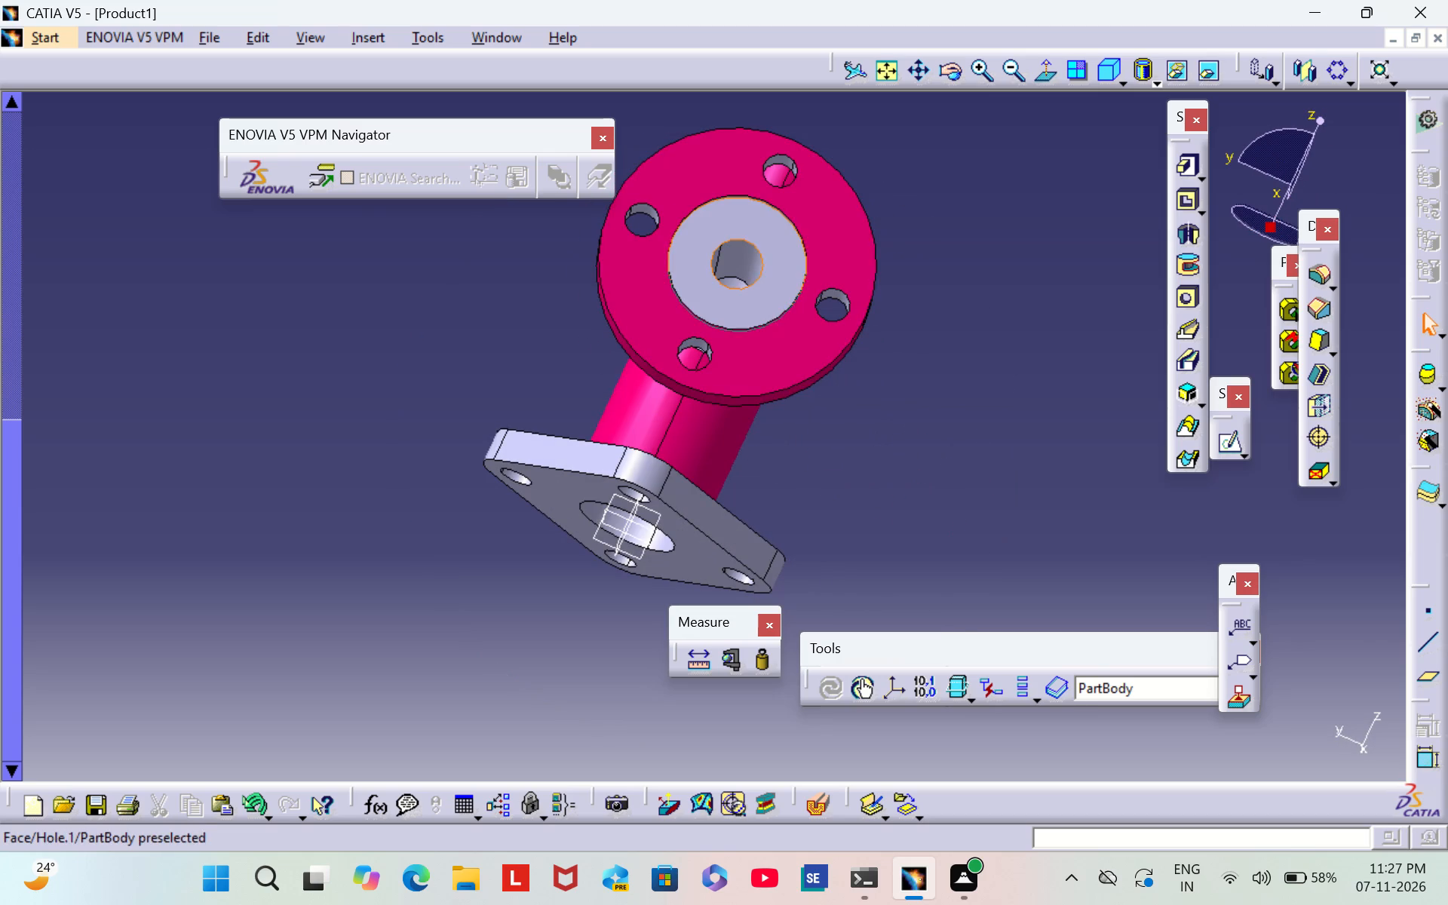
pyautogui.rightClick(744, 230)
pyautogui.click(924, 324)
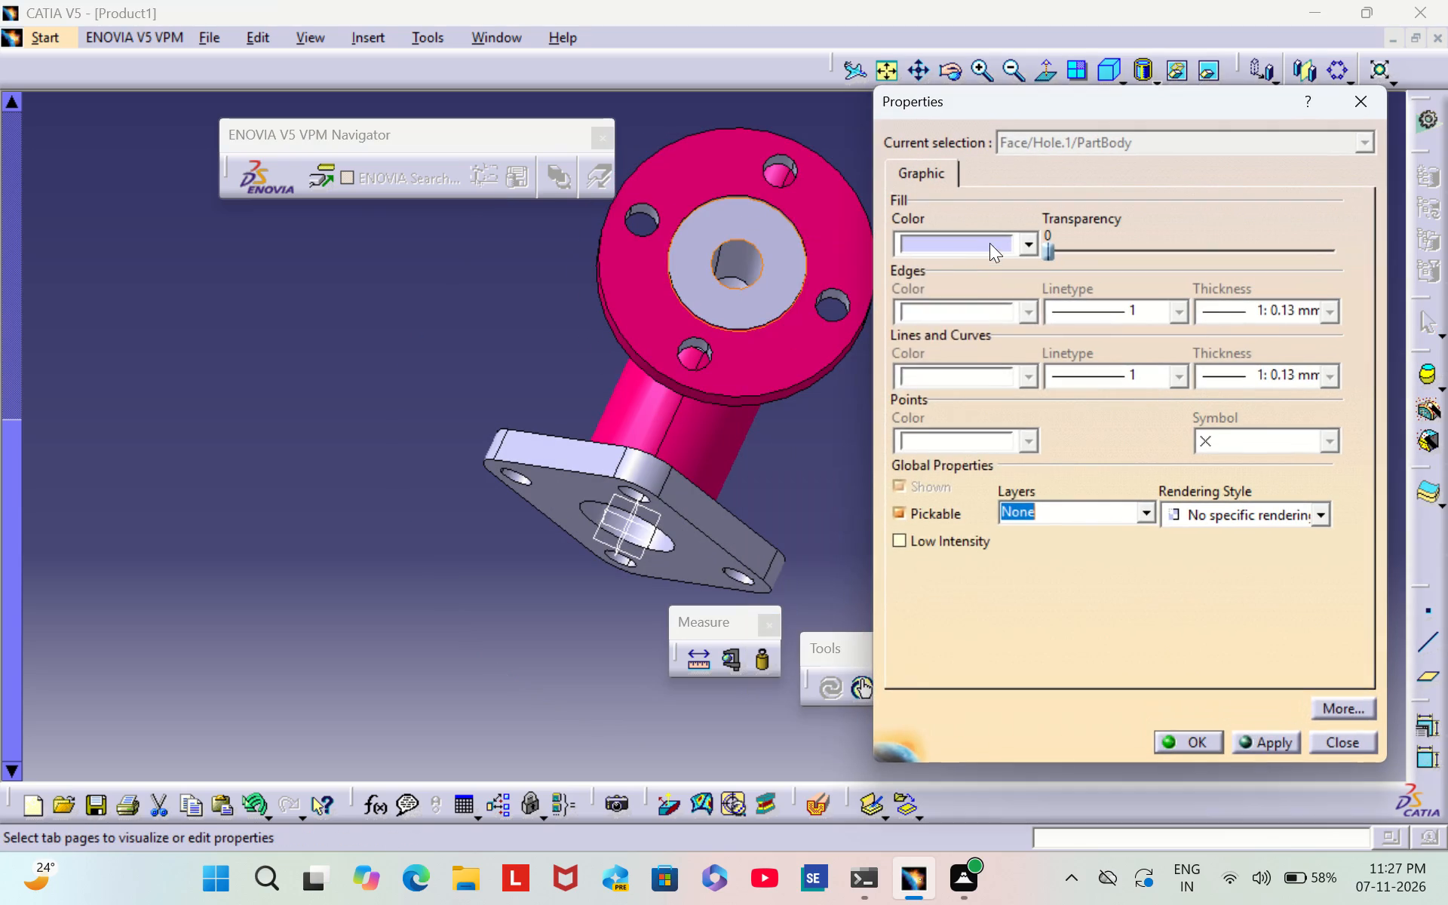
pyautogui.click(989, 243)
pyautogui.click(983, 628)
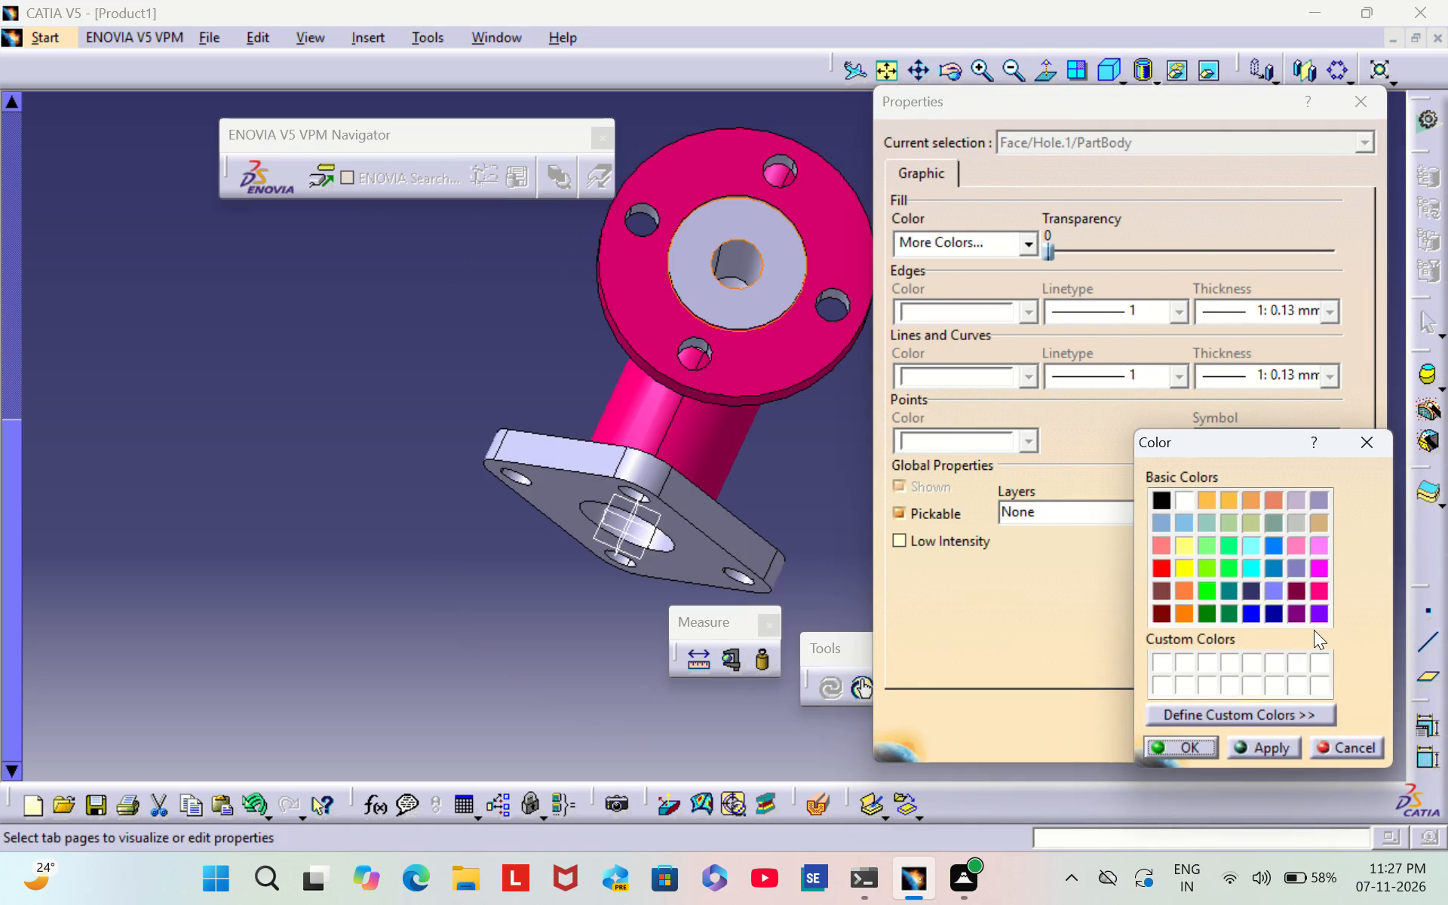
pyautogui.click(1321, 590)
pyautogui.click(1192, 738)
pyautogui.click(1191, 738)
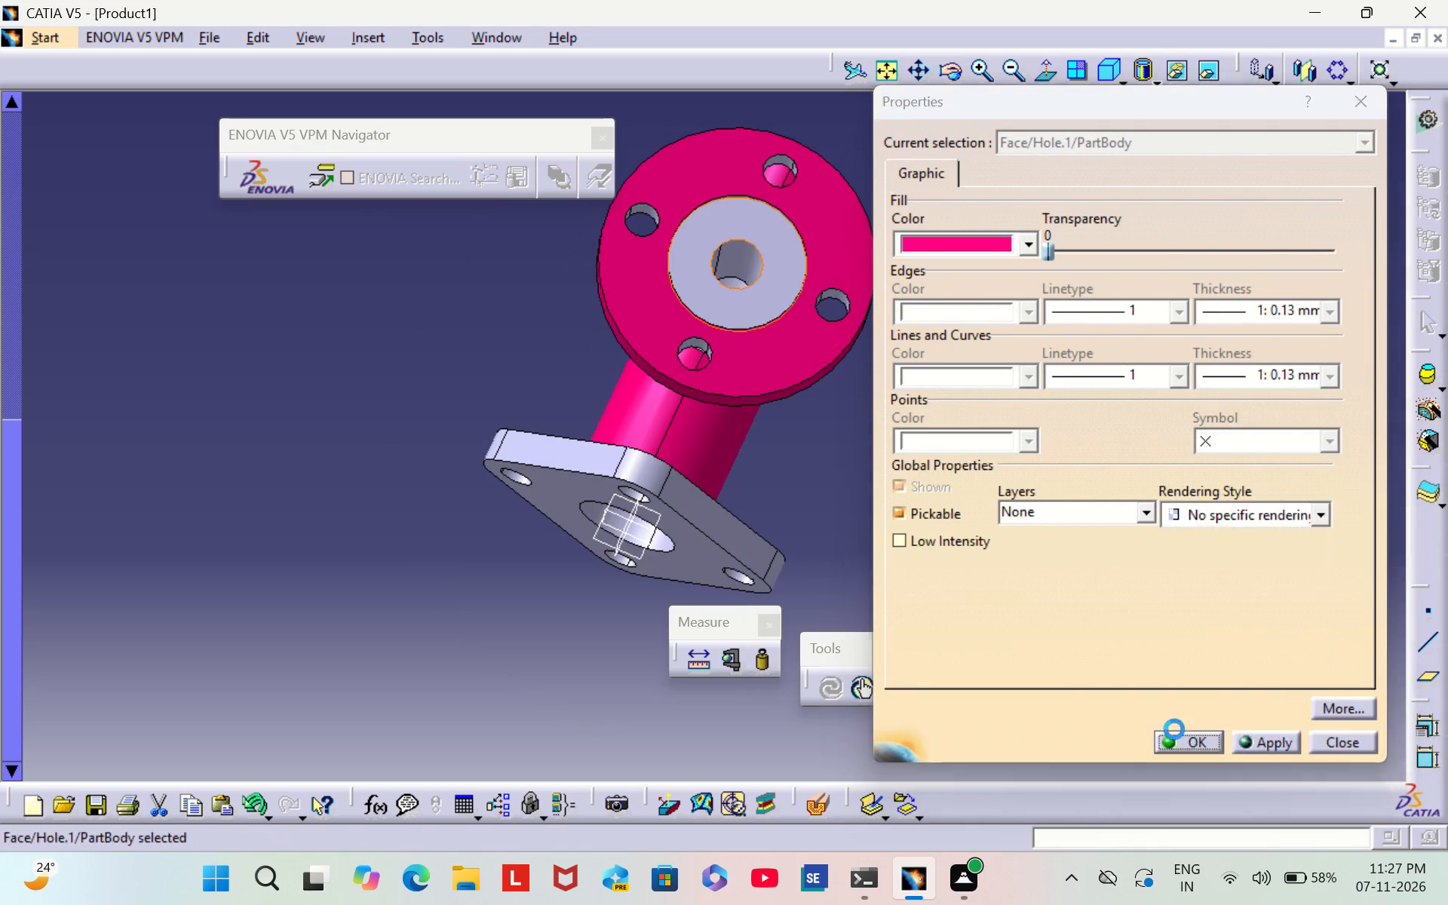
pyautogui.click(343, 298)
# Colour the outer cylindrical face of the side boss's narrower end section hot pink.
pyautogui.moveTo(343, 295); pyautogui.dragTo(953, 503, button='middle')
pyautogui.scroll(-1, 343, 295)
pyautogui.moveTo(344, 300); pyautogui.dragTo(953, 503, button='right')
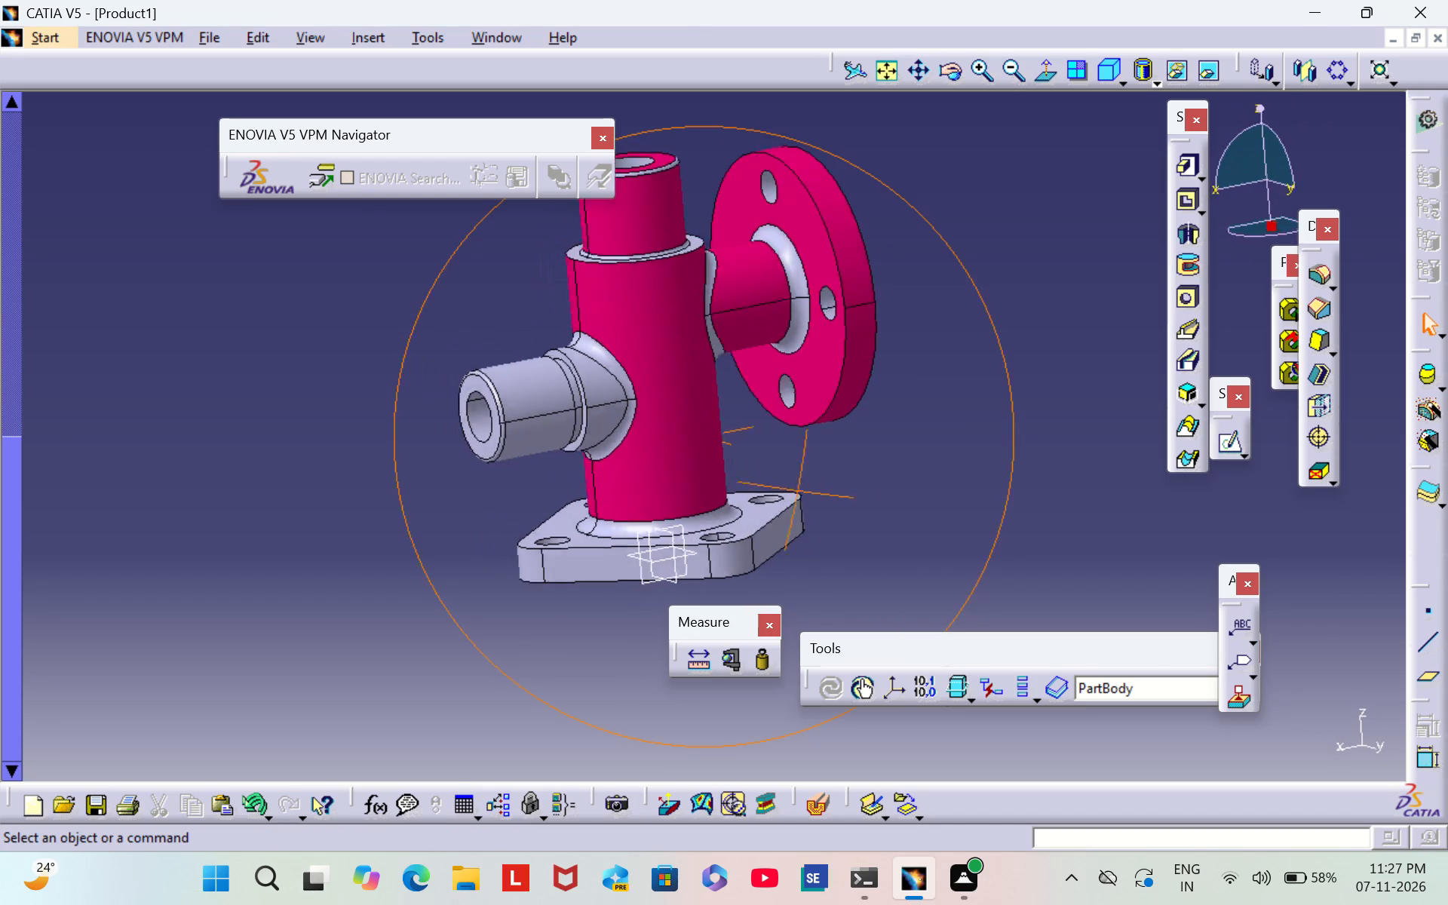
pyautogui.moveTo(953, 503); pyautogui.dragTo(954, 503, button='right')
pyautogui.moveTo(953, 503); pyautogui.dragTo(955, 503, button='middle')
pyautogui.moveTo(418, 479); pyautogui.dragTo(594, 471, button='middle')
pyautogui.scroll(-1, 418, 478)
pyautogui.scroll(1, 669, 433)
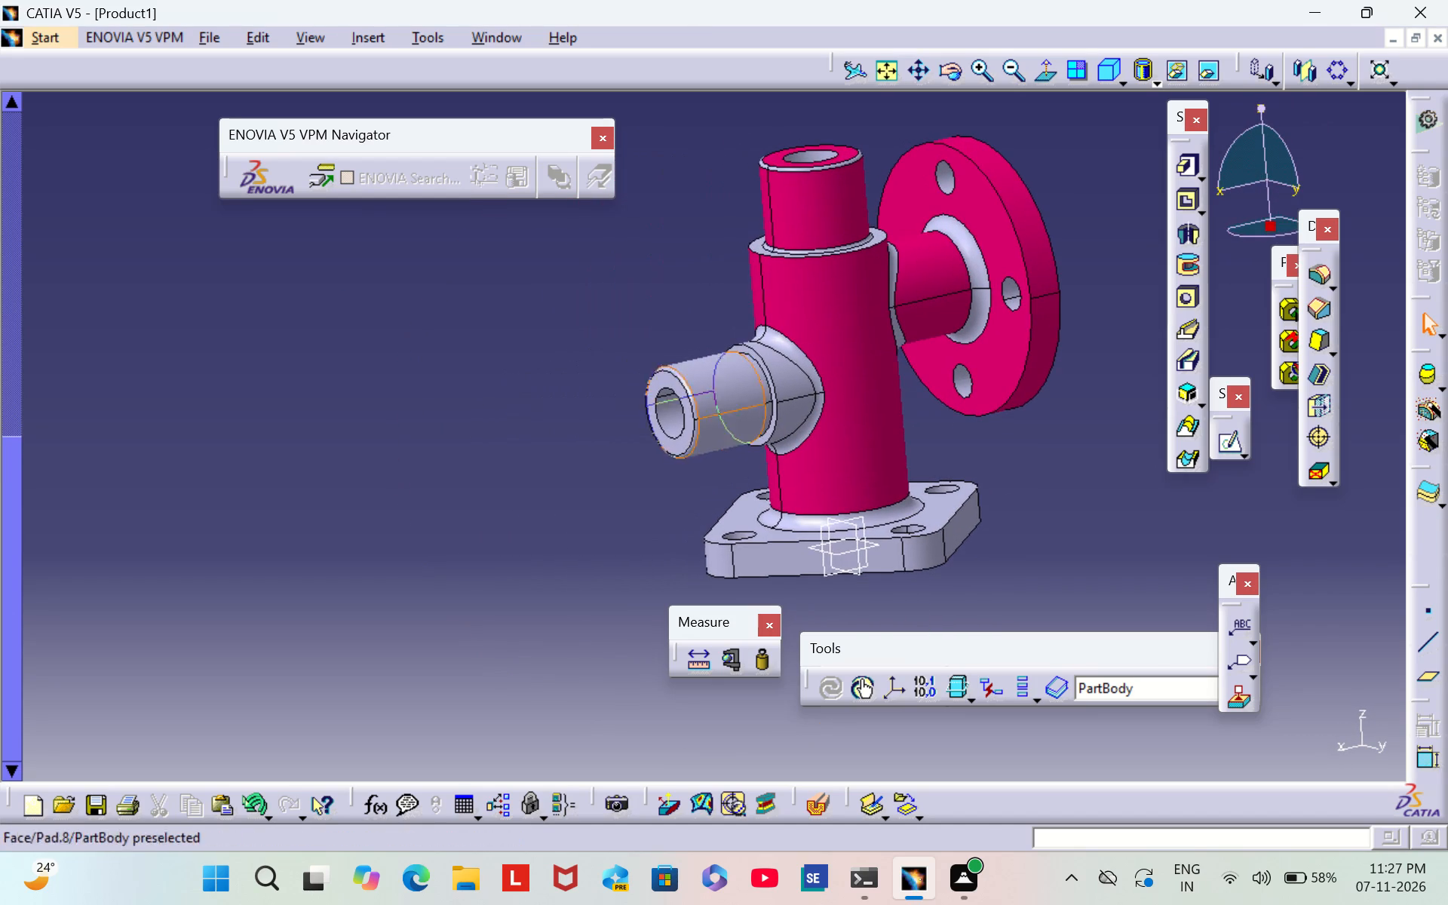
pyautogui.rightClick(739, 396)
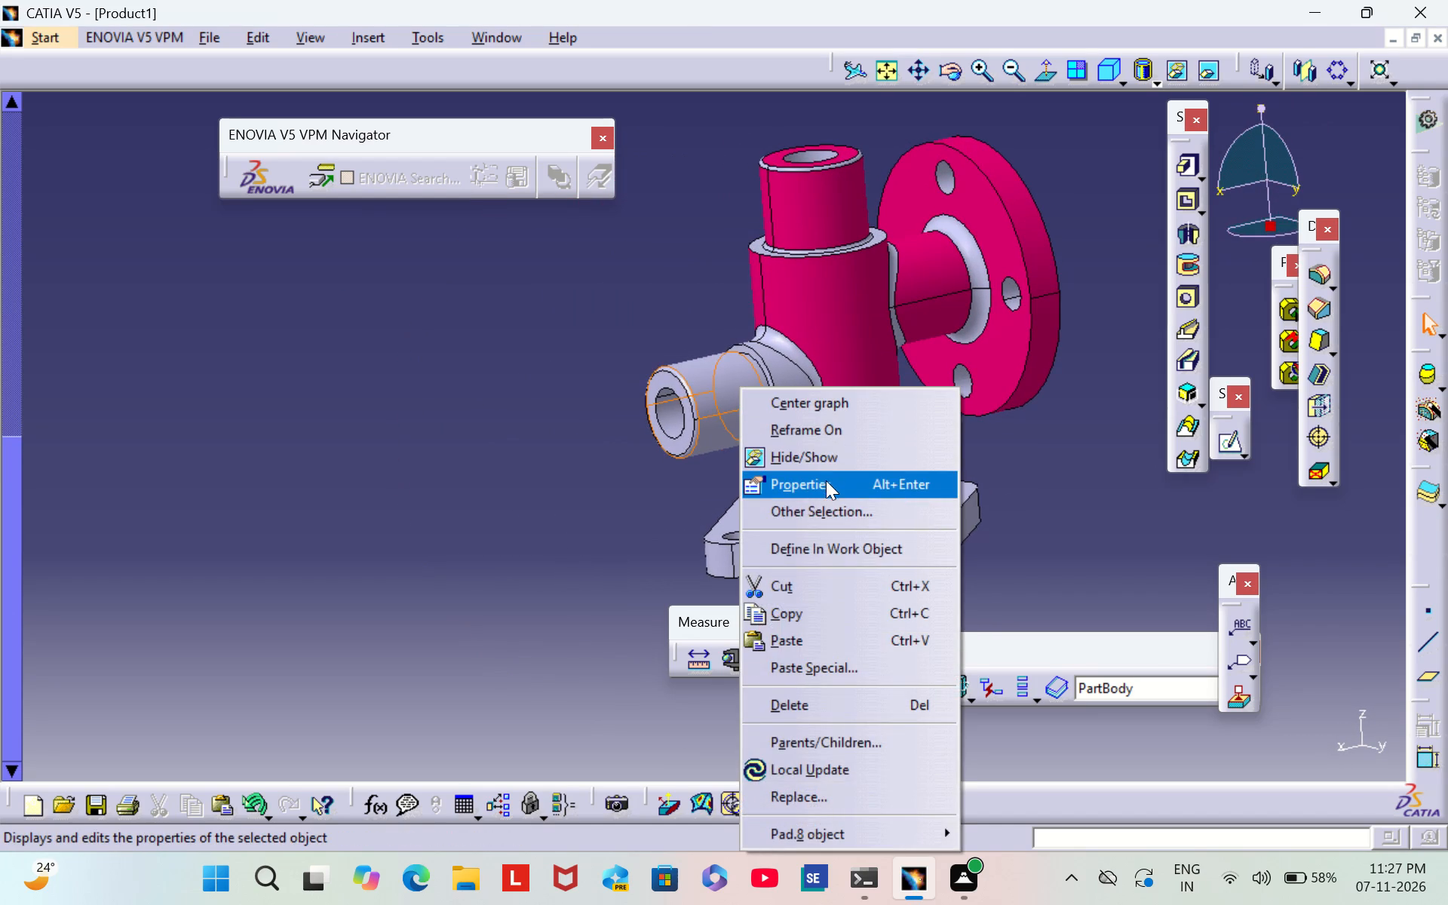
pyautogui.click(827, 482)
pyautogui.click(1013, 241)
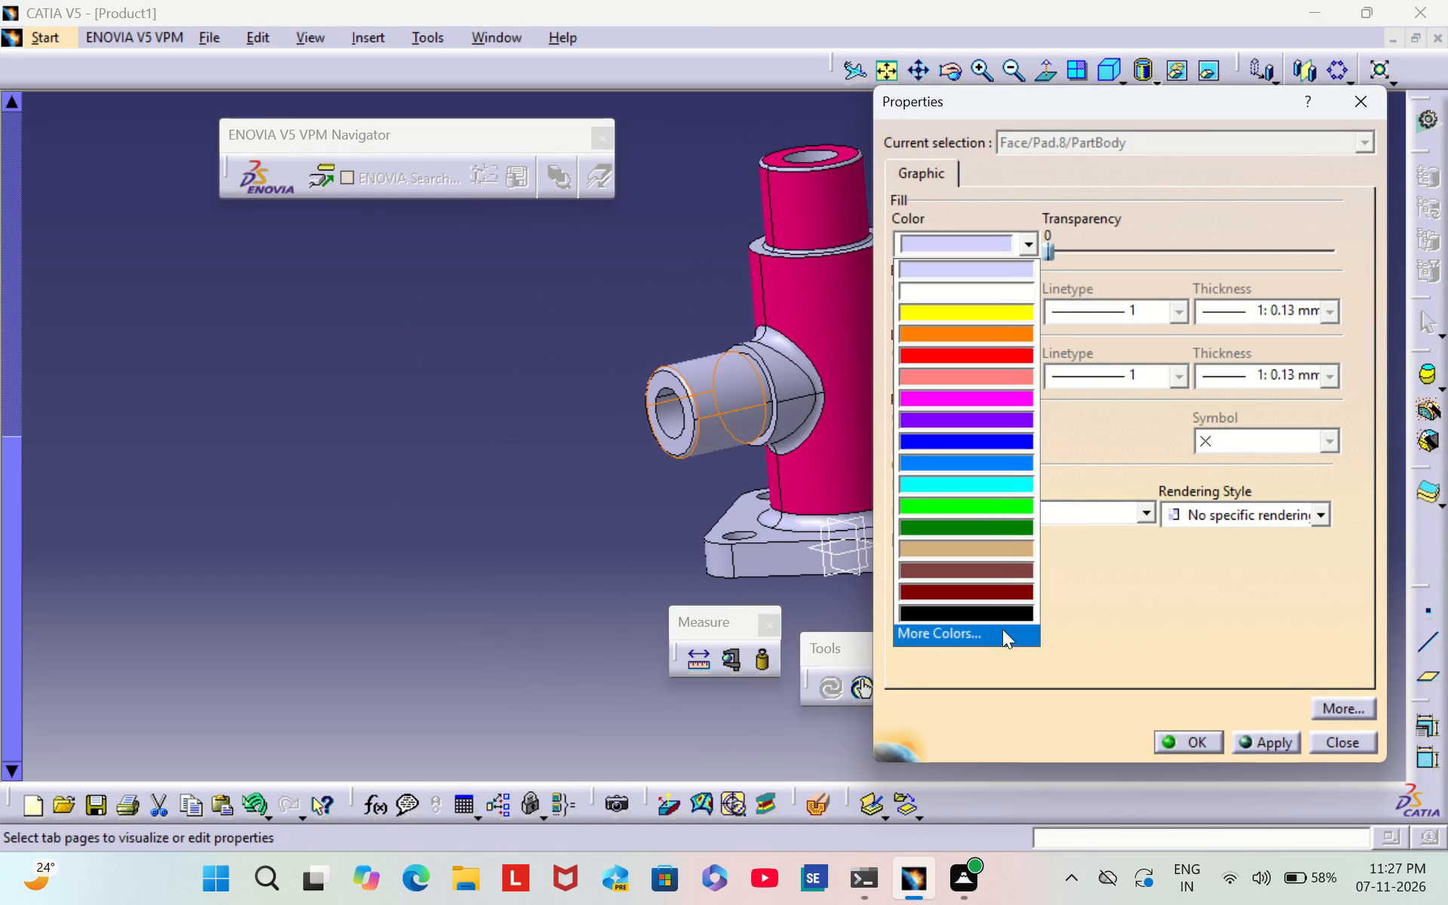
pyautogui.click(1002, 630)
pyautogui.click(1313, 594)
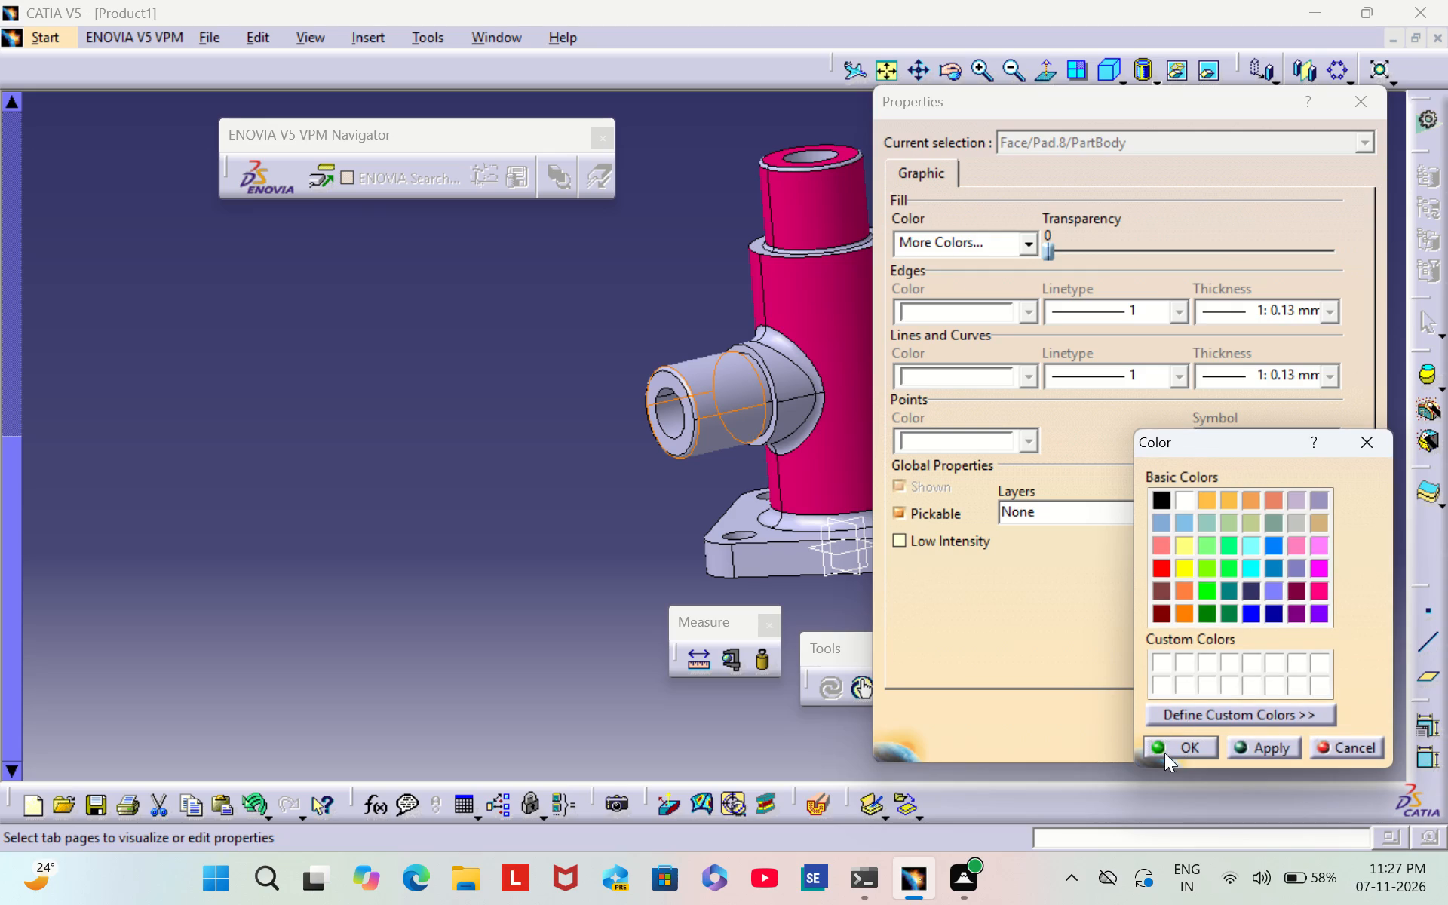
pyautogui.click(1177, 744)
pyautogui.click(1178, 743)
pyautogui.click(388, 444)
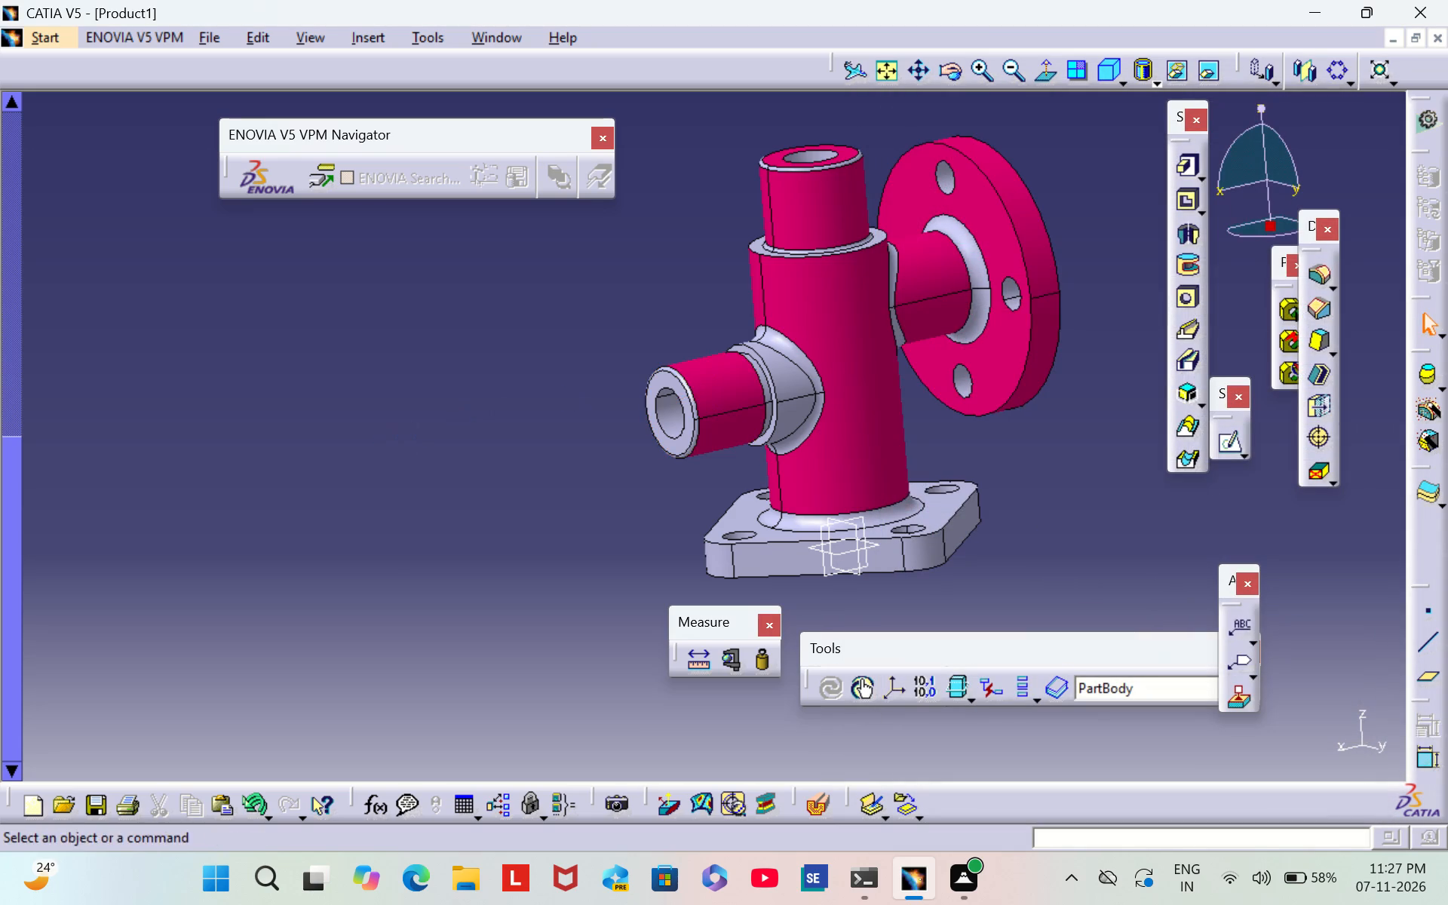
# Colour the cylindrical face of the side boss's wider section next to the column hot pink.
pyautogui.rightClick(800, 400)
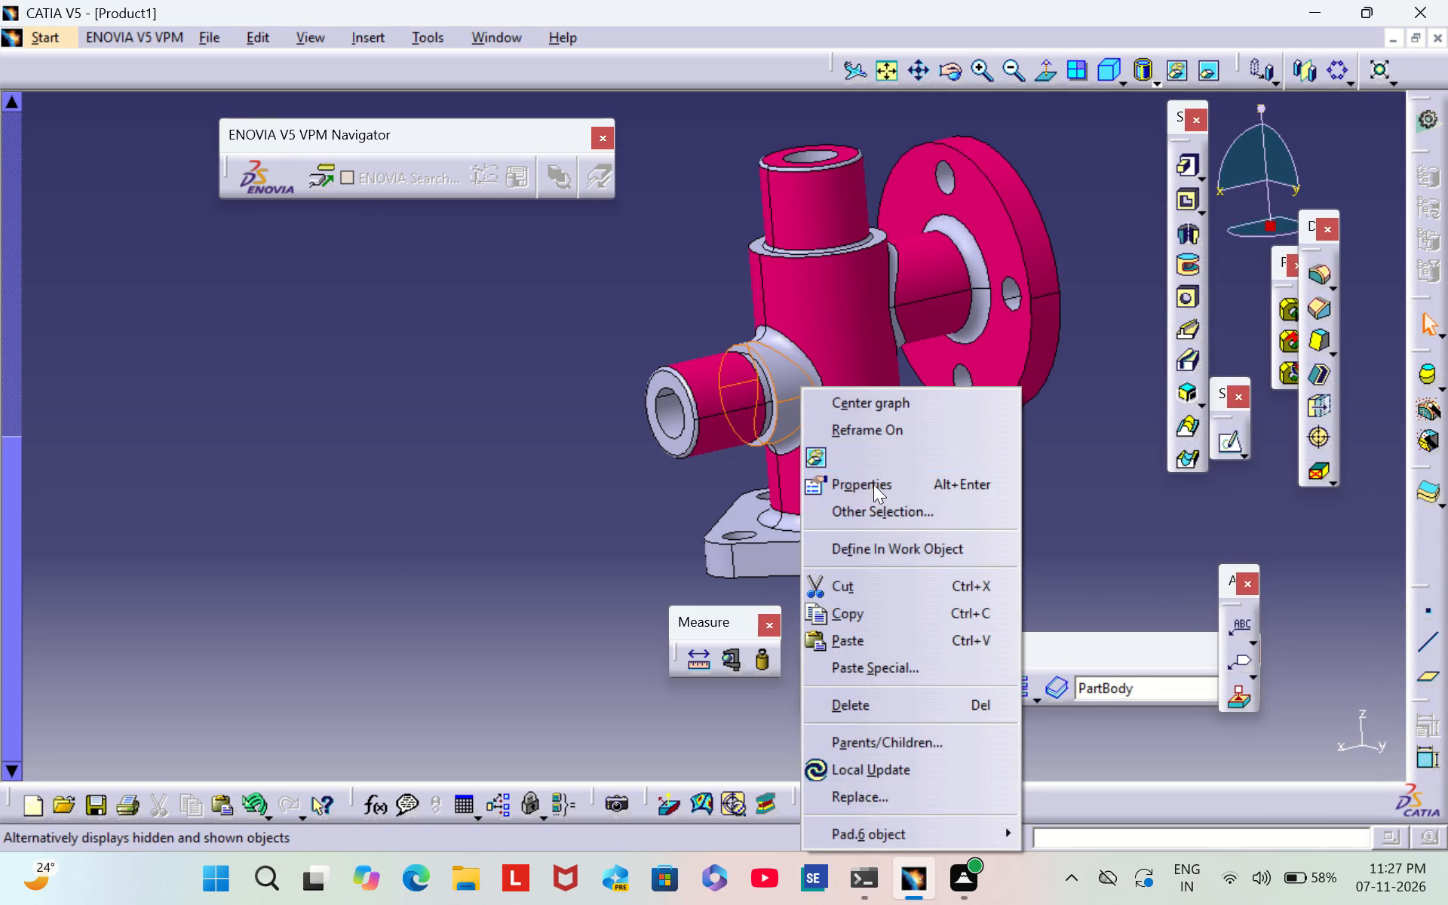
pyautogui.click(873, 484)
pyautogui.click(986, 213)
pyautogui.click(986, 250)
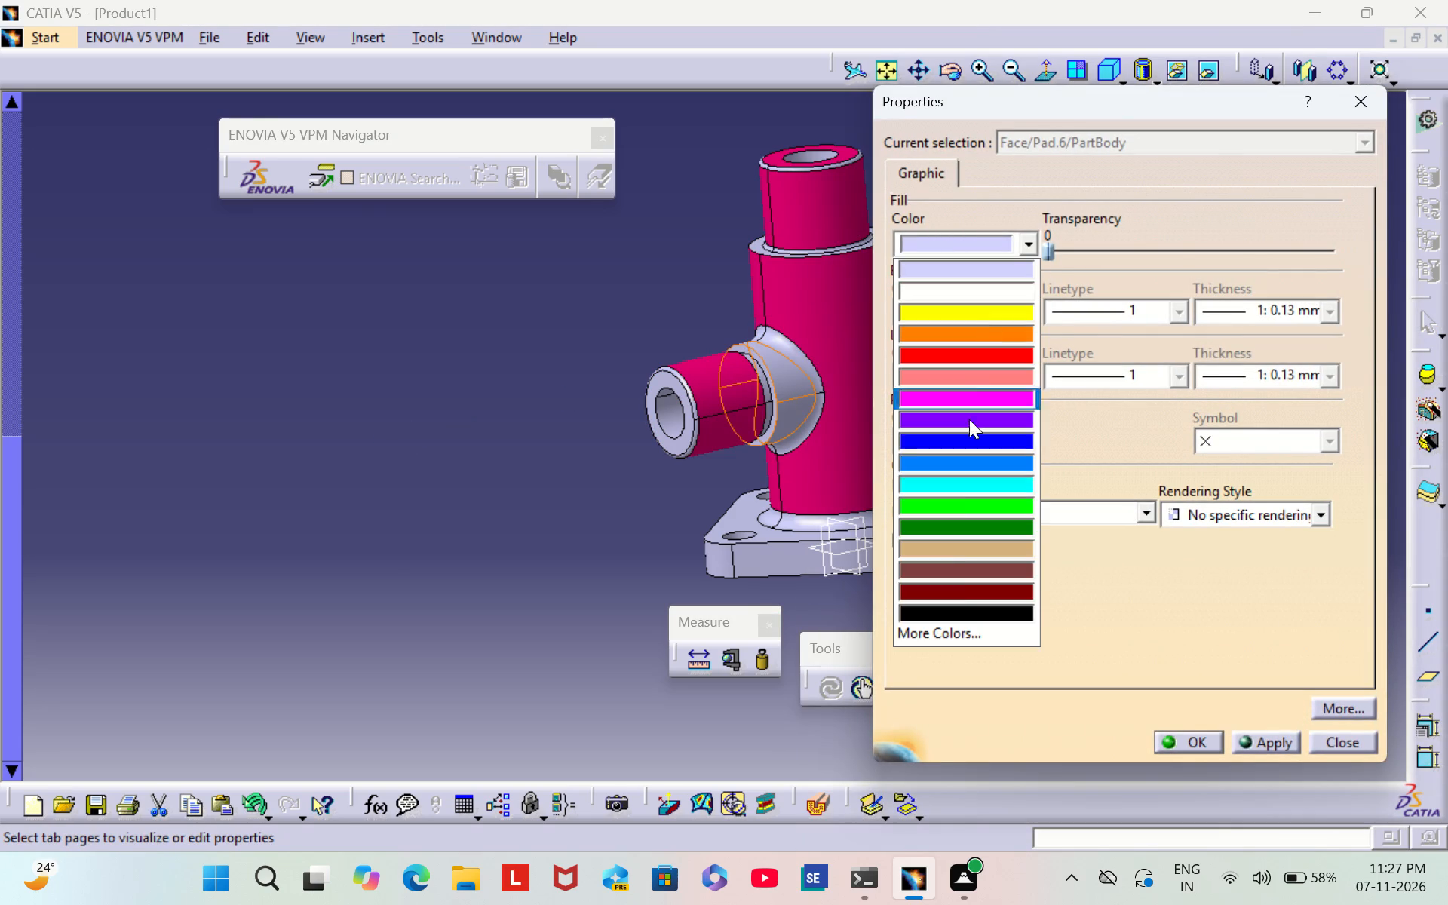
pyautogui.click(974, 632)
pyautogui.click(1321, 599)
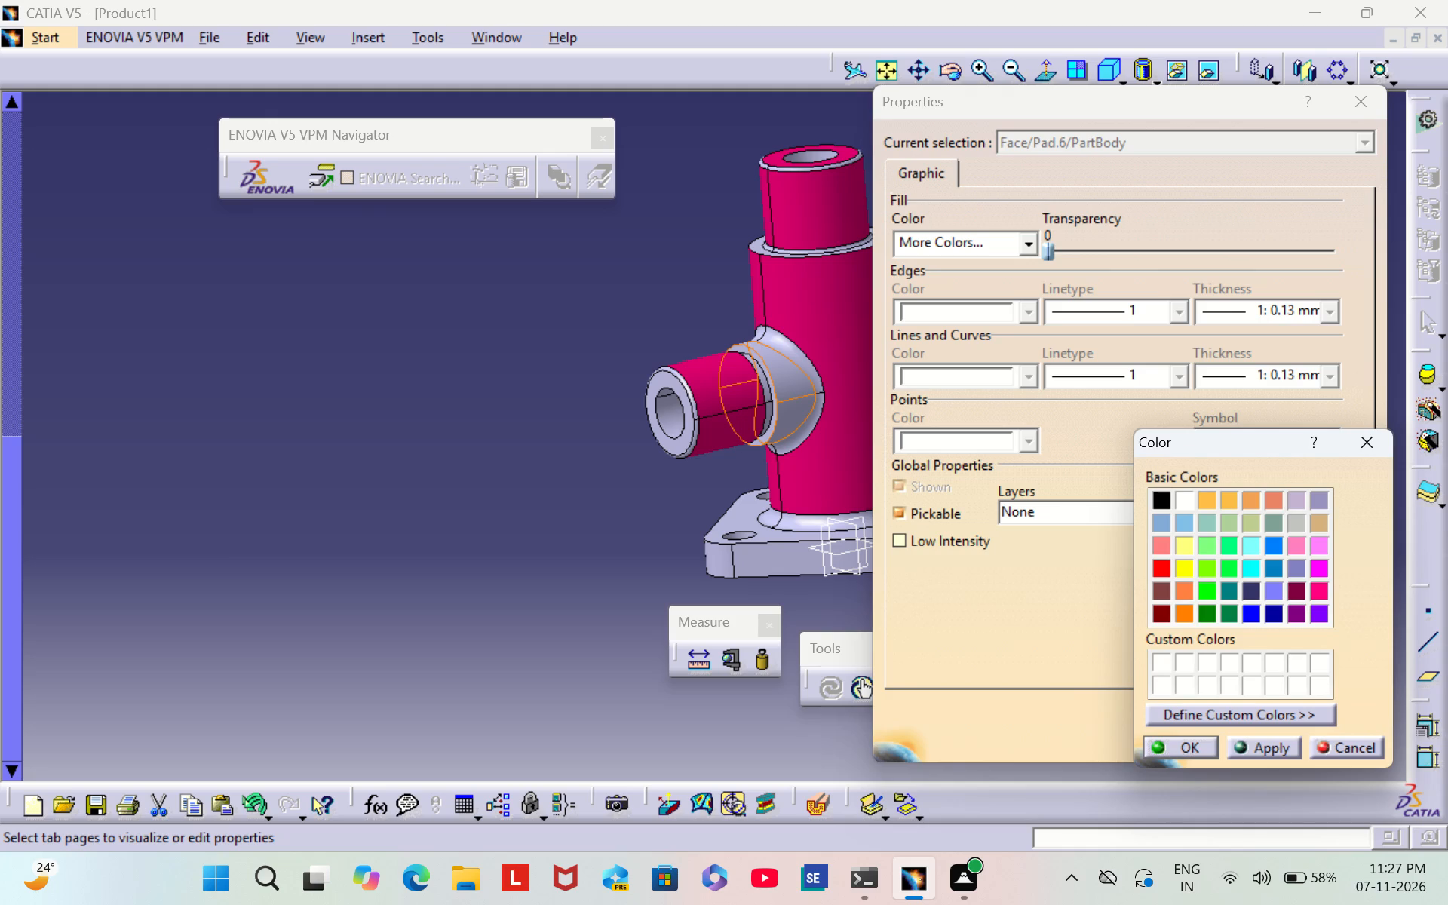
pyautogui.click(1197, 741)
pyautogui.click(1198, 731)
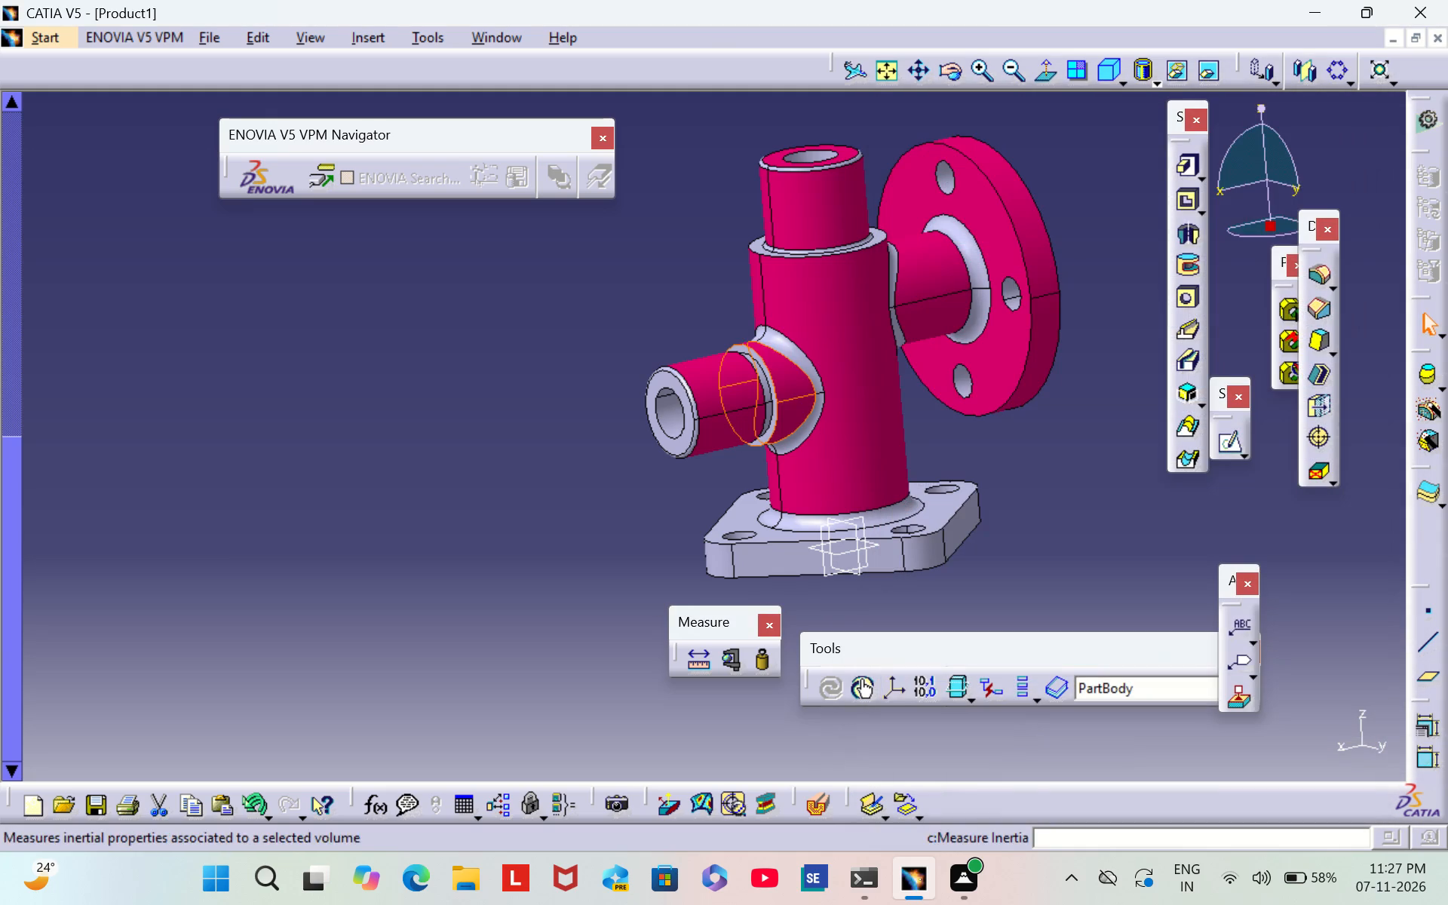
pyautogui.click(396, 431)
# Colour the fillet face between the side cylinder and the bolt-hole flange hot pink.
pyautogui.moveTo(1000, 442); pyautogui.dragTo(848, 446, button='middle')
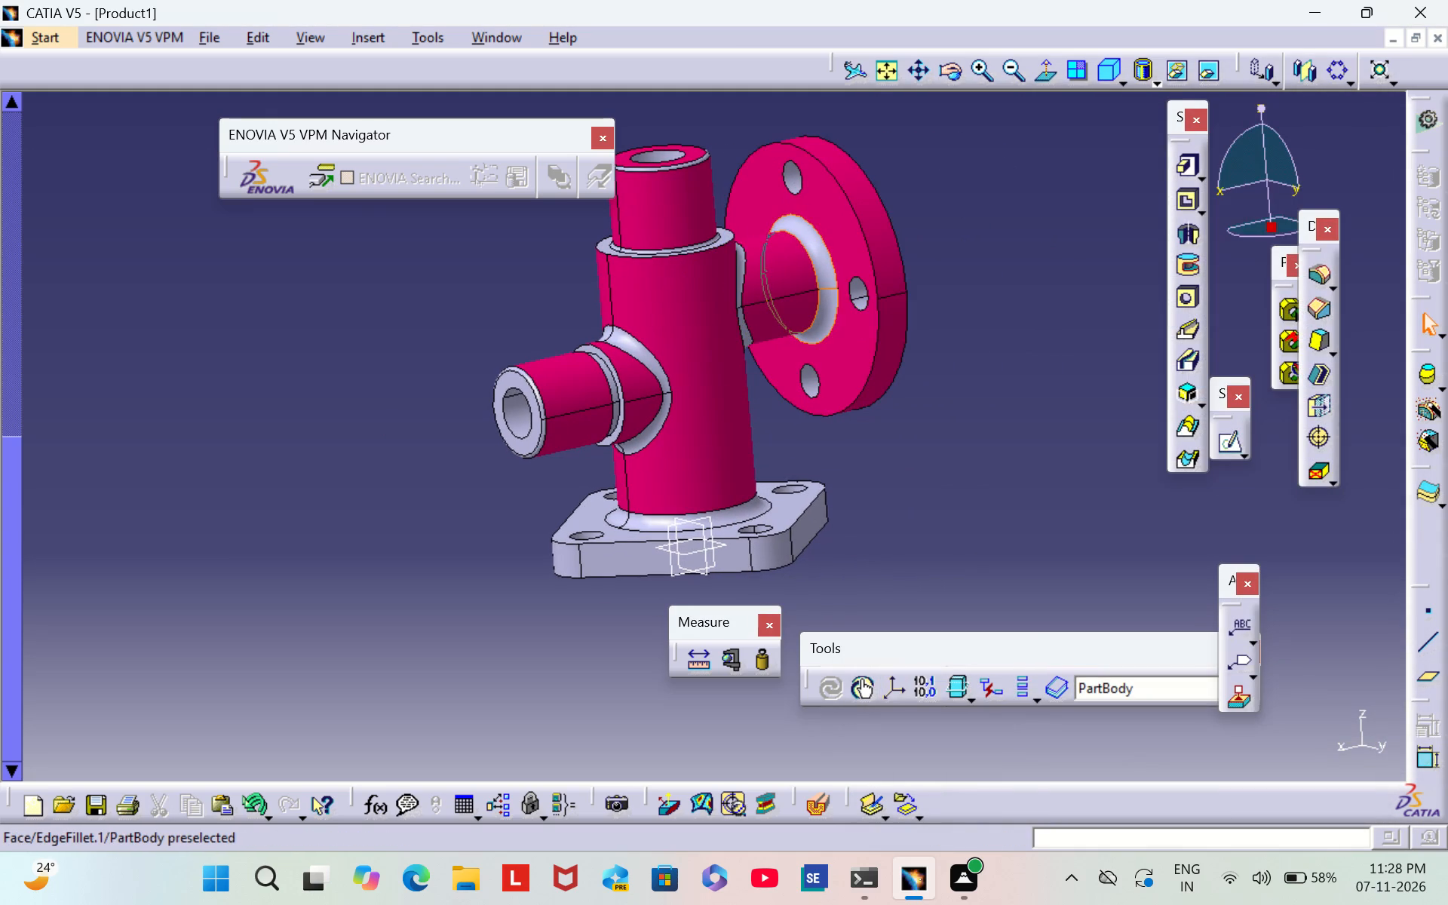
pyautogui.rightClick(820, 259)
pyautogui.click(875, 365)
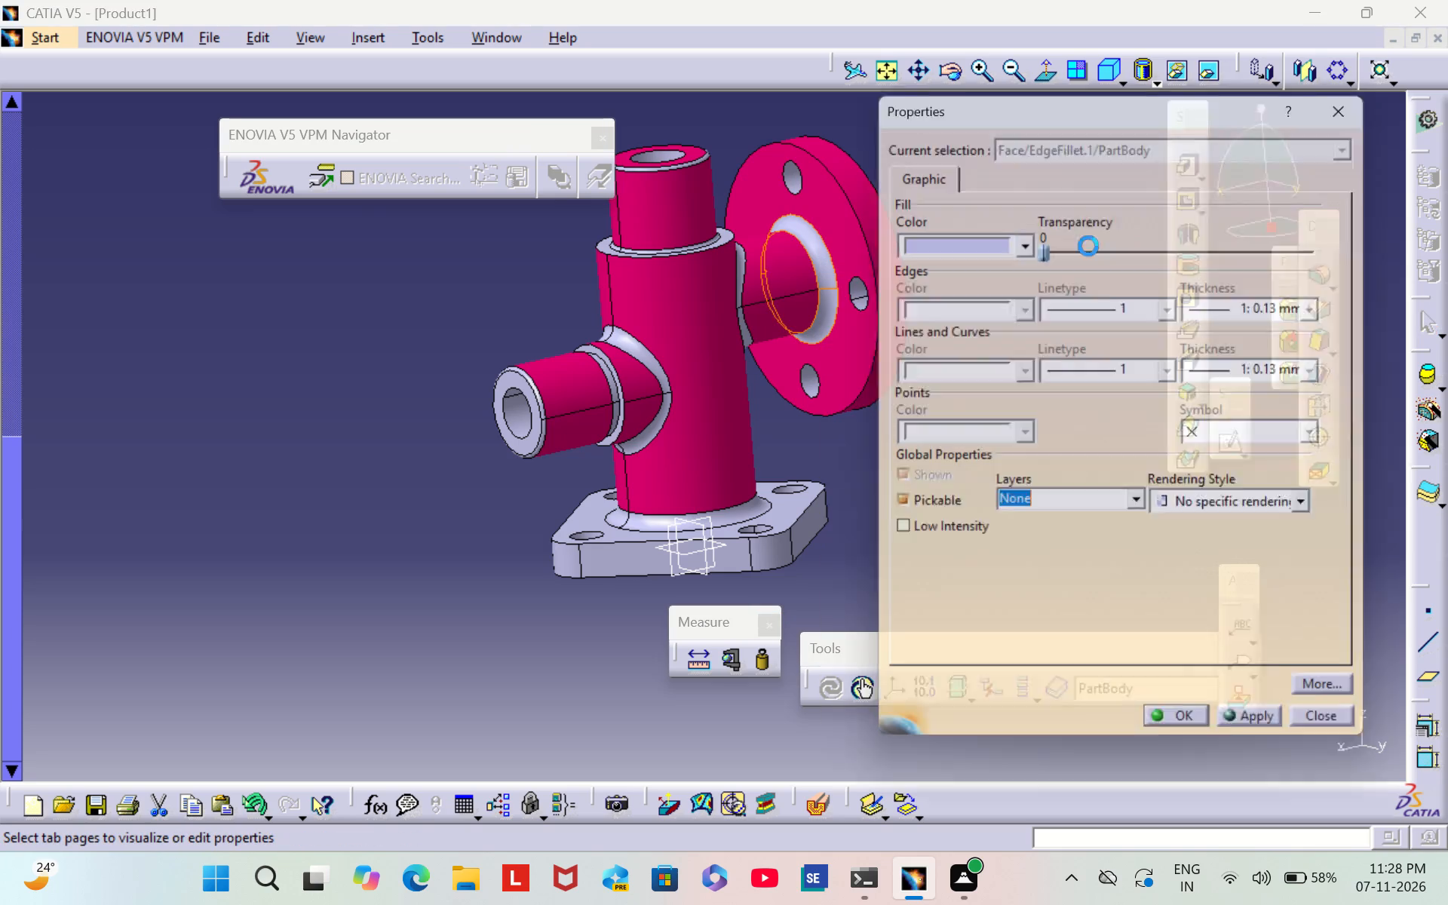
pyautogui.click(1017, 260)
pyautogui.click(1013, 249)
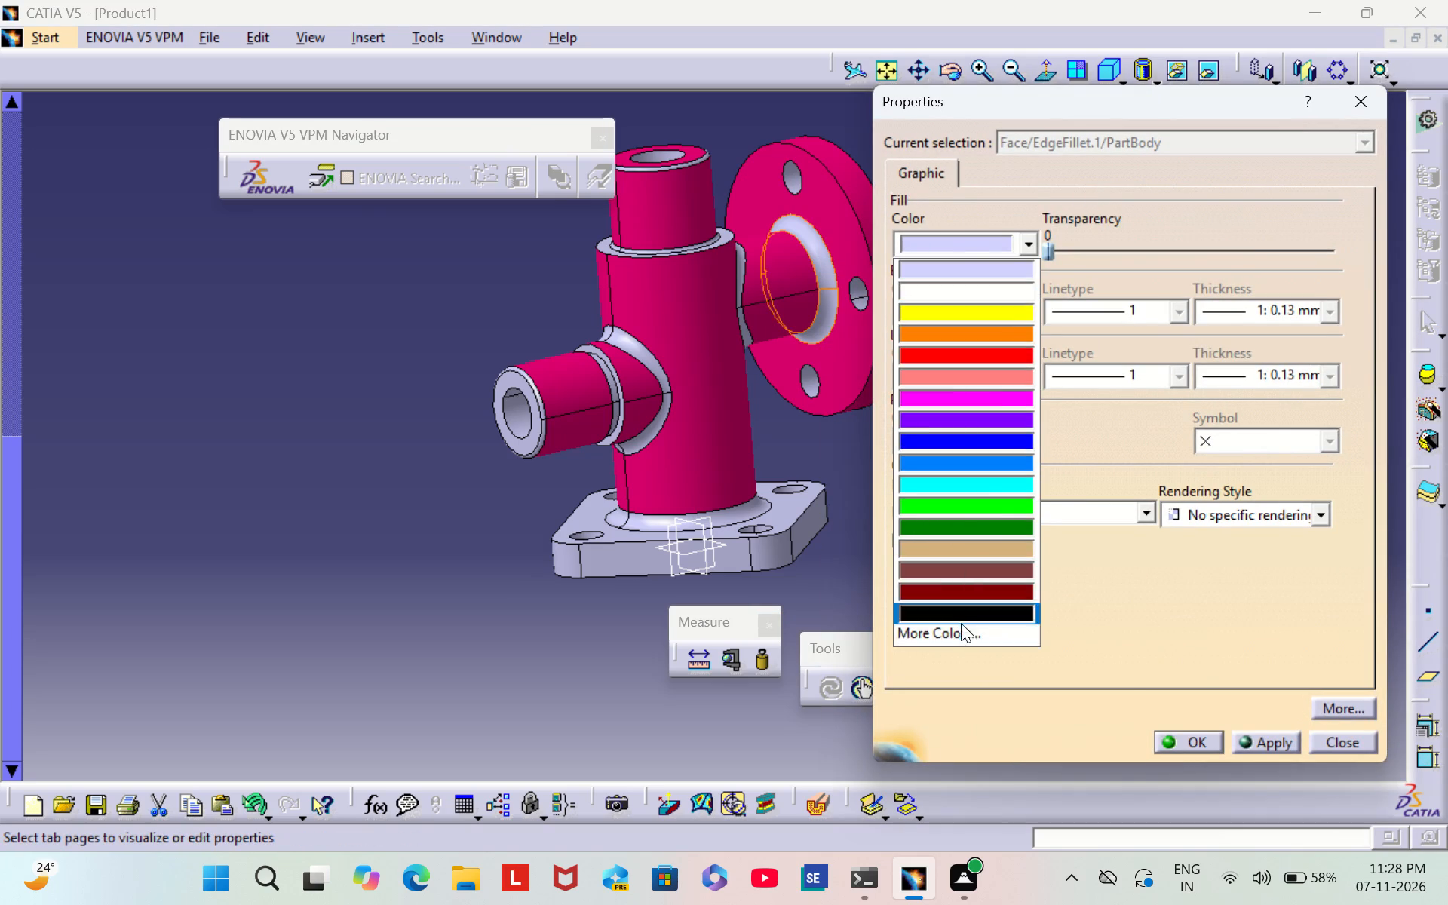
pyautogui.click(961, 637)
pyautogui.click(1324, 589)
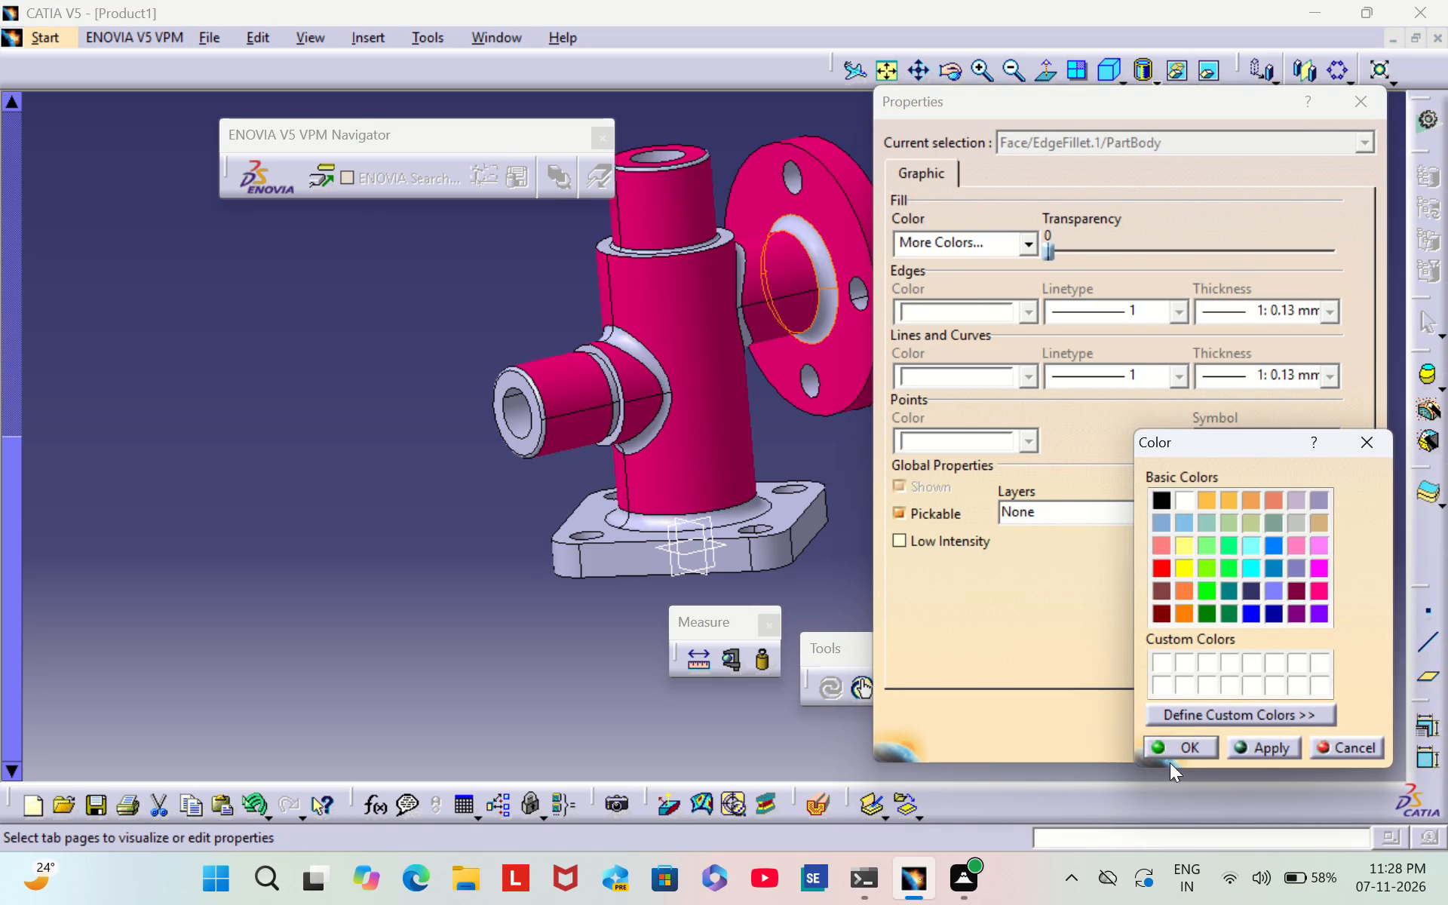
pyautogui.click(1183, 749)
pyautogui.click(1189, 729)
pyautogui.click(1189, 741)
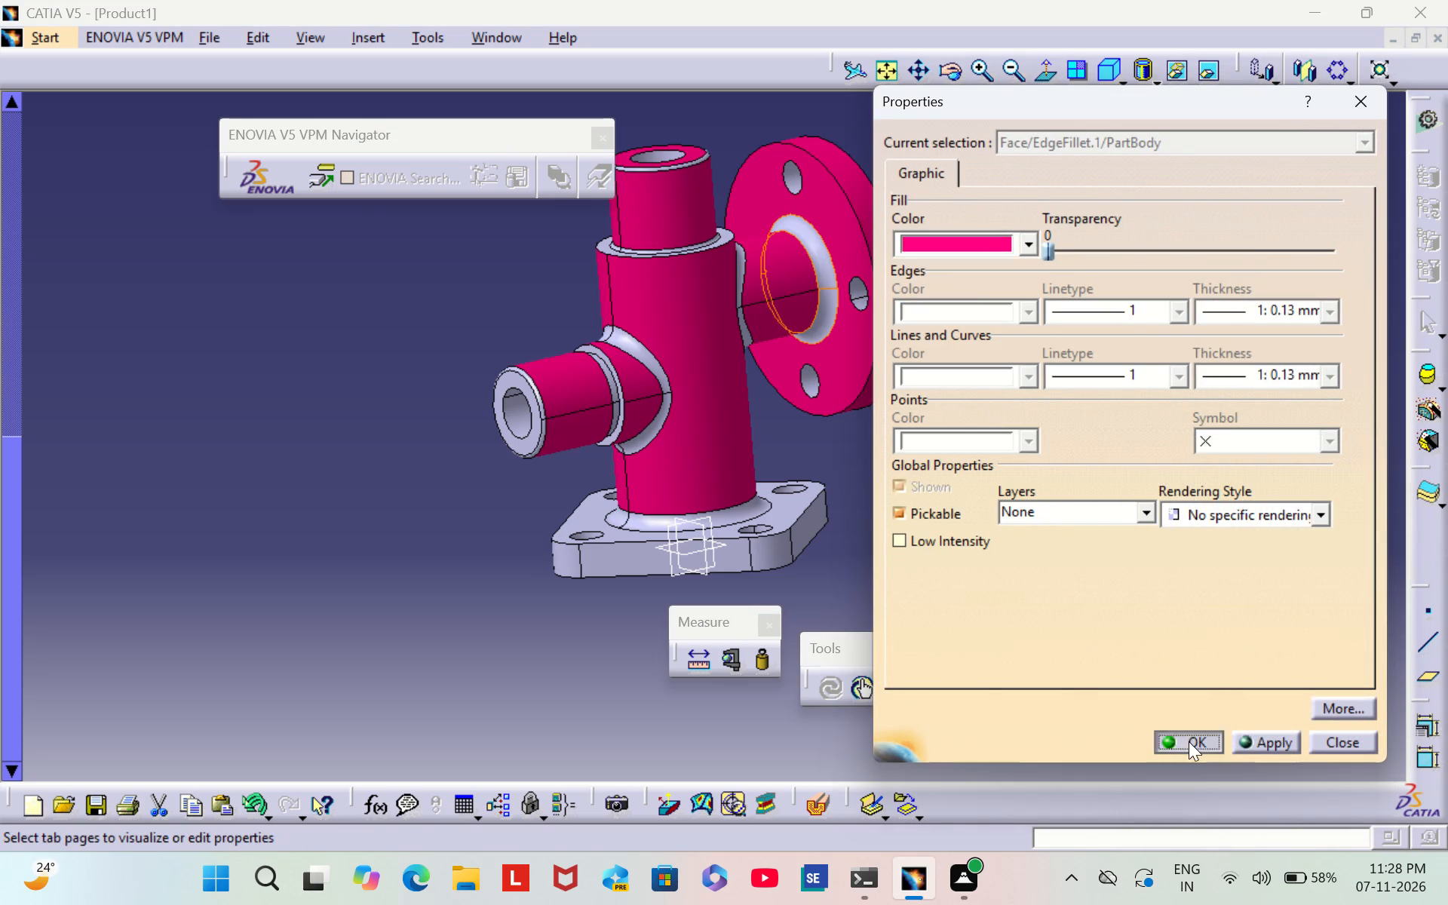
pyautogui.click(1047, 463)
# Colour the top face of the square base, around the foot of the column, hot pink.
pyautogui.scroll(-2, 929, 381)
pyautogui.moveTo(930, 381); pyautogui.dragTo(821, 403, button='middle')
pyautogui.moveTo(930, 381); pyautogui.dragTo(821, 403, button='right')
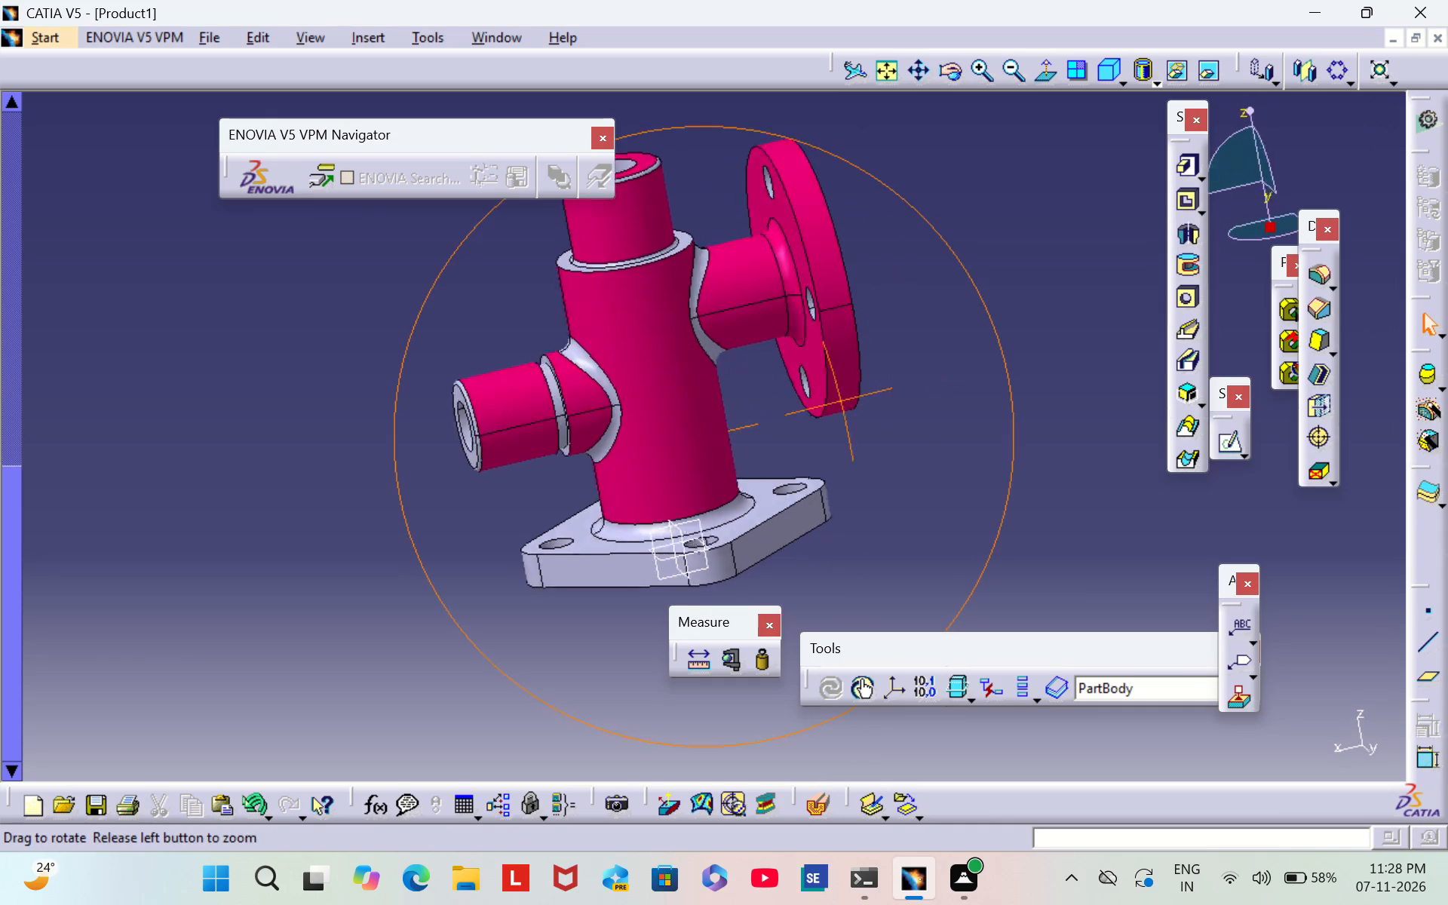
pyautogui.moveTo(821, 403); pyautogui.dragTo(760, 423, button='right')
pyautogui.moveTo(821, 403); pyautogui.dragTo(760, 423, button='middle')
pyautogui.rightClick(748, 475)
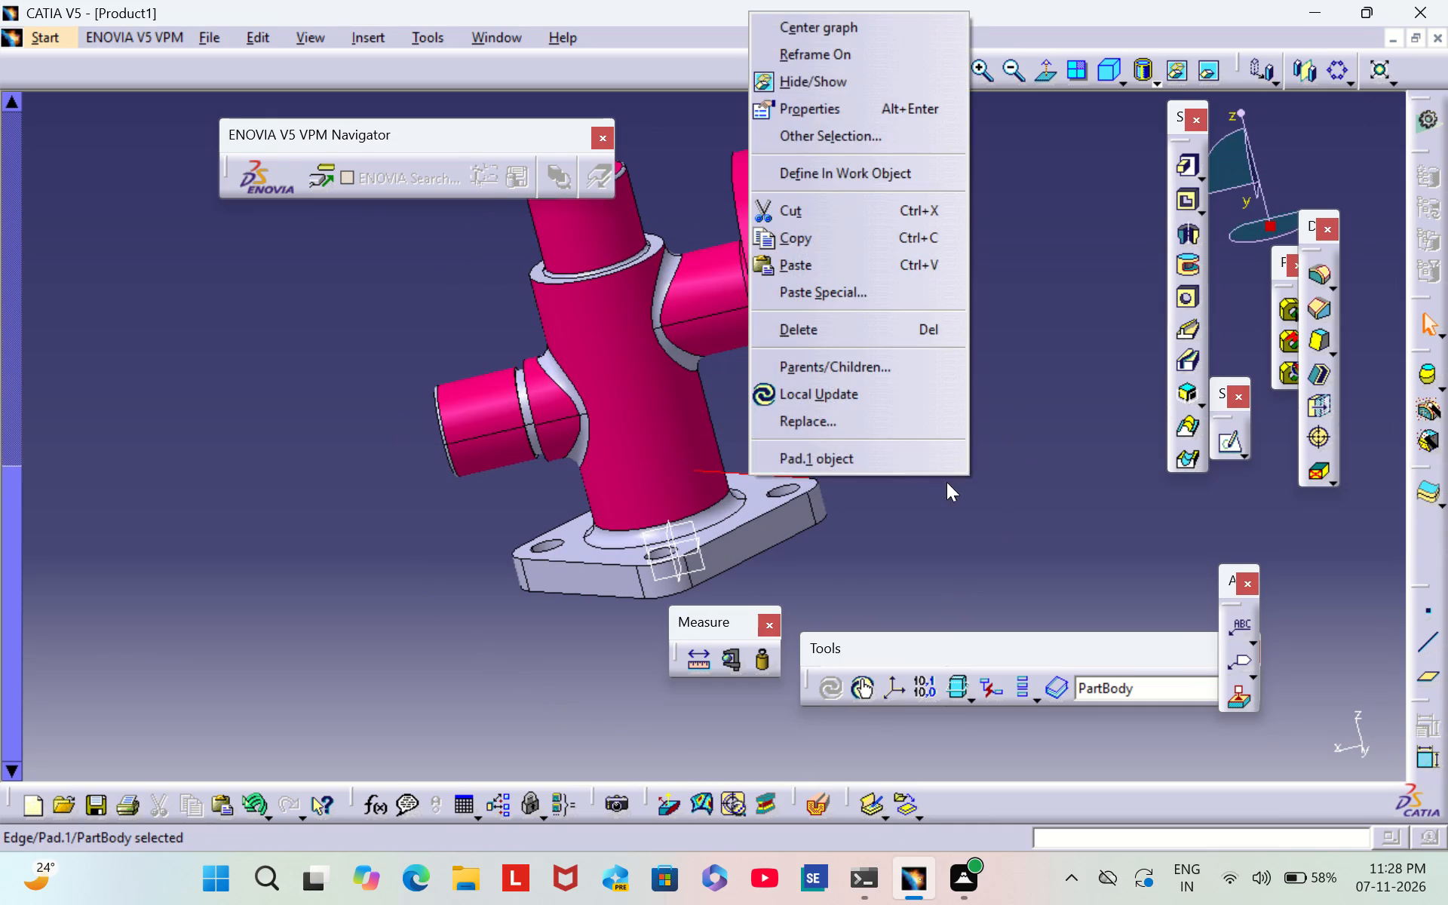
pyautogui.click(951, 482)
pyautogui.click(934, 514)
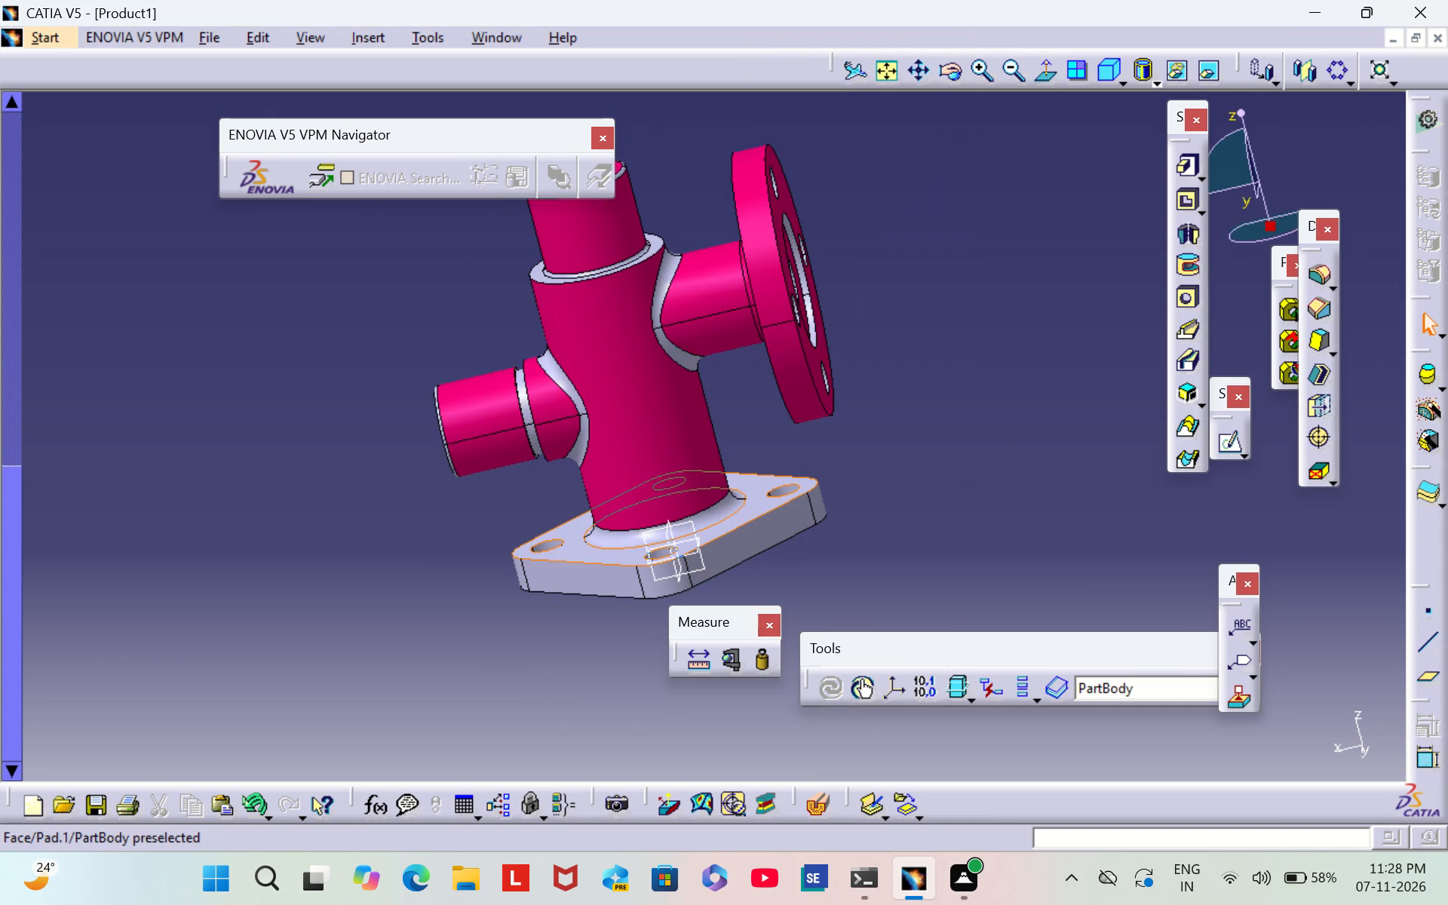
pyautogui.rightClick(756, 508)
pyautogui.click(919, 151)
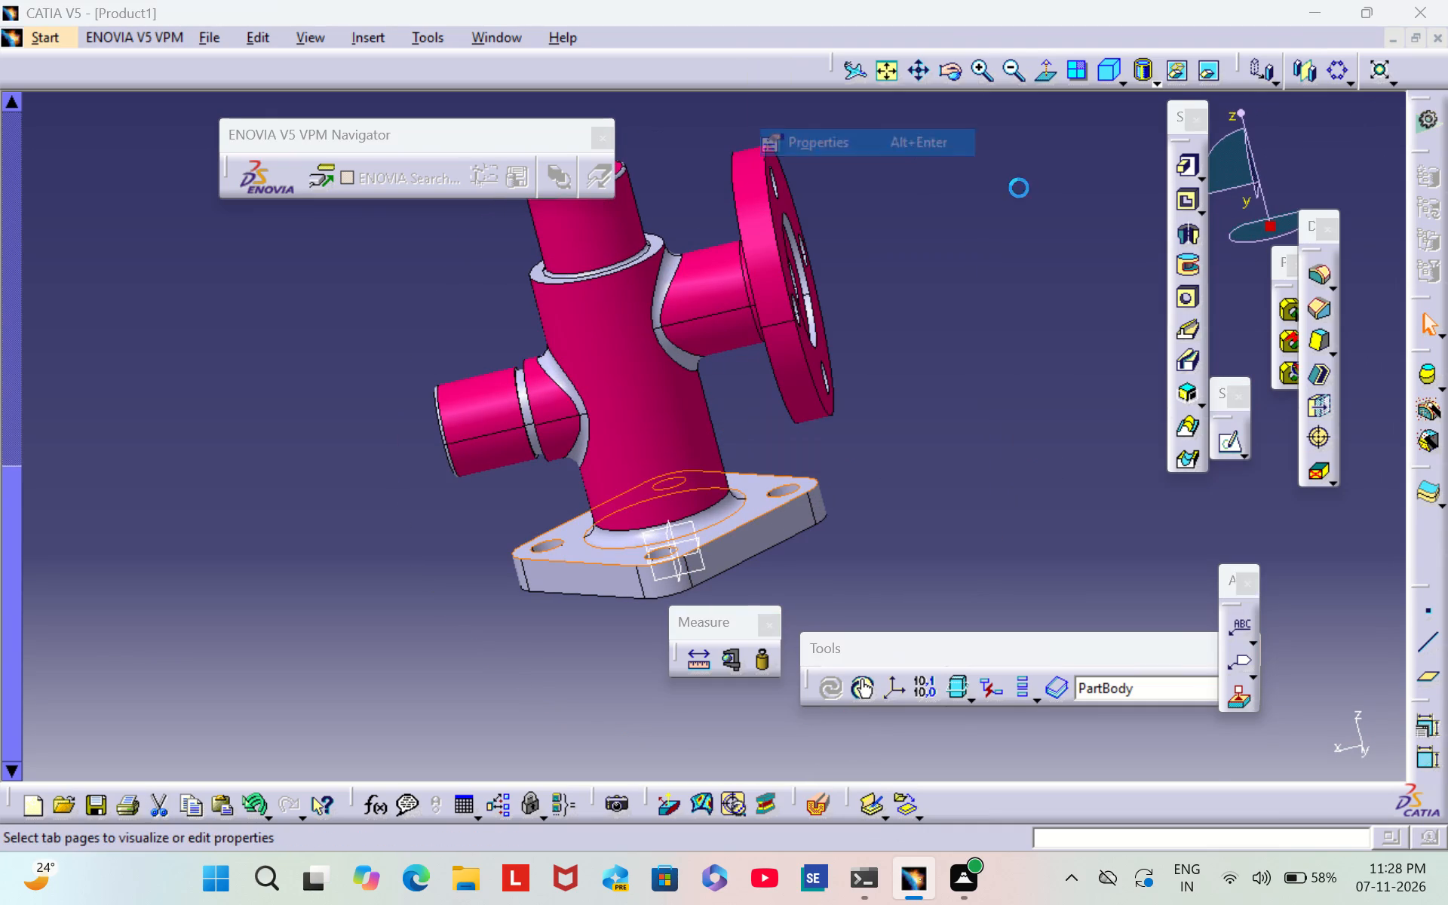
pyautogui.click(1032, 250)
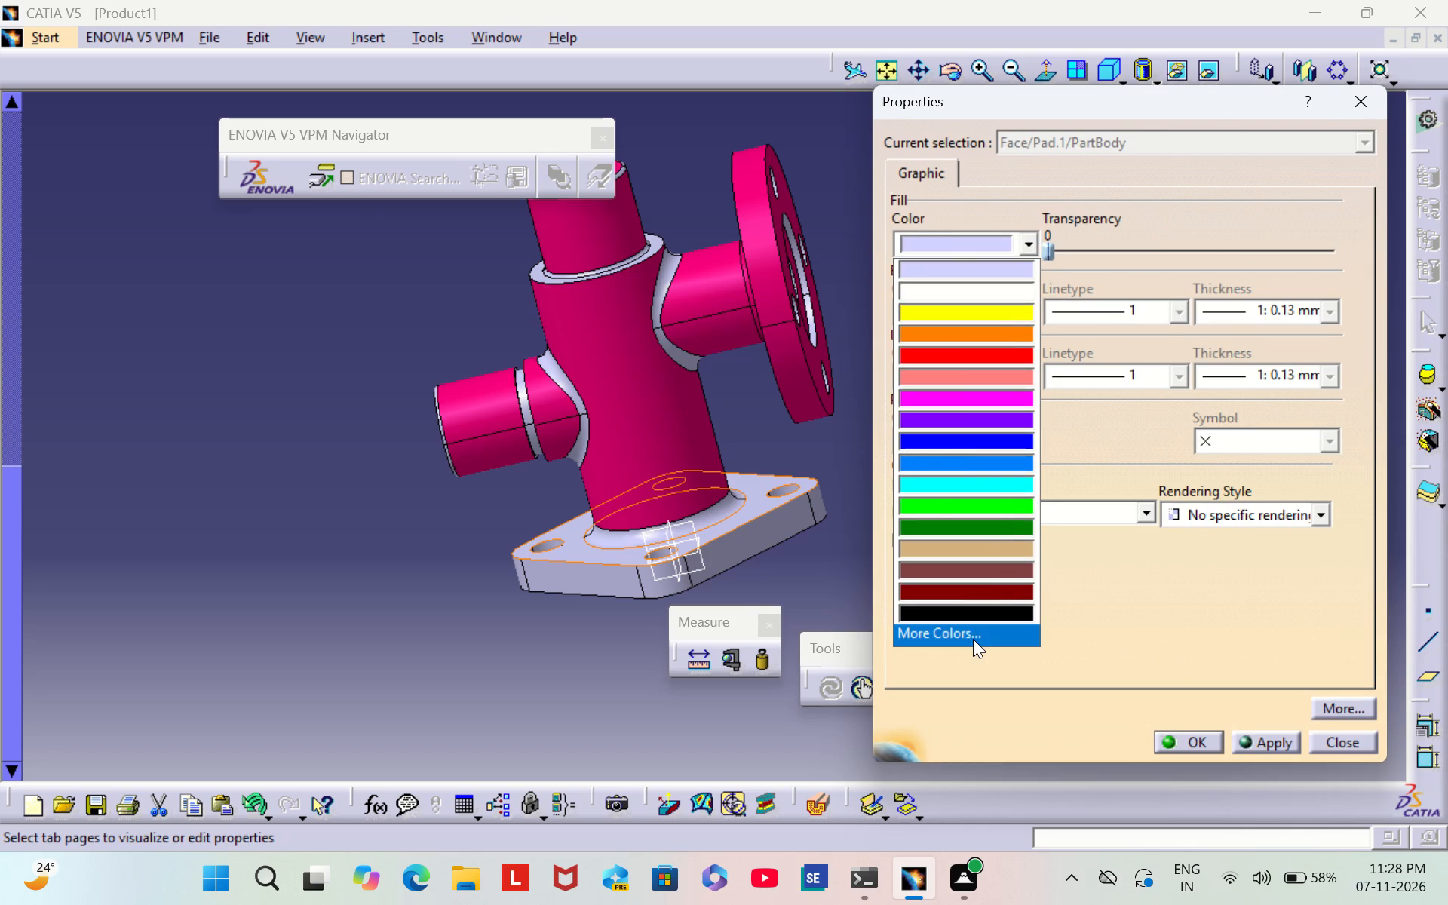
pyautogui.click(973, 639)
pyautogui.click(1325, 591)
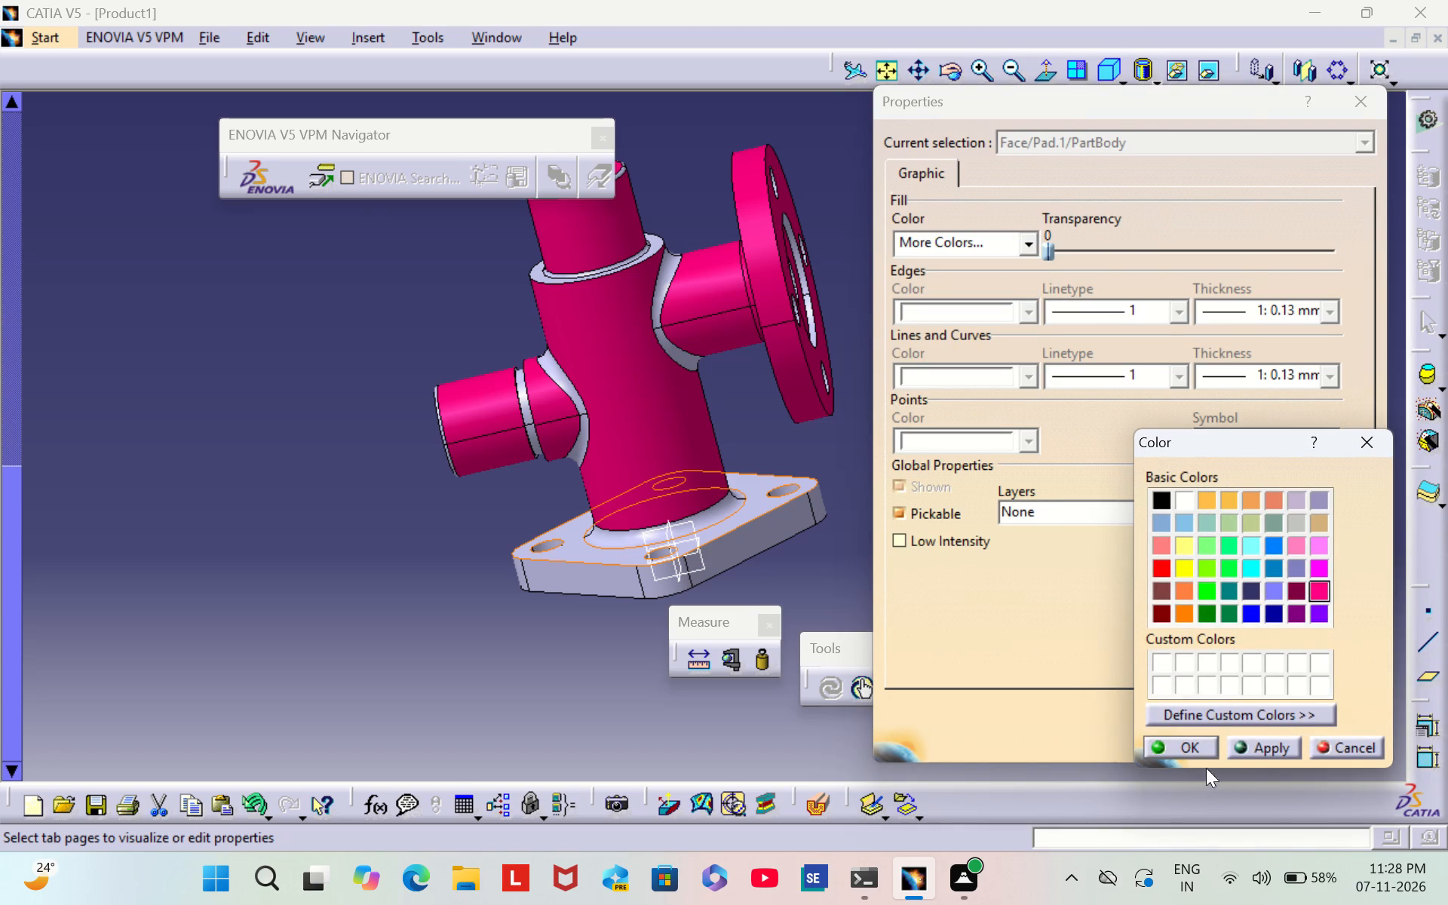
pyautogui.click(1200, 756)
pyautogui.click(1203, 733)
pyautogui.click(950, 468)
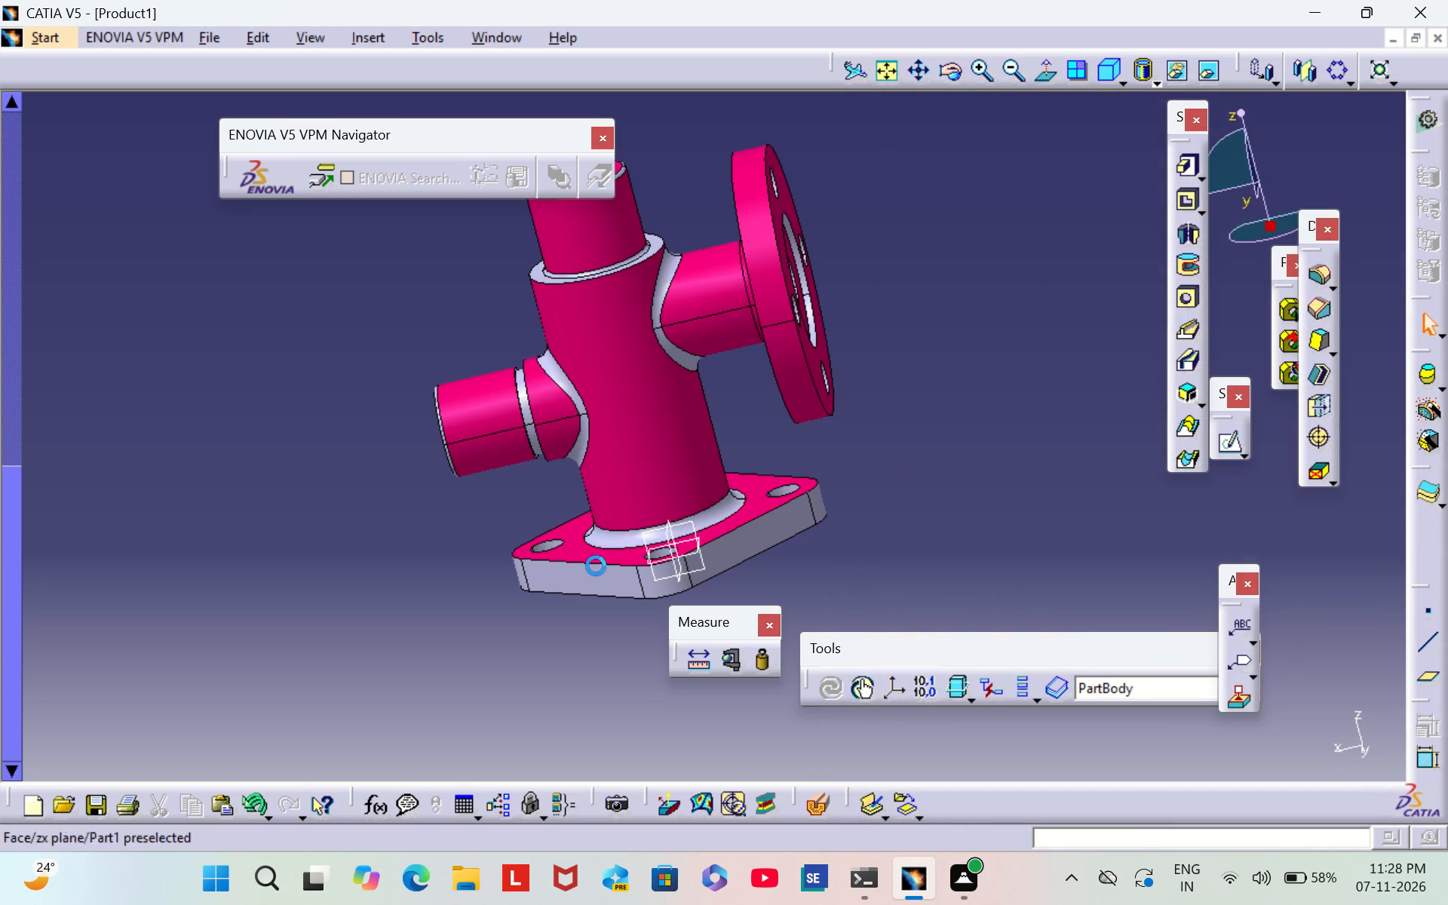
# Colour the flat underside face of the square base hot pink.
pyautogui.scroll(-2, 563, 579)
pyautogui.moveTo(563, 579); pyautogui.dragTo(892, 189, button='middle')
pyautogui.moveTo(588, 563); pyautogui.dragTo(892, 189, button='right')
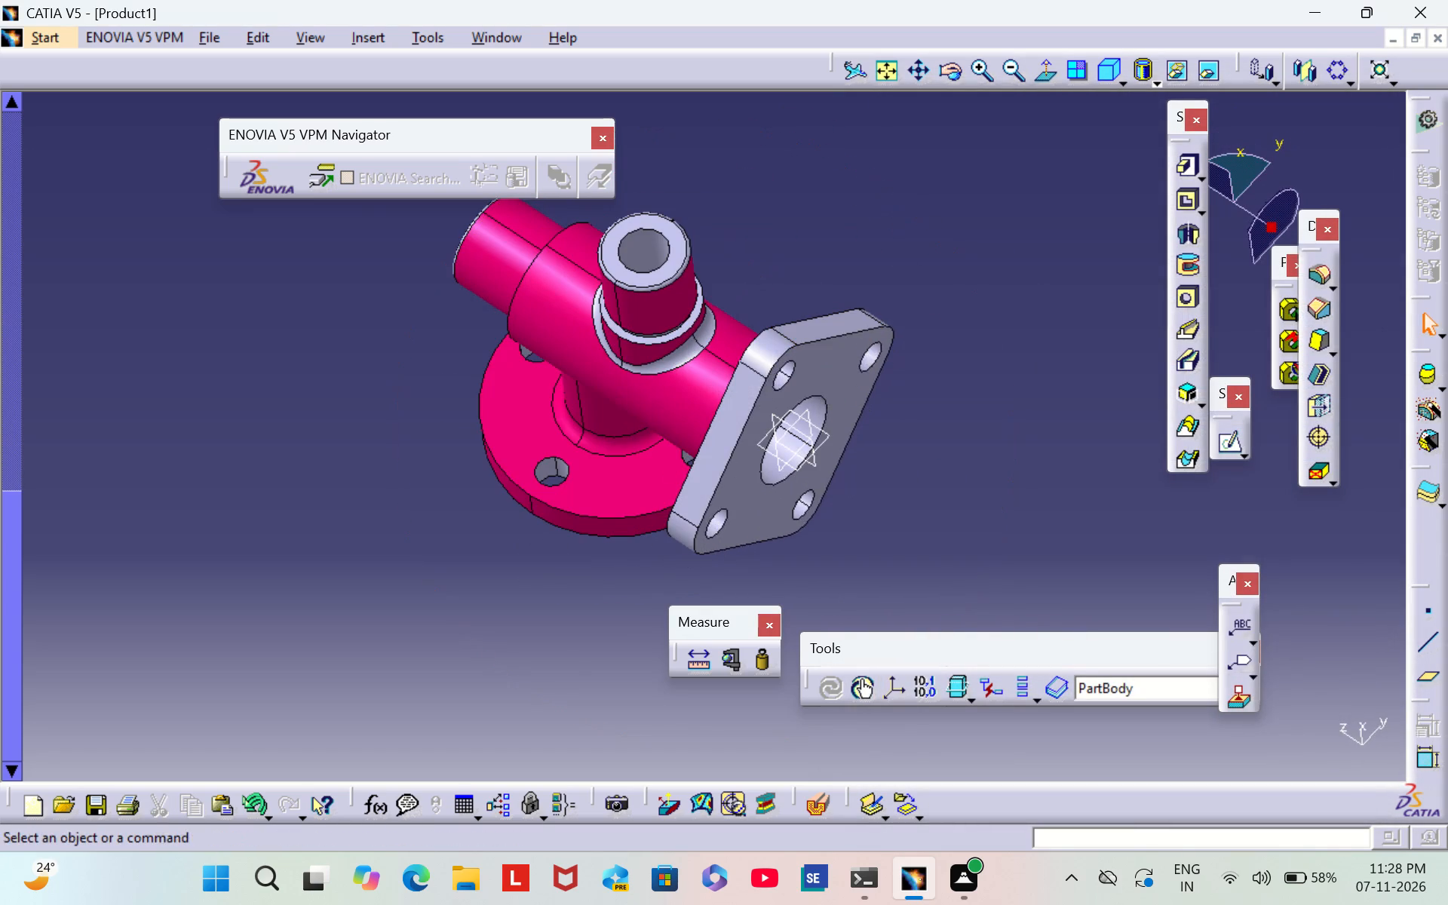
pyautogui.rightClick(820, 385)
pyautogui.click(907, 488)
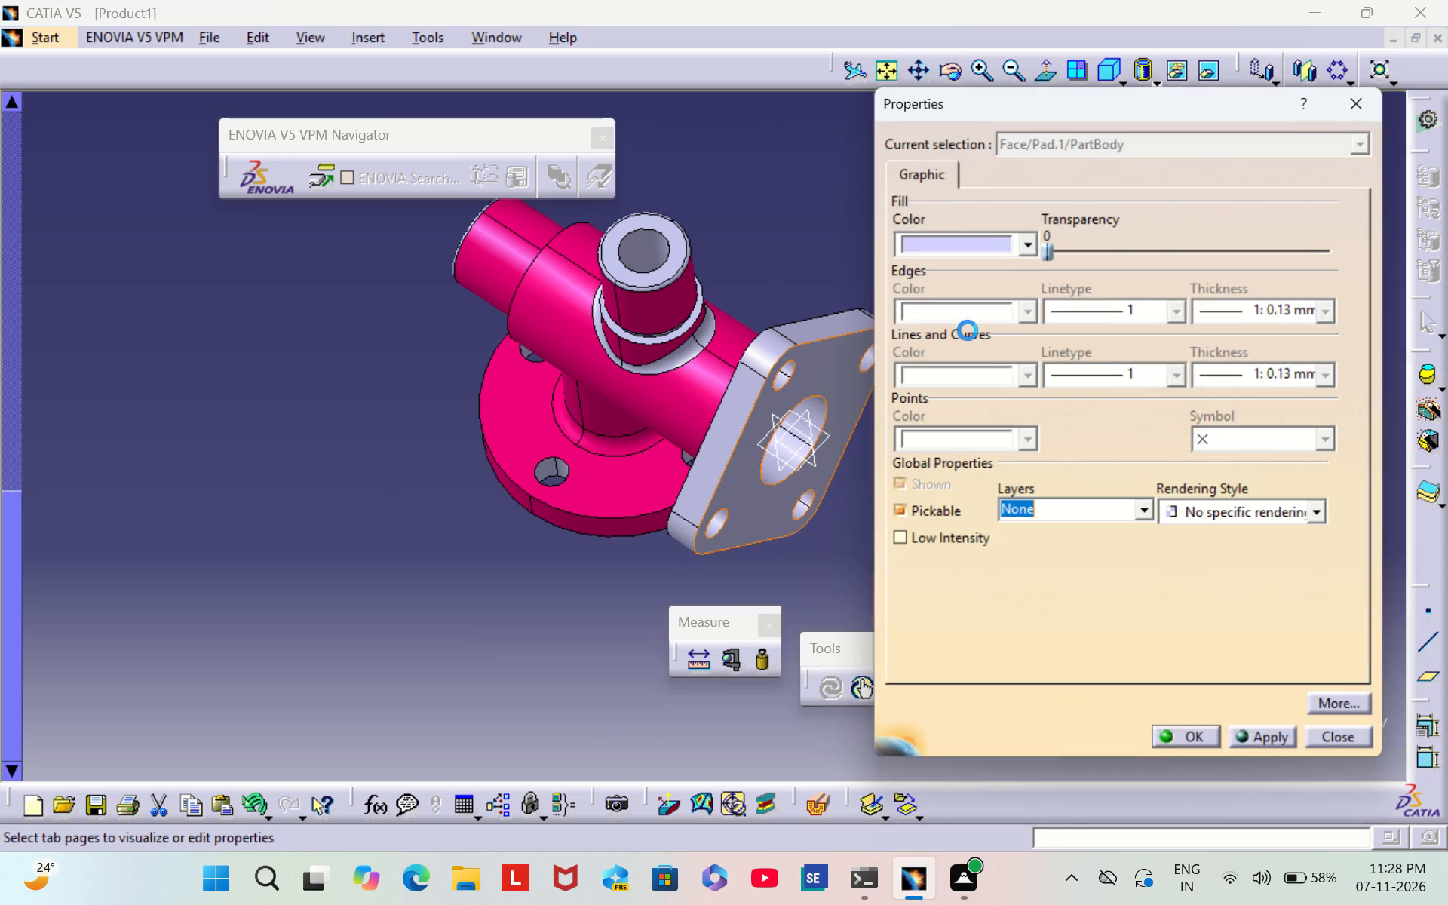
pyautogui.click(997, 239)
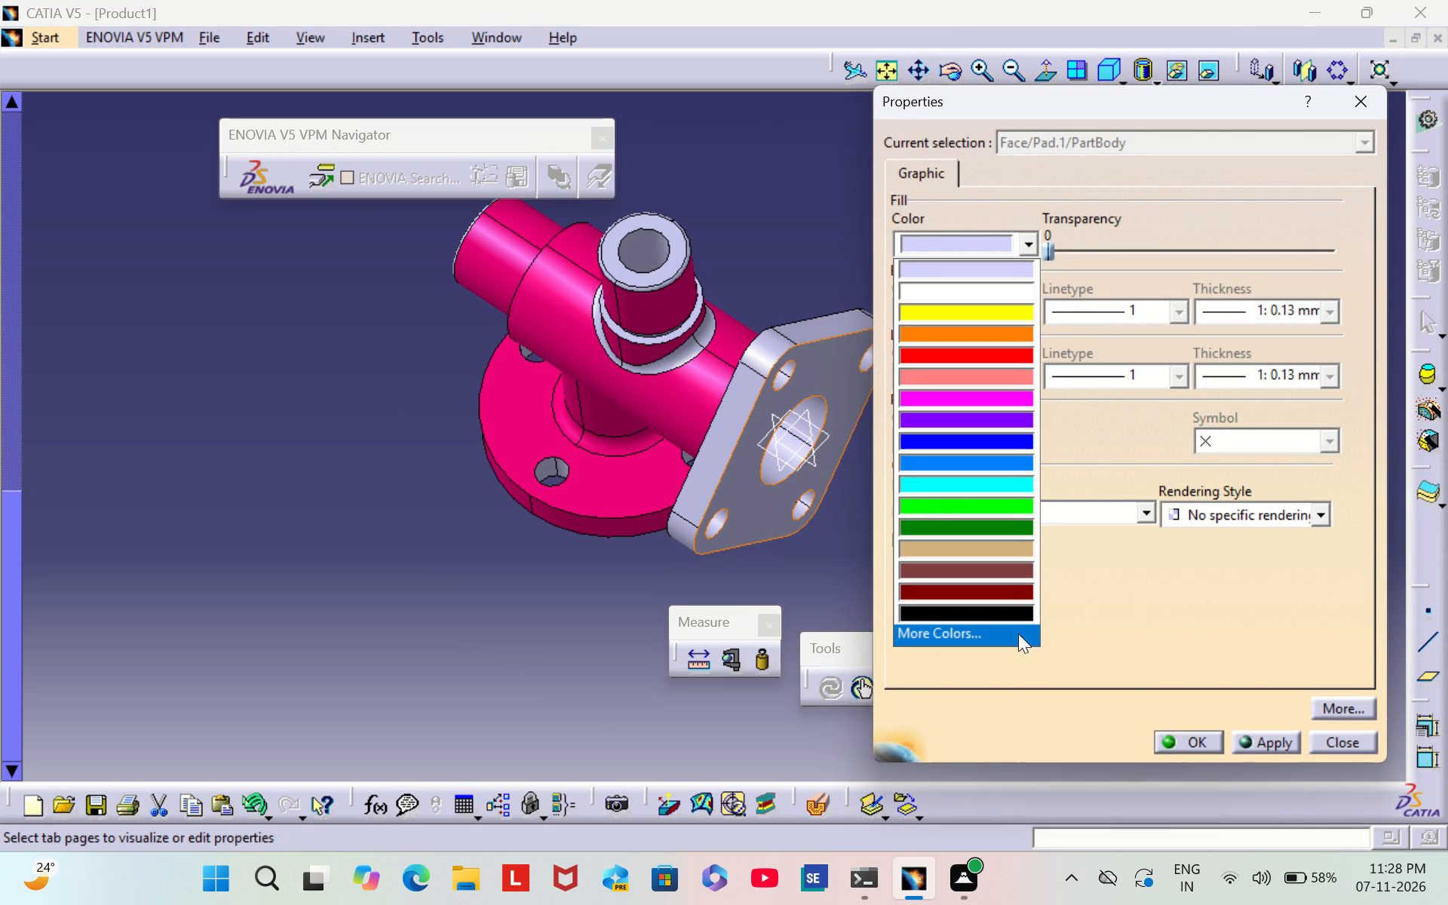
pyautogui.click(1018, 633)
pyautogui.click(1324, 591)
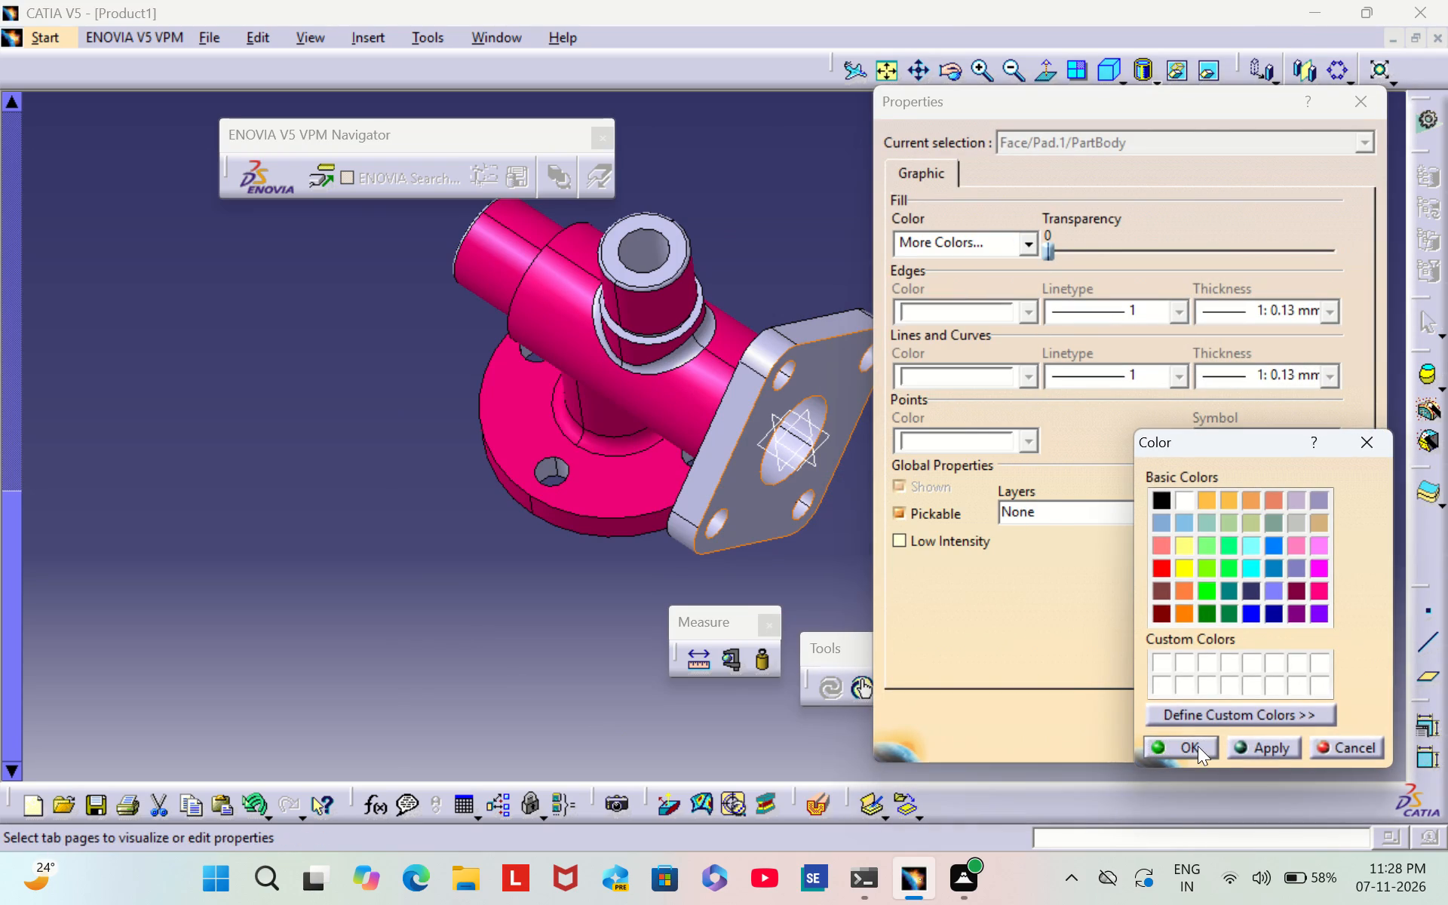
pyautogui.click(1198, 746)
pyautogui.click(1186, 738)
pyautogui.click(1136, 495)
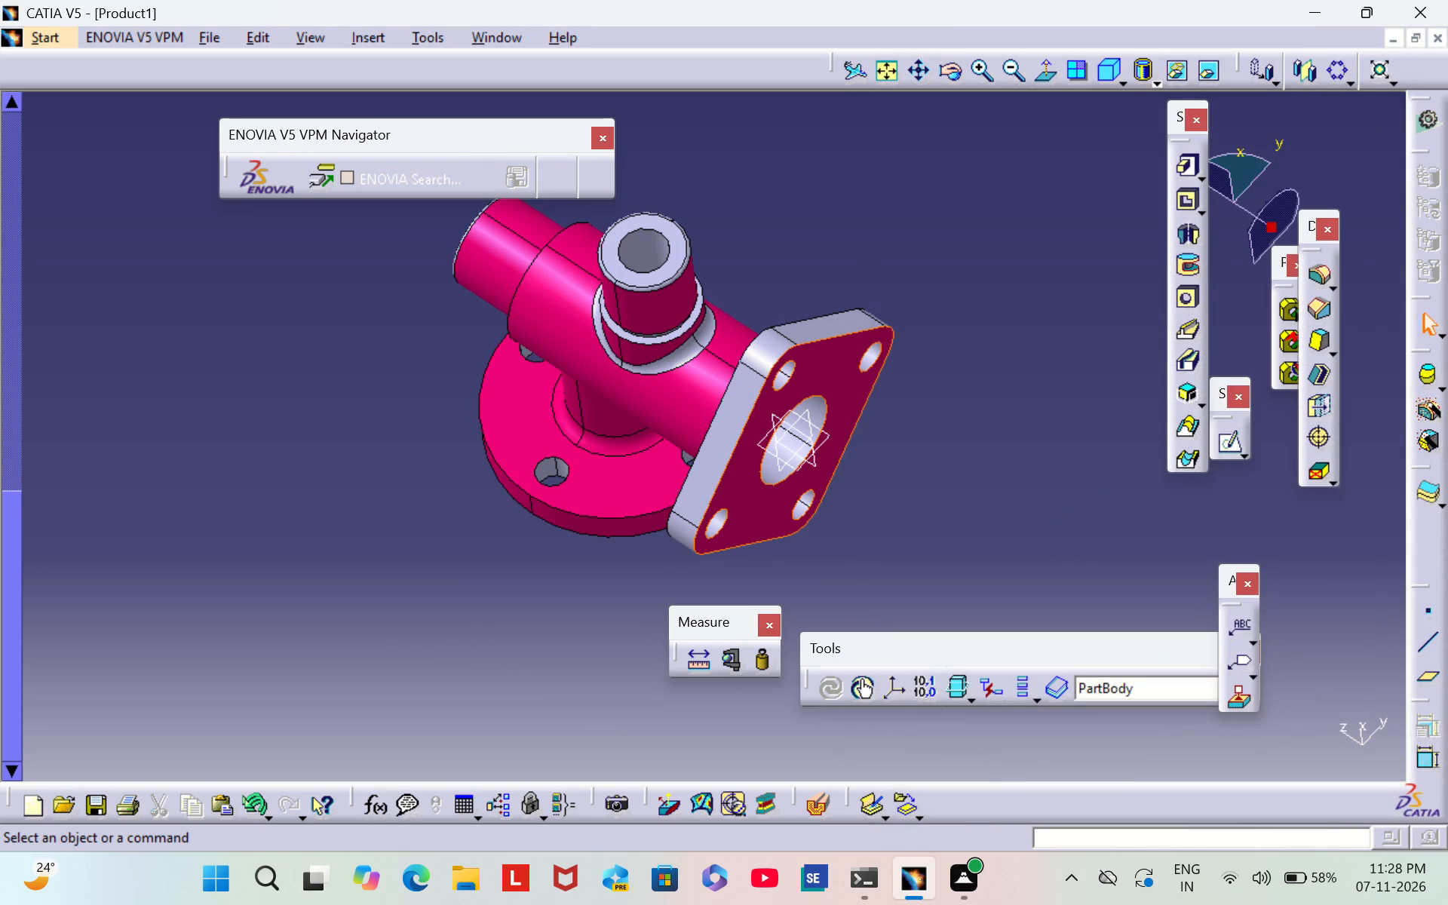
# Colour the flat side face along the square base's edge on the side boss's side hot pink.
pyautogui.scroll(-1, 572, 608)
pyautogui.moveTo(572, 608); pyautogui.dragTo(988, 358, button='middle')
pyautogui.moveTo(574, 606); pyautogui.dragTo(988, 358, button='right')
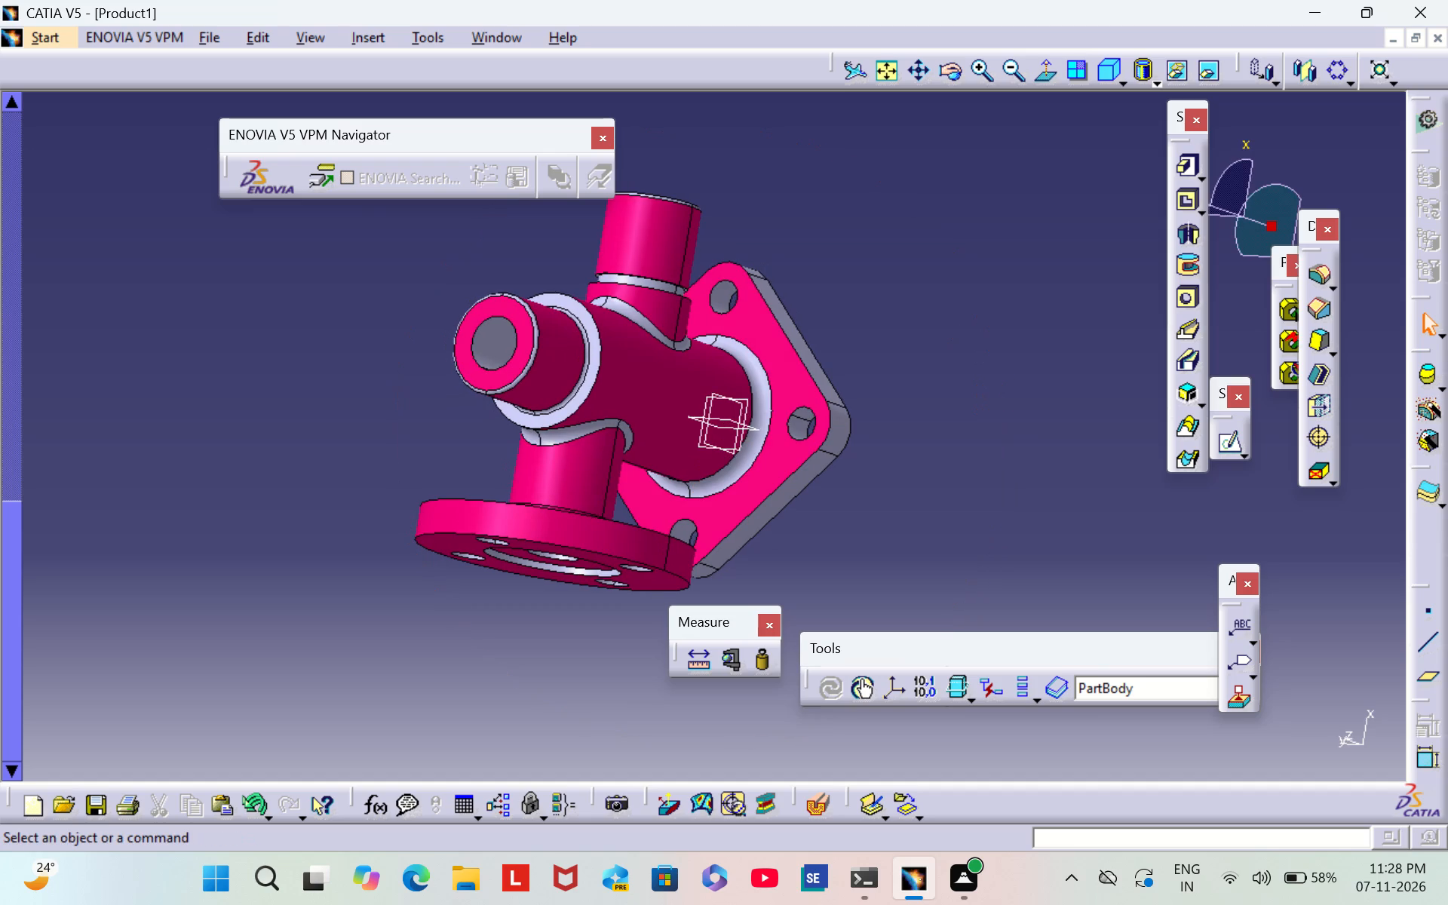
pyautogui.rightClick(801, 345)
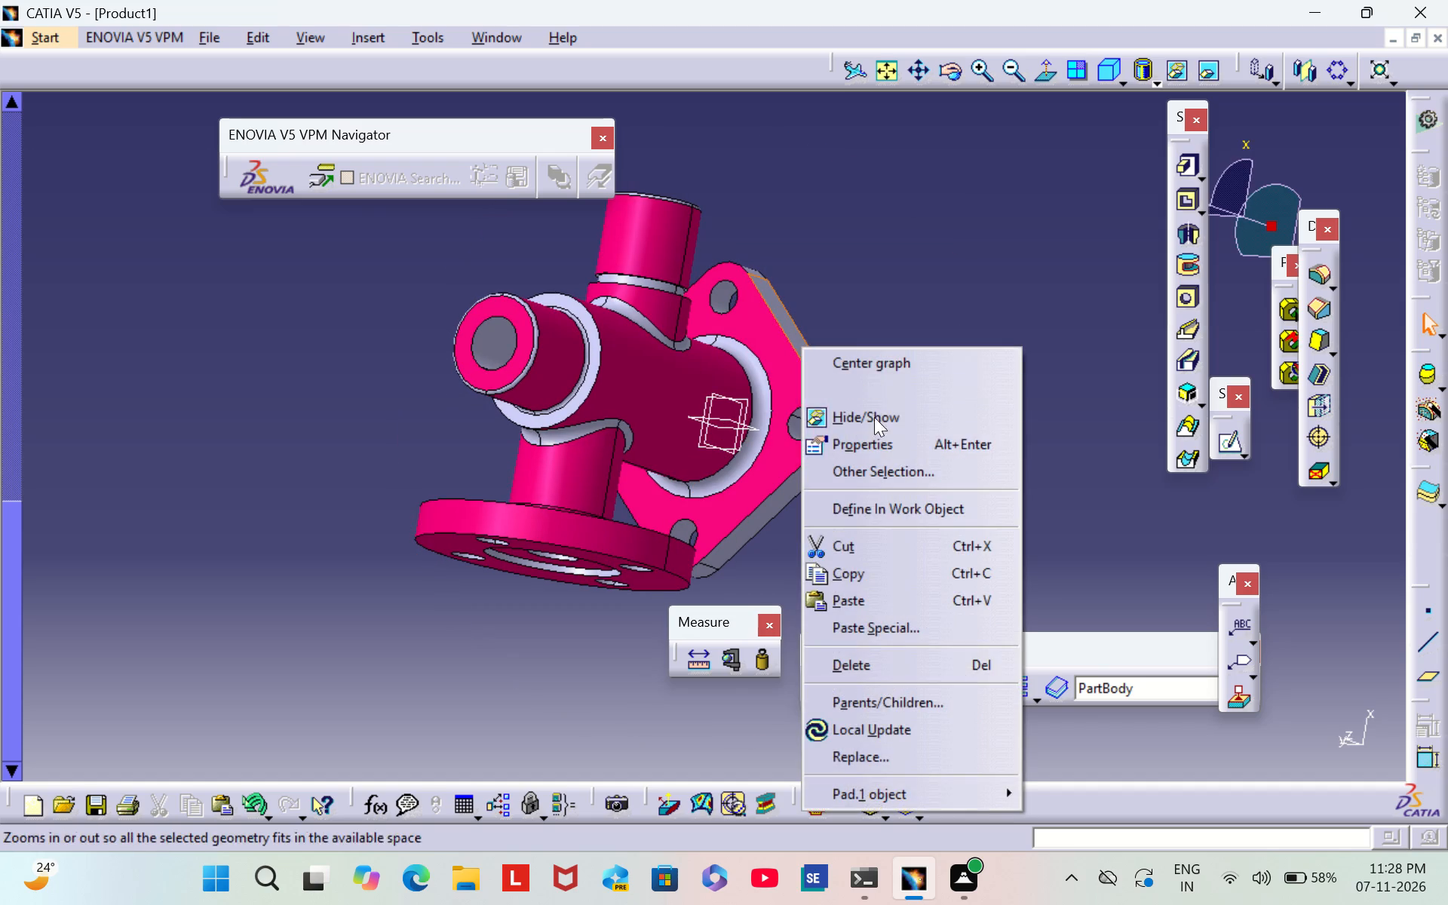
pyautogui.click(885, 441)
pyautogui.click(1023, 232)
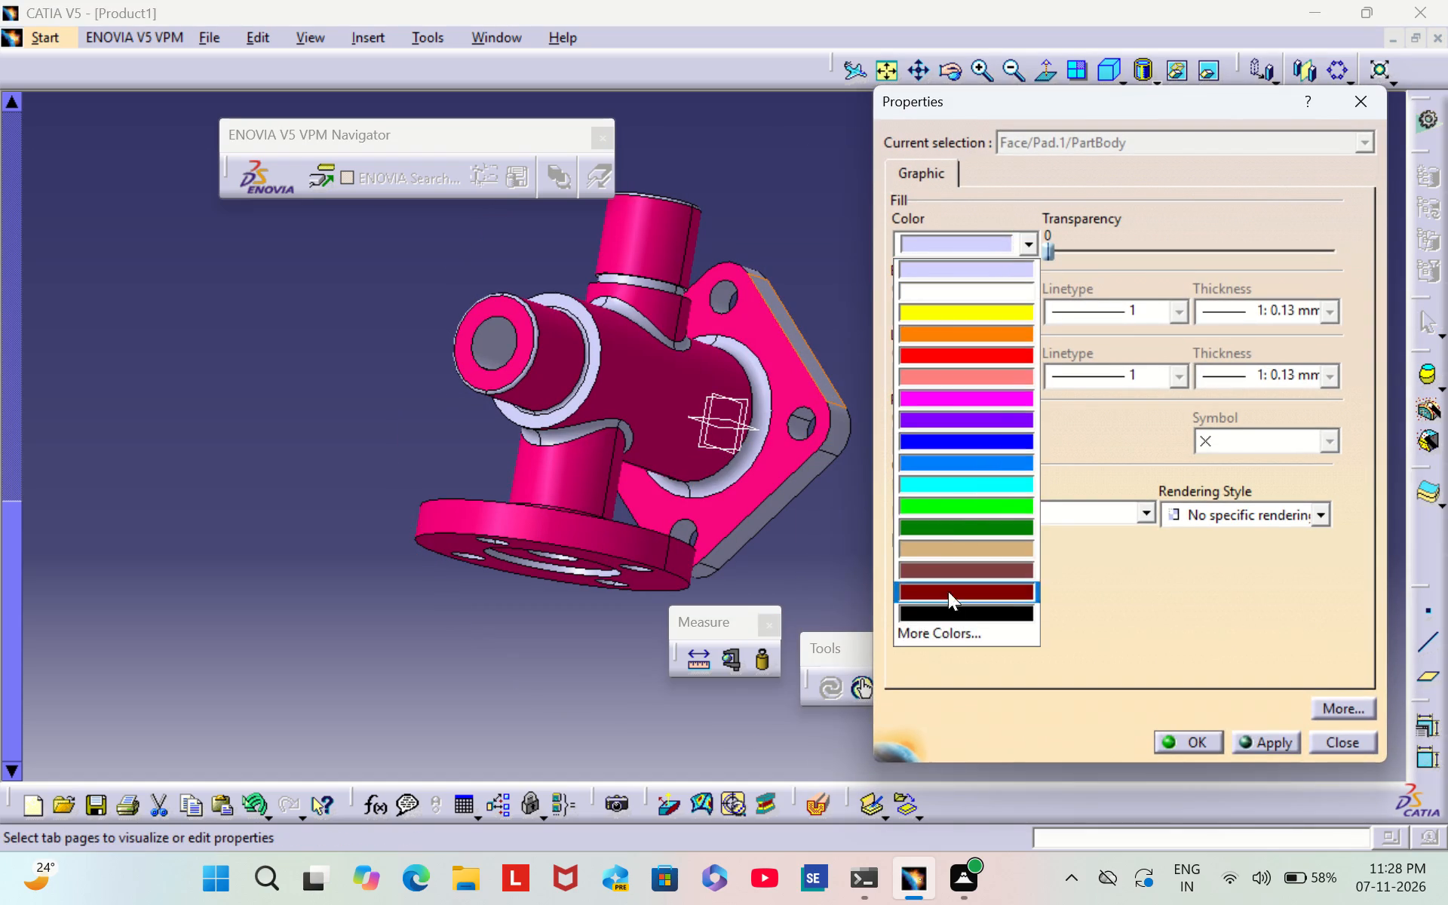
pyautogui.click(955, 627)
pyautogui.click(1330, 589)
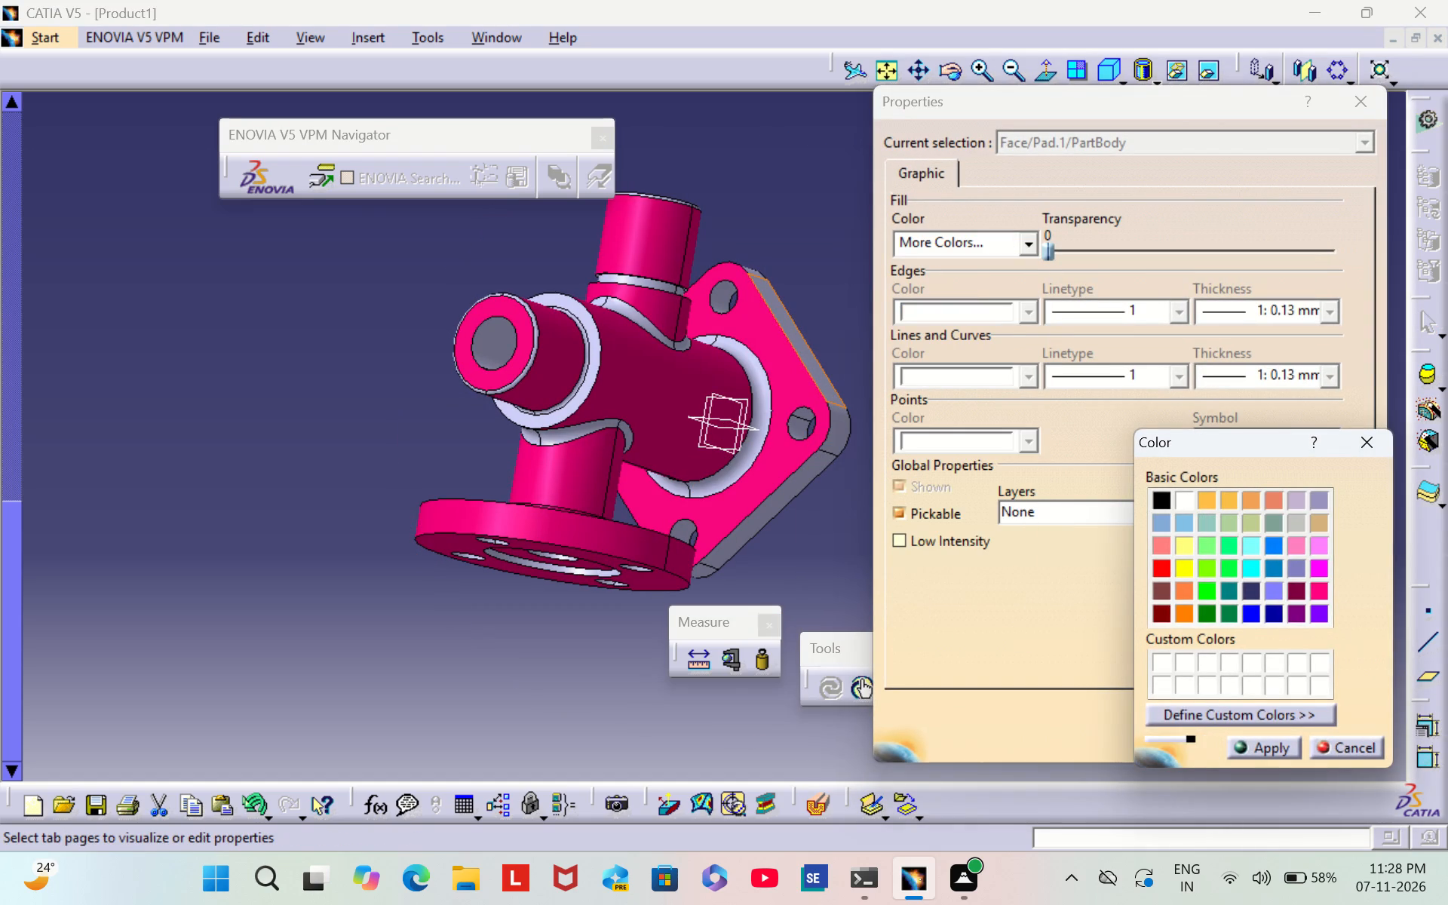
pyautogui.click(1189, 738)
pyautogui.click(1189, 738)
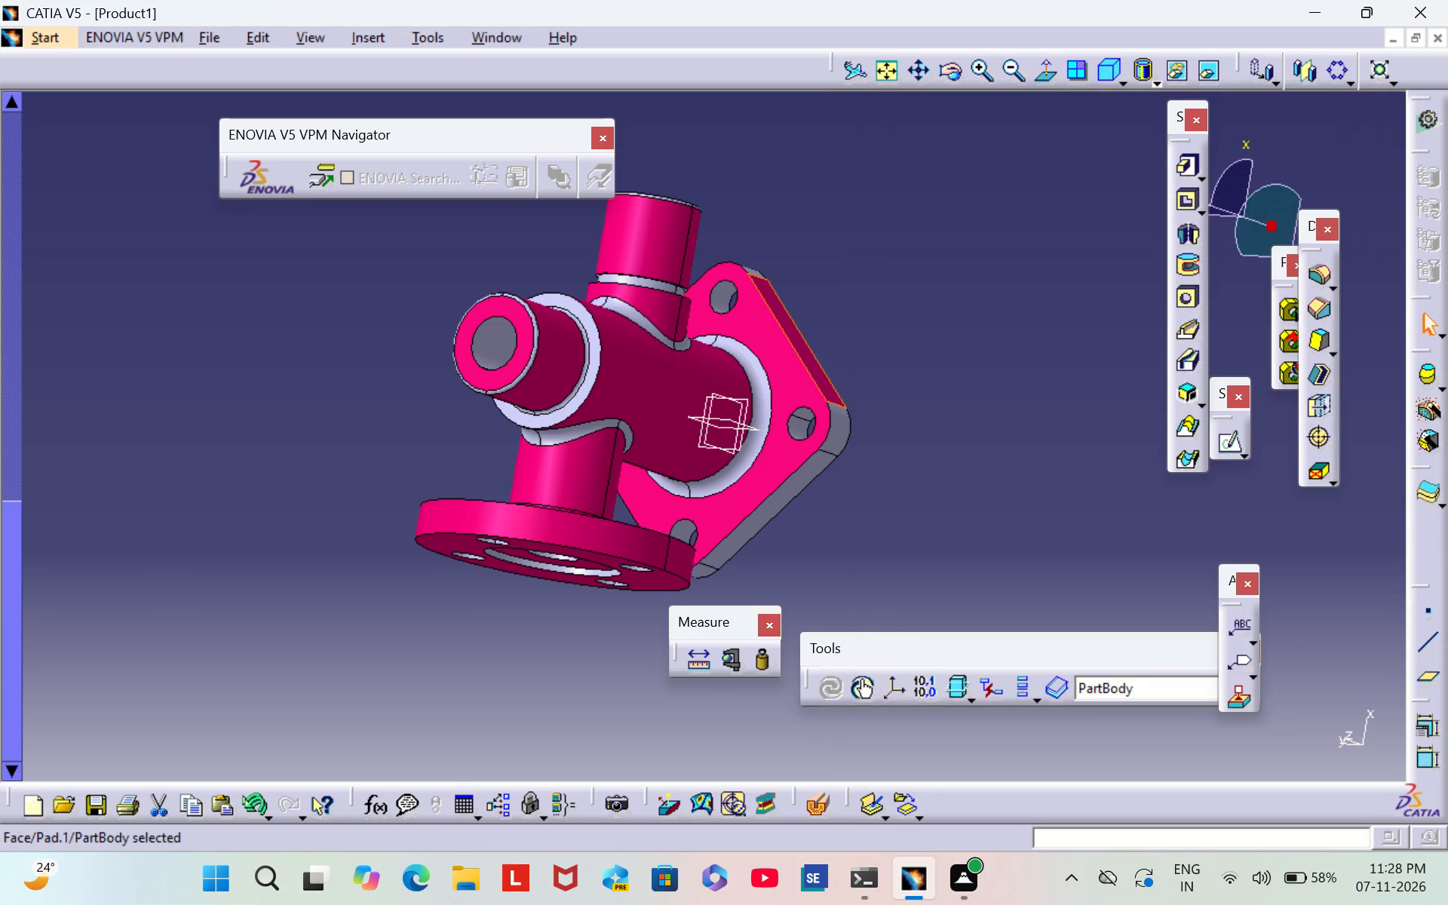
pyautogui.click(981, 474)
# Colour the adjacent flat side face of the square base, towards the round bolt-hole flange, hot pink.
pyautogui.moveTo(981, 471); pyautogui.dragTo(563, 313, button='middle')
pyautogui.scroll(-1, 981, 471)
pyautogui.moveTo(977, 469); pyautogui.dragTo(563, 313, button='right')
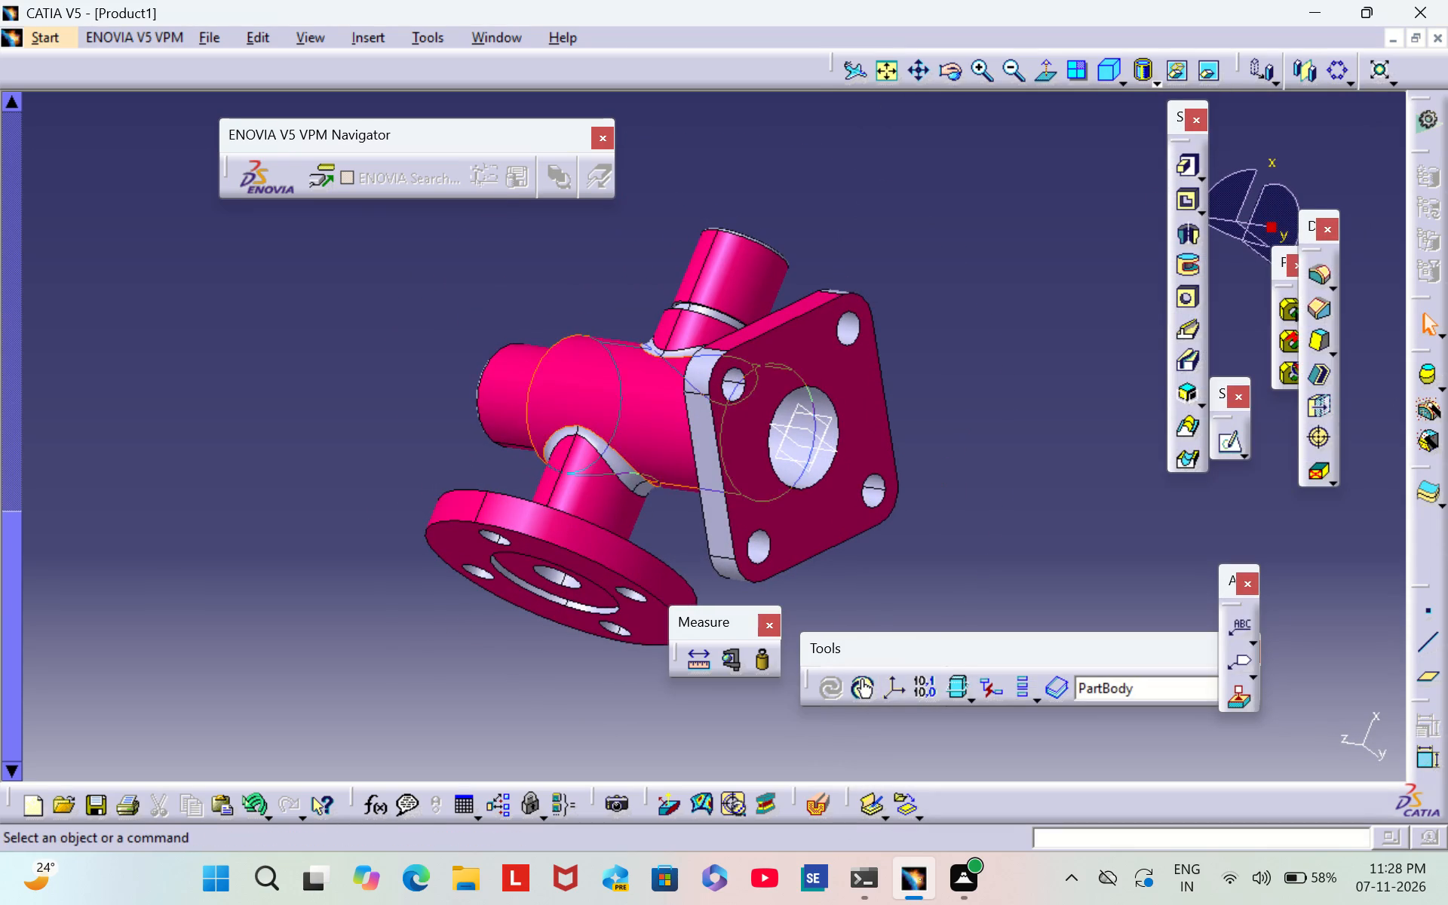
pyautogui.rightClick(701, 465)
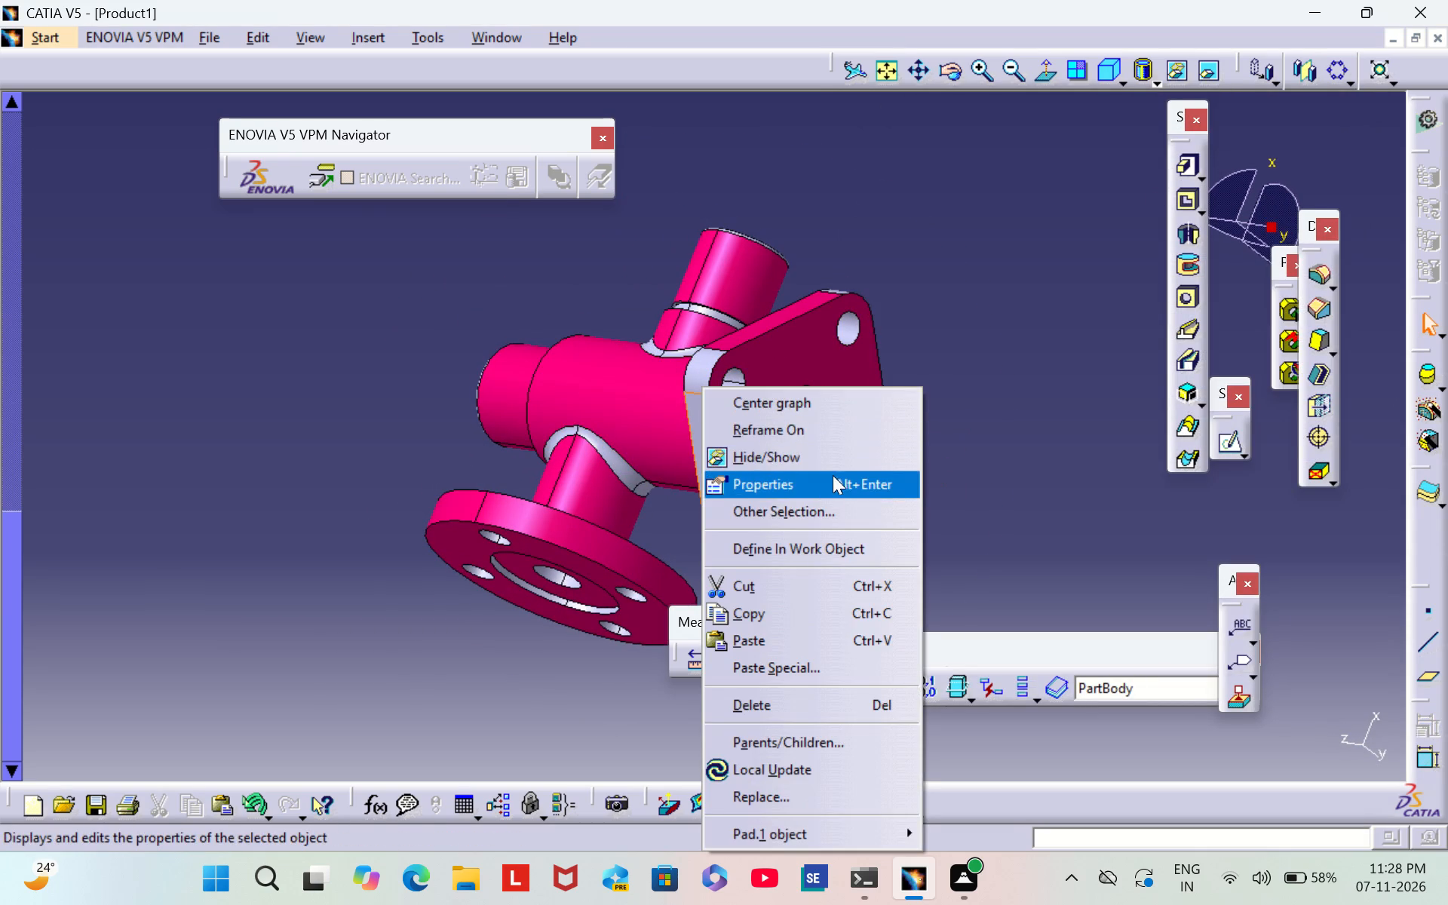
pyautogui.click(833, 476)
pyautogui.click(1023, 250)
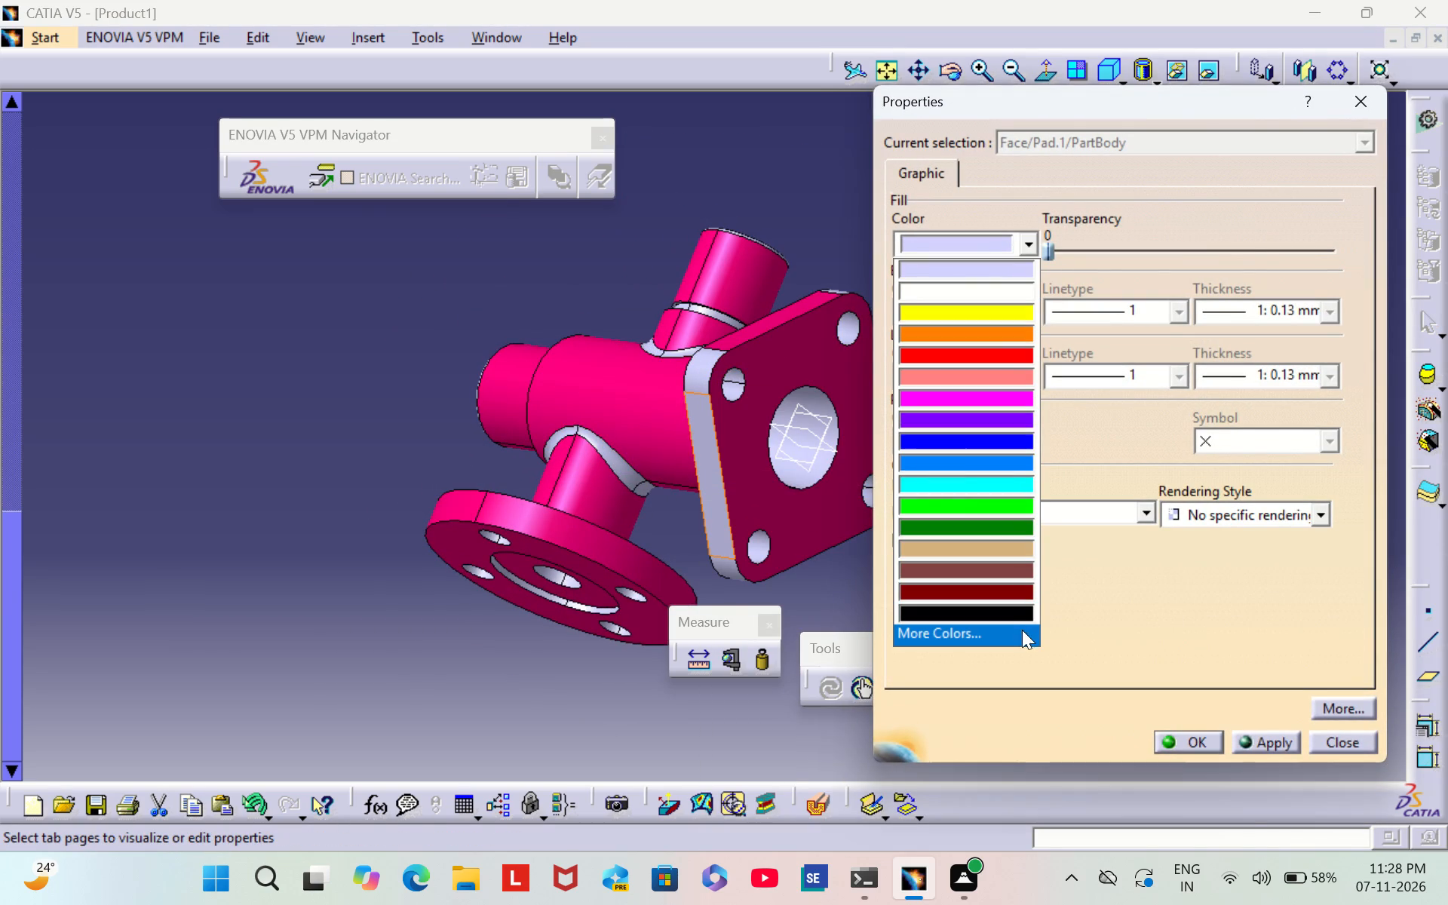
pyautogui.click(986, 639)
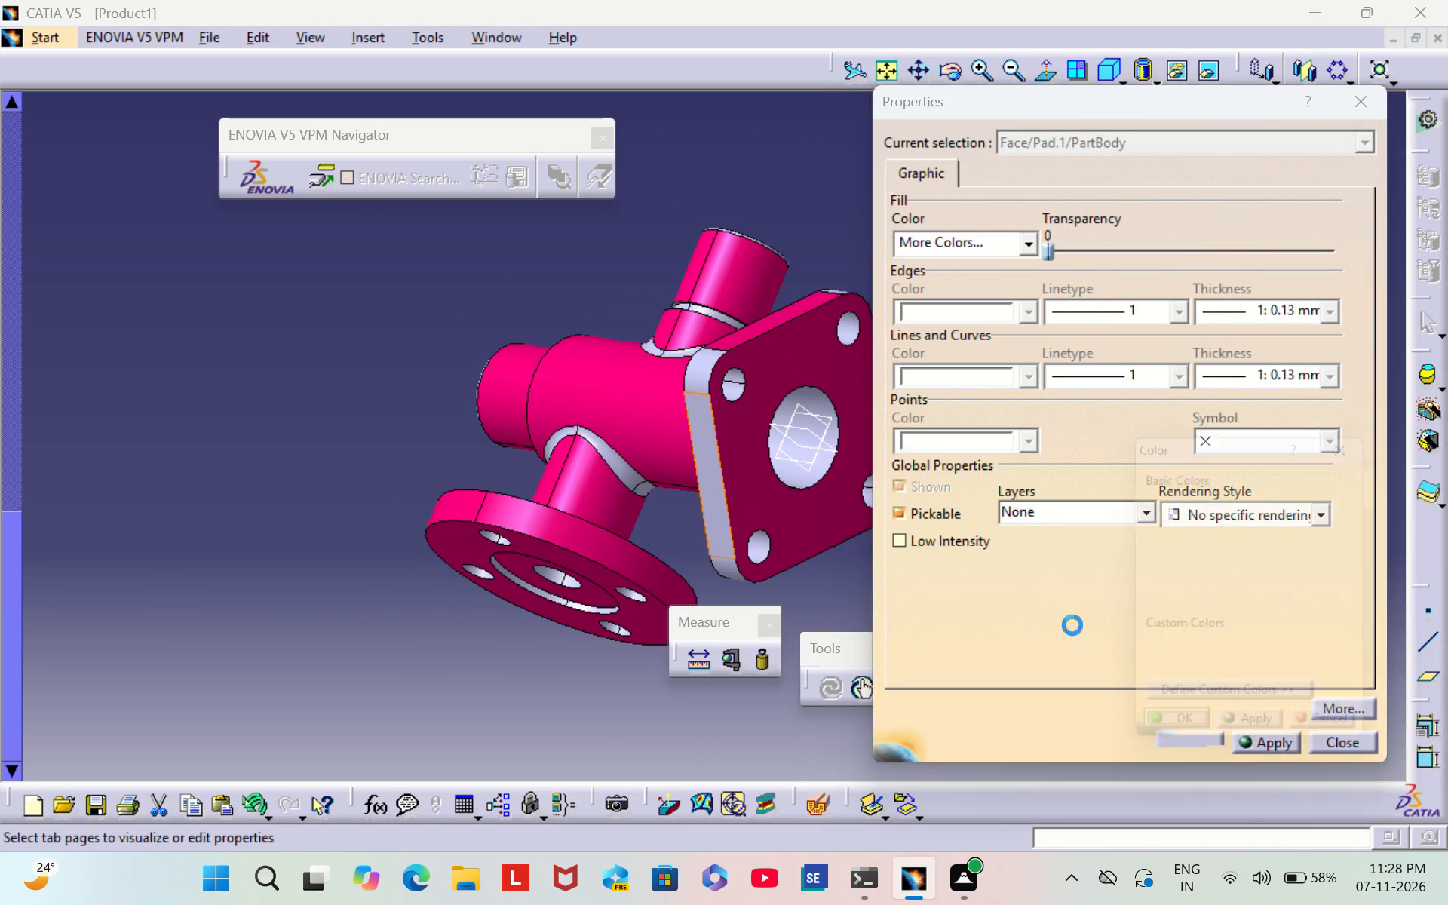
pyautogui.click(1317, 579)
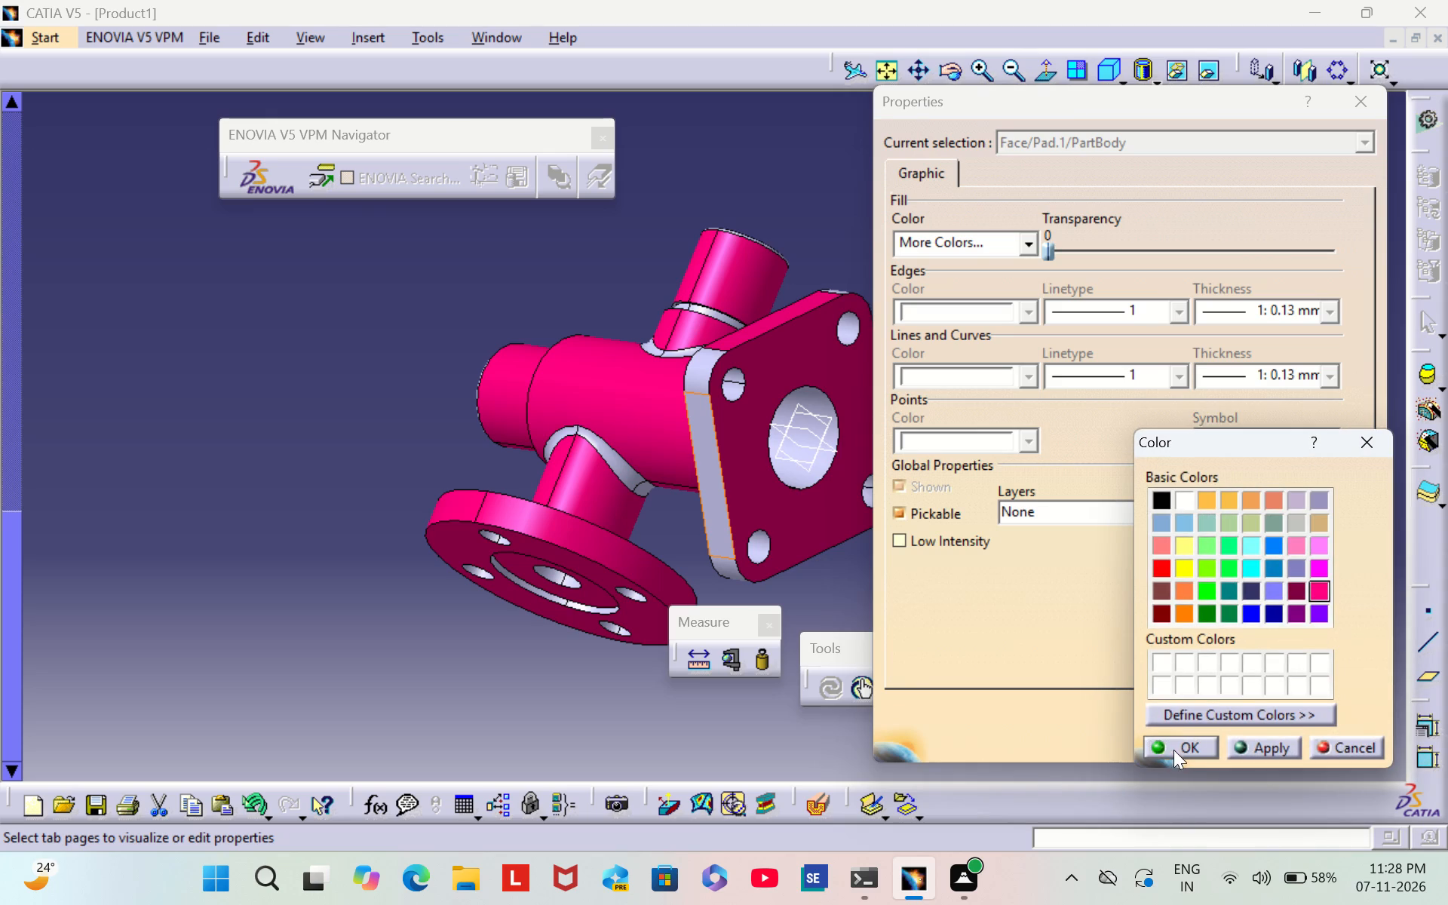
pyautogui.click(1173, 748)
pyautogui.click(1189, 738)
pyautogui.click(1014, 416)
# Colour the fillet face between the foot of the column and the square base hot pink.
pyautogui.scroll(-1, 443, 399)
pyautogui.moveTo(443, 399); pyautogui.dragTo(1014, 213, button='middle')
pyautogui.moveTo(445, 396); pyautogui.dragTo(996, 238, button='right')
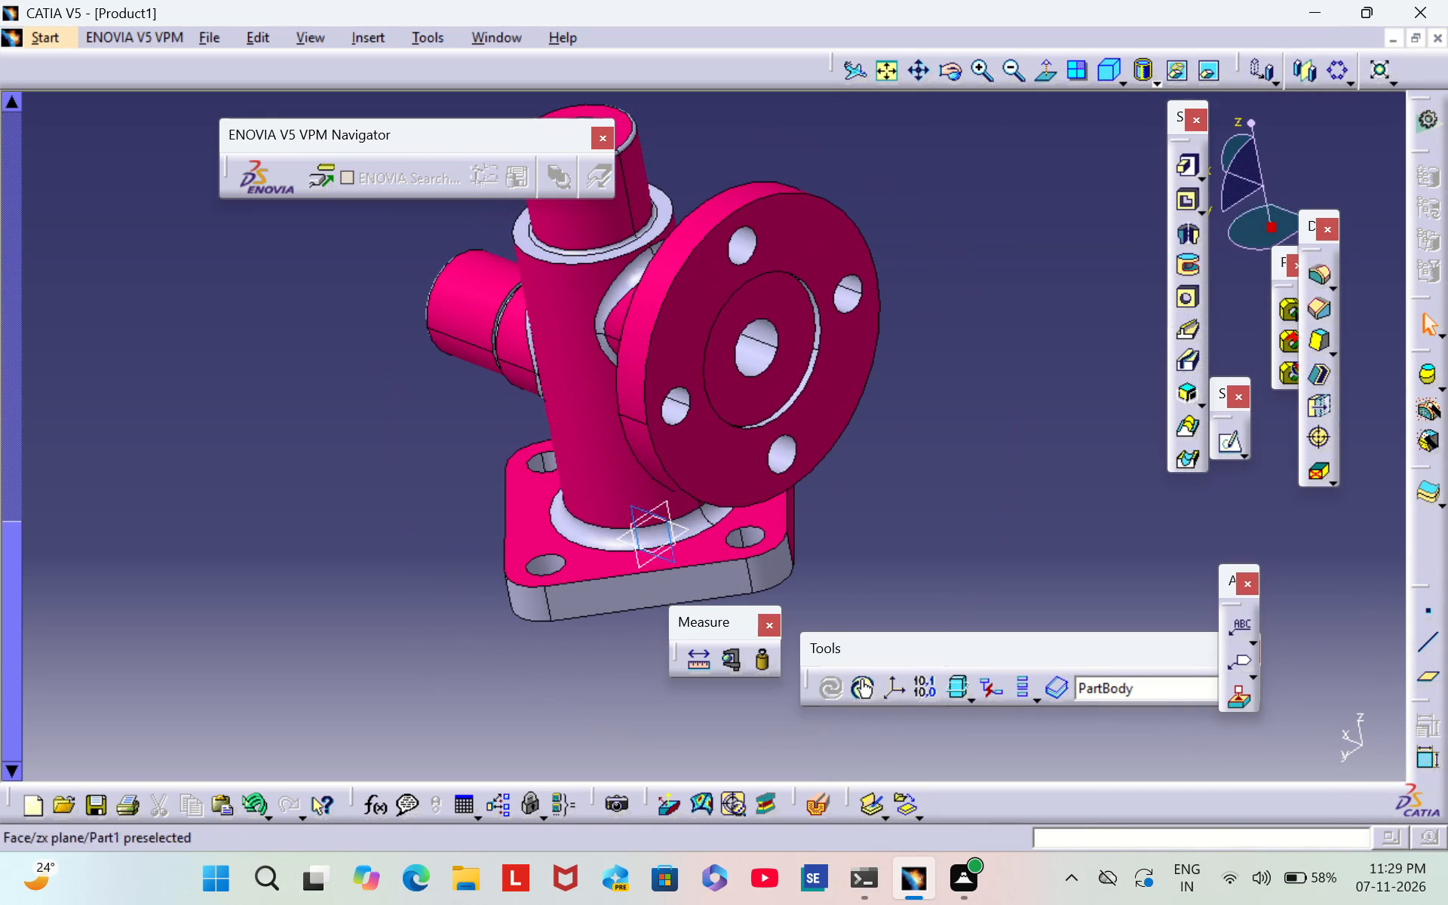
pyautogui.scroll(-2, 366, 458)
pyautogui.moveTo(366, 456); pyautogui.dragTo(699, 405, button='middle')
pyautogui.moveTo(367, 455); pyautogui.dragTo(699, 405, button='right')
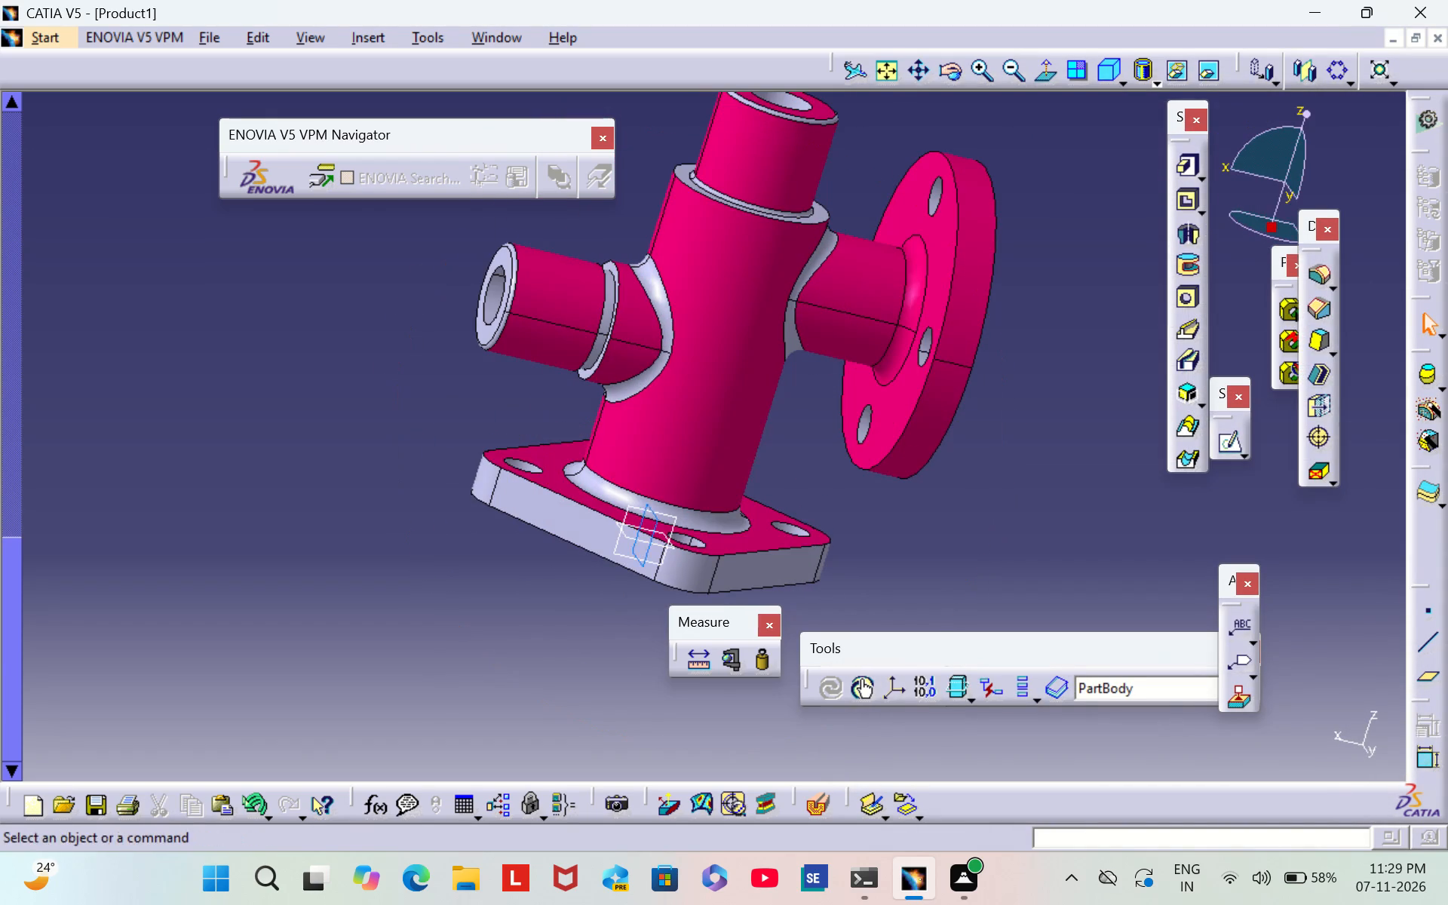
pyautogui.rightClick(724, 517)
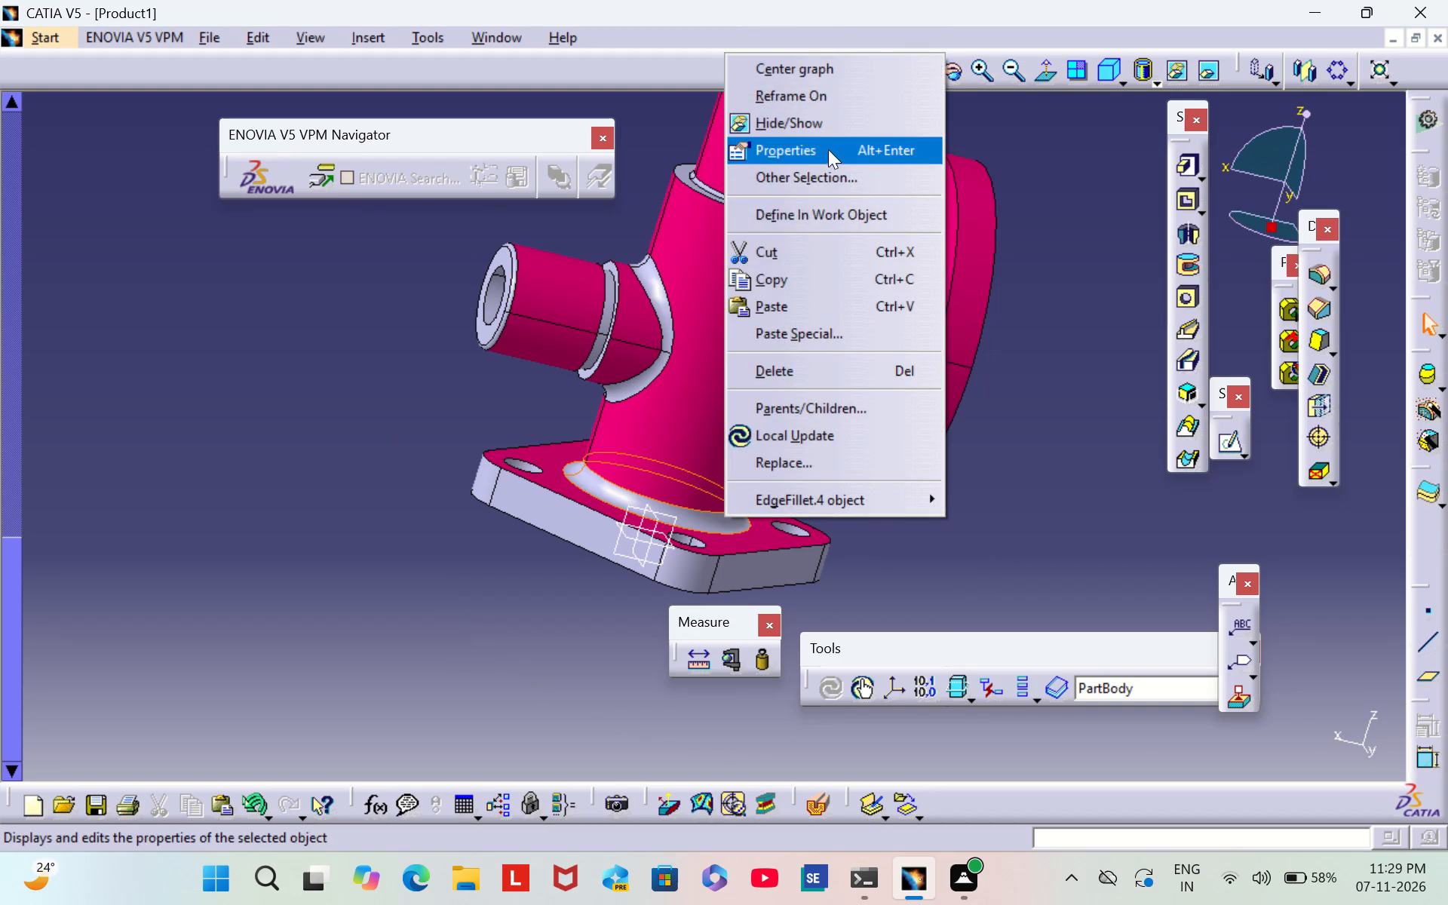
pyautogui.click(828, 149)
pyautogui.click(962, 256)
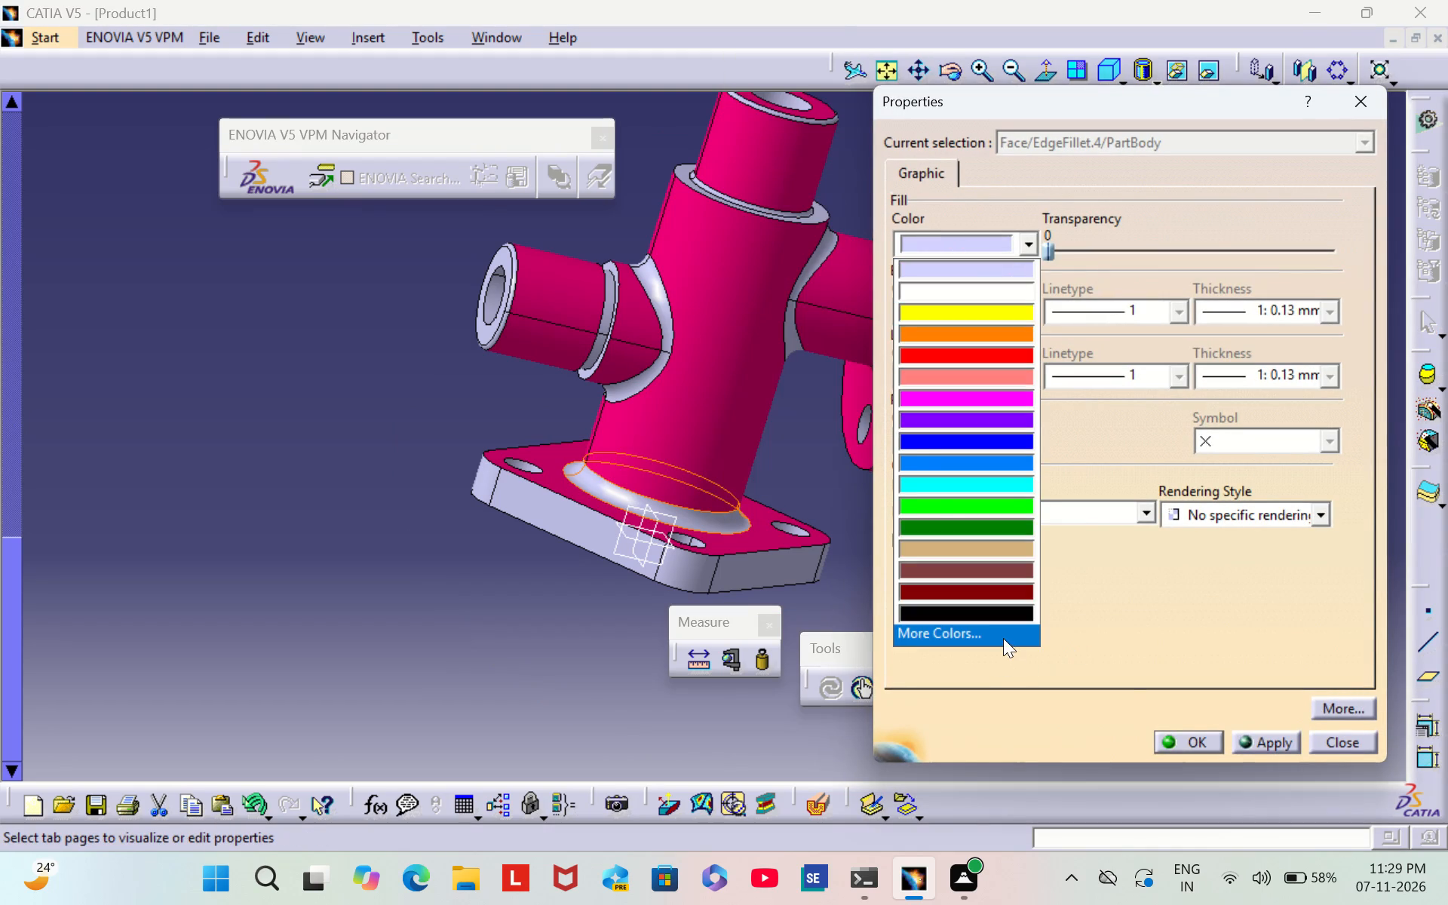
pyautogui.click(1003, 637)
pyautogui.click(1315, 597)
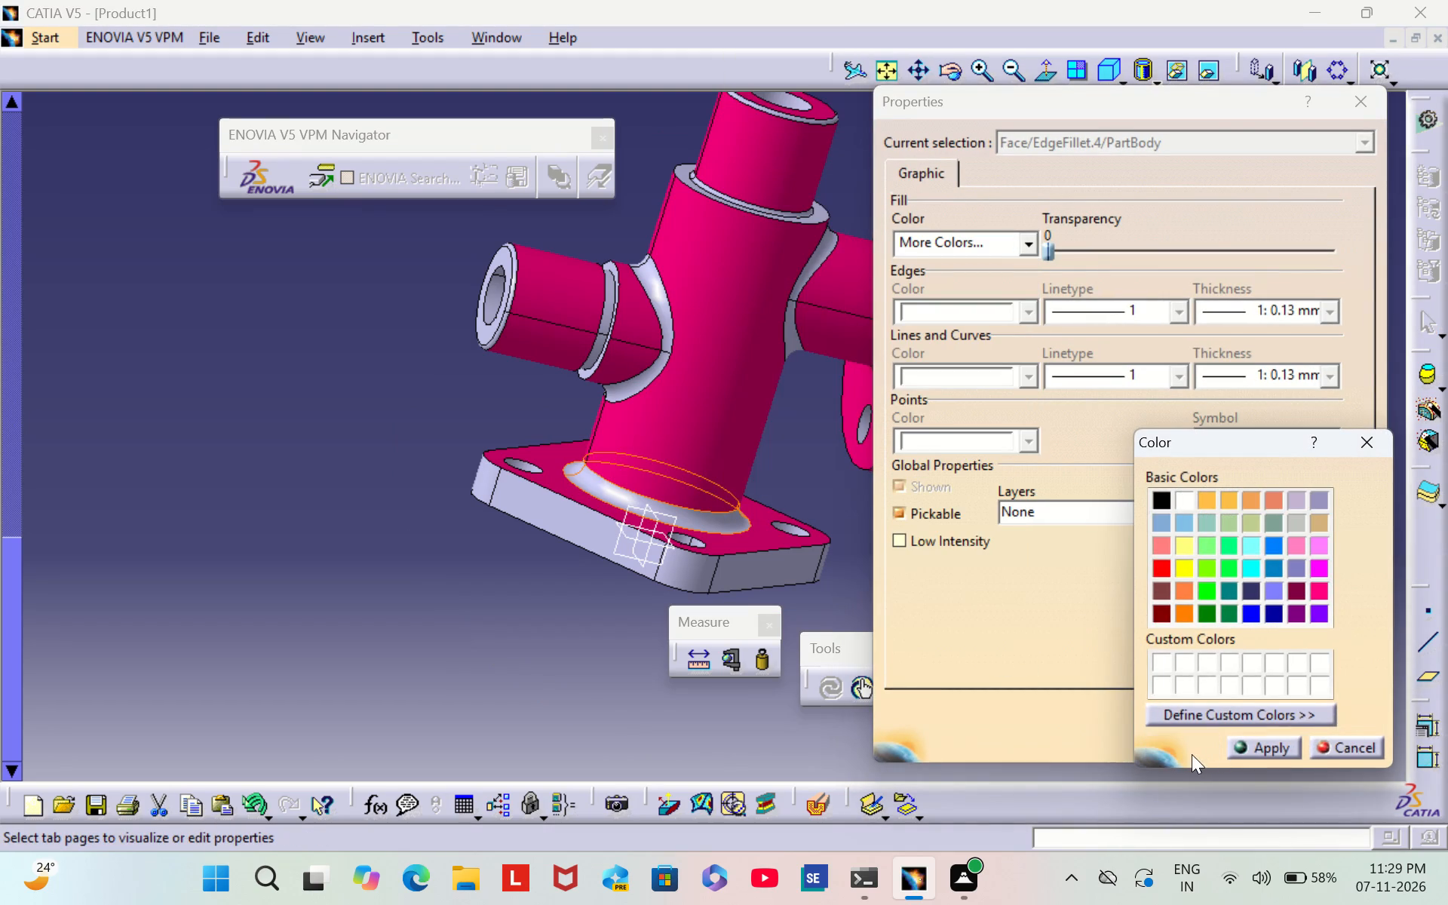
pyautogui.click(1192, 754)
pyautogui.click(1192, 740)
pyautogui.click(814, 458)
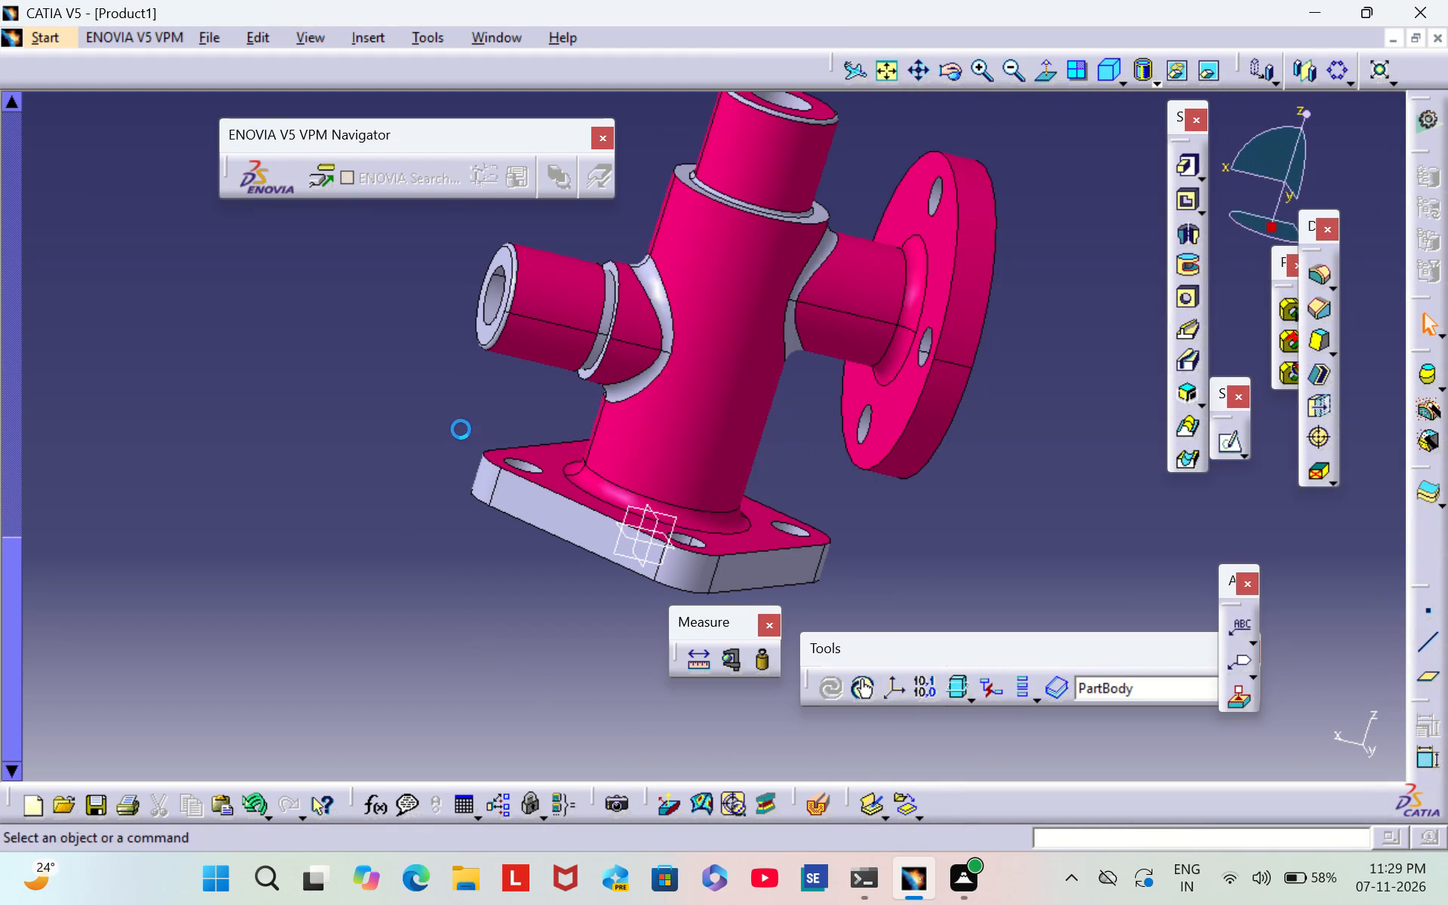
# Colour the inner cylindrical face of the side boss's bore hot pink.
pyautogui.scroll(-1, 339, 339)
pyautogui.moveTo(339, 339); pyautogui.dragTo(706, 471, button='middle')
pyautogui.moveTo(343, 340); pyautogui.dragTo(706, 470, button='right')
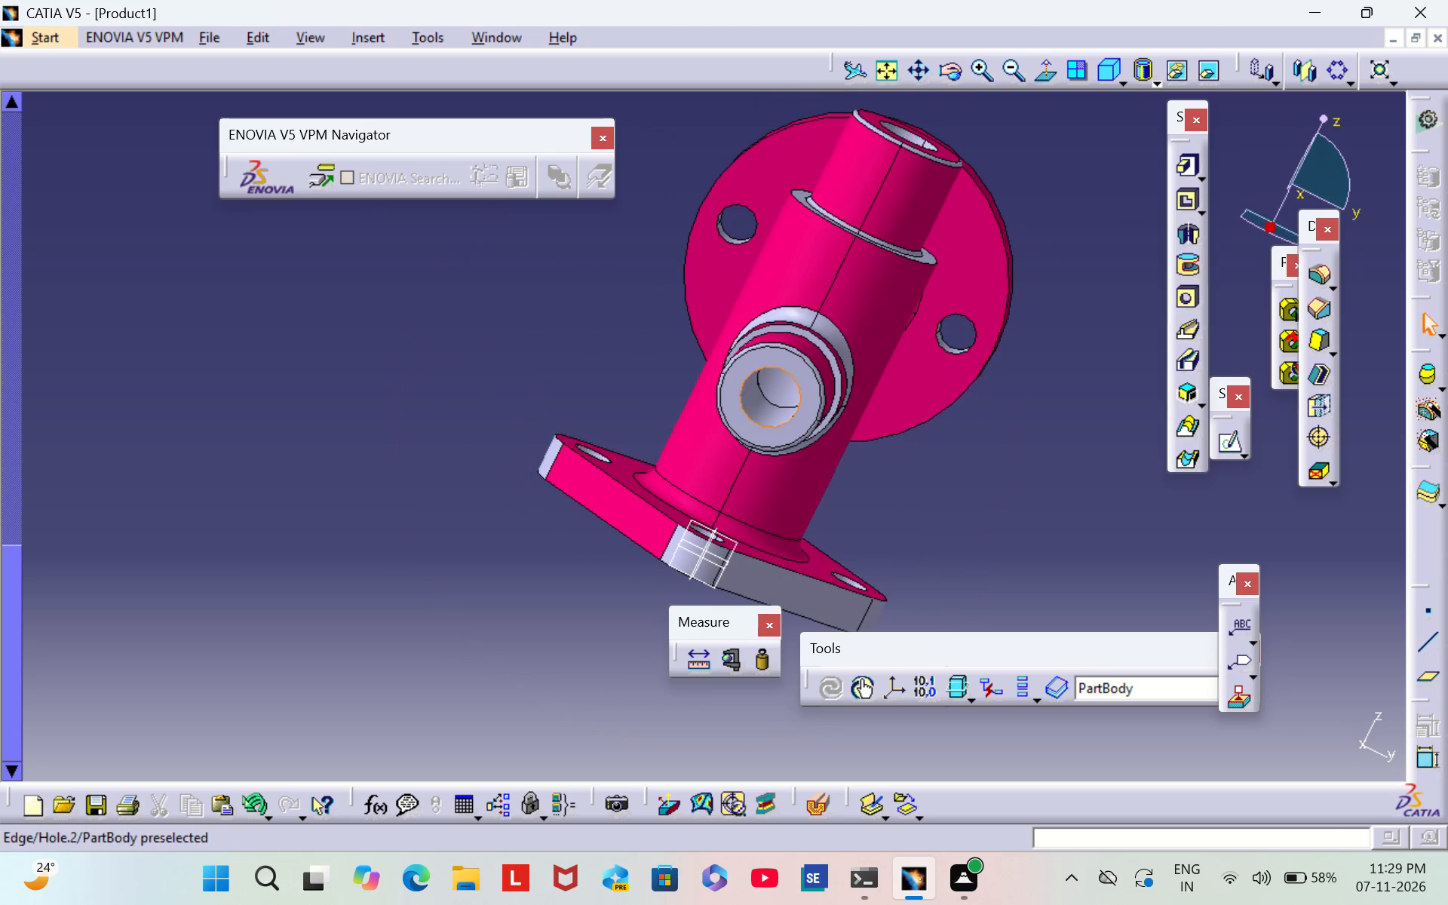
pyautogui.rightClick(759, 400)
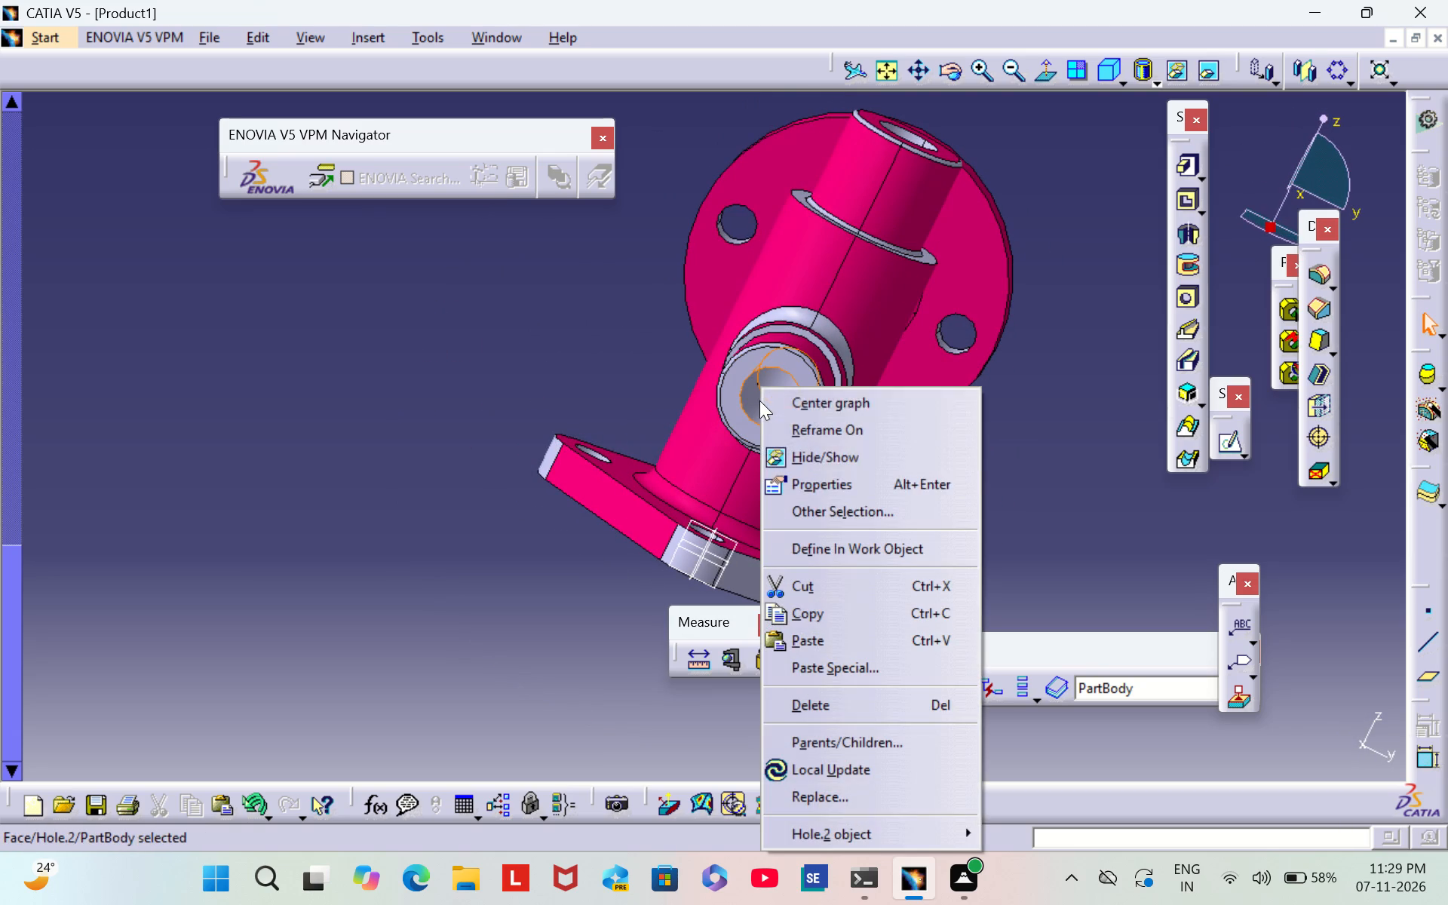
pyautogui.click(823, 484)
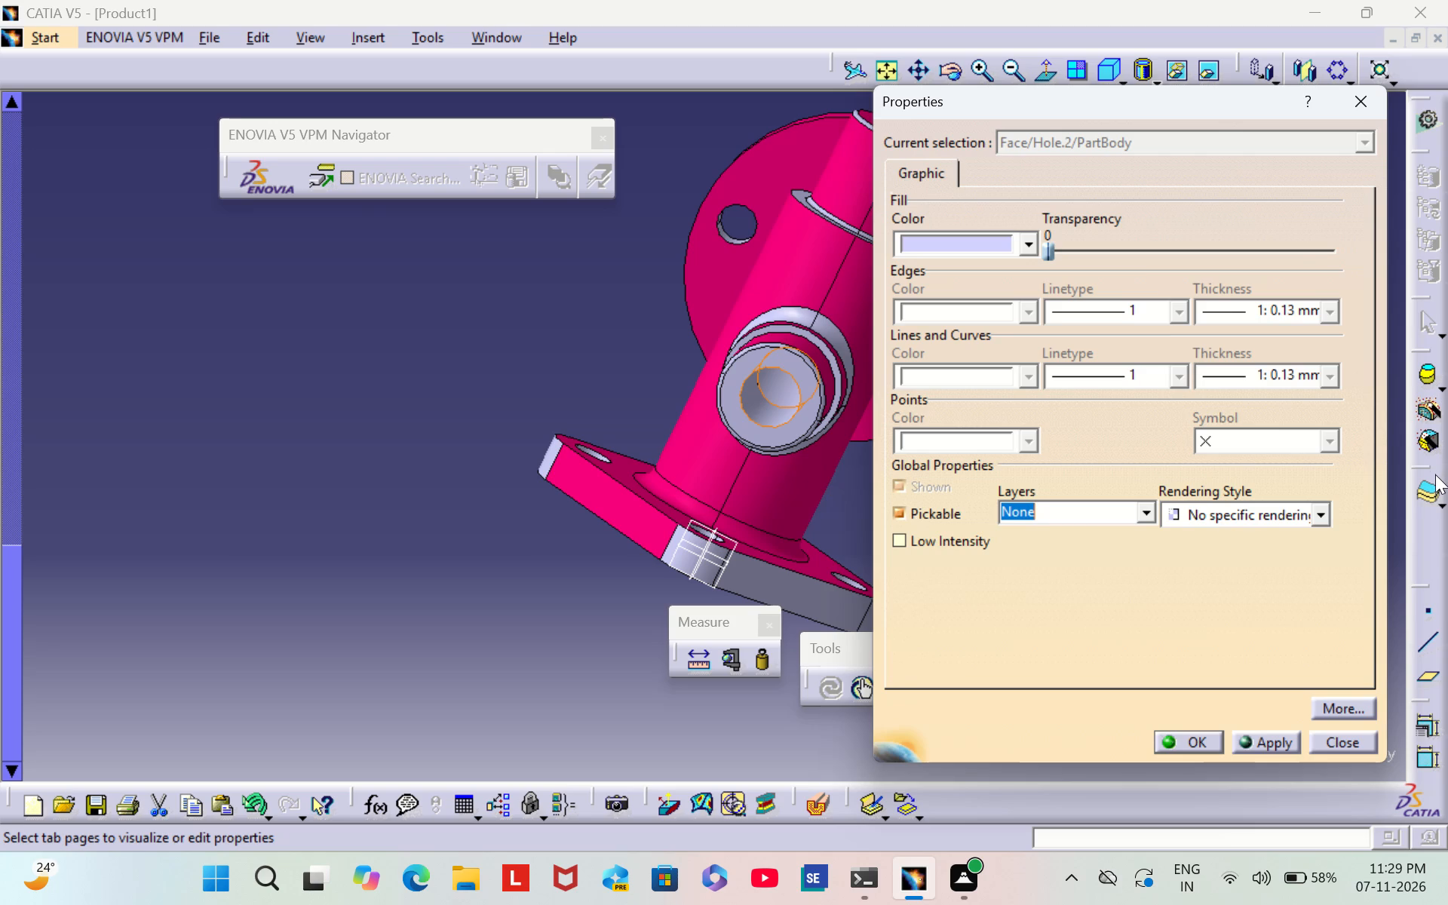
pyautogui.click(1017, 251)
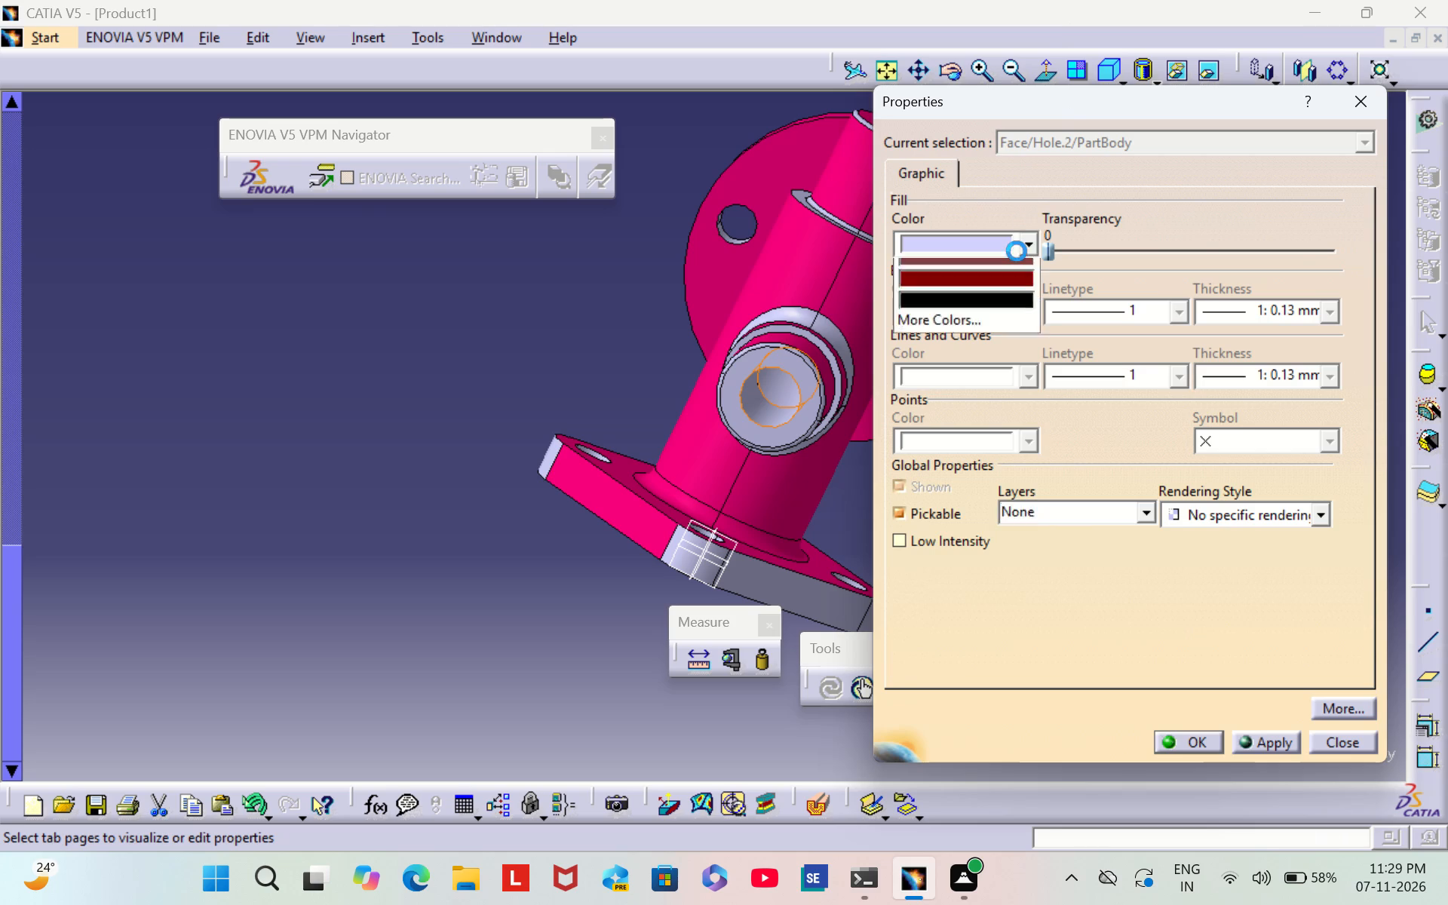
pyautogui.click(954, 627)
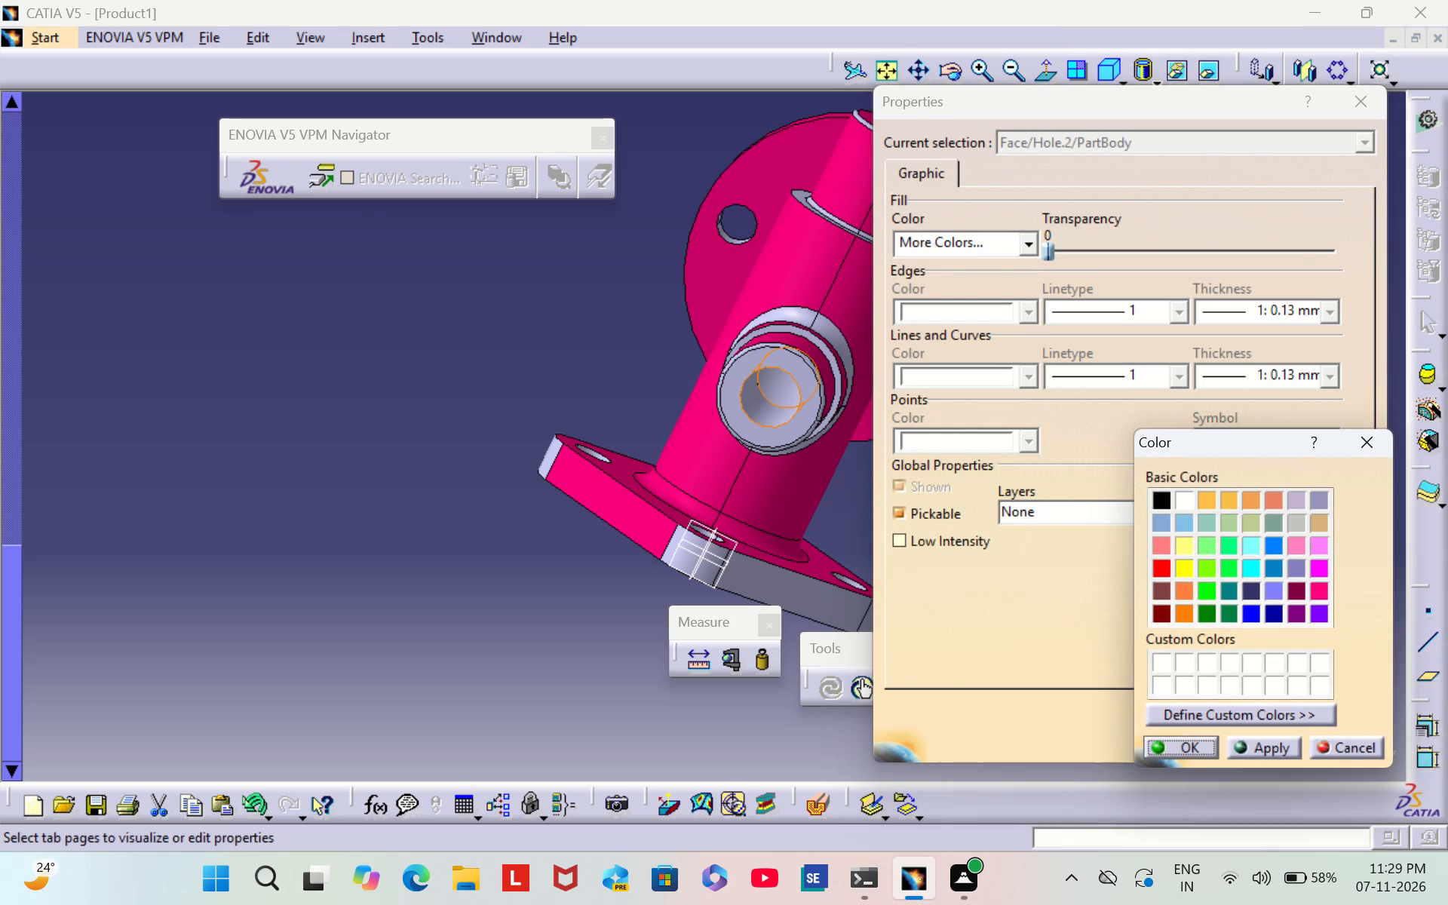
pyautogui.click(1315, 592)
pyautogui.click(1192, 748)
pyautogui.click(1195, 737)
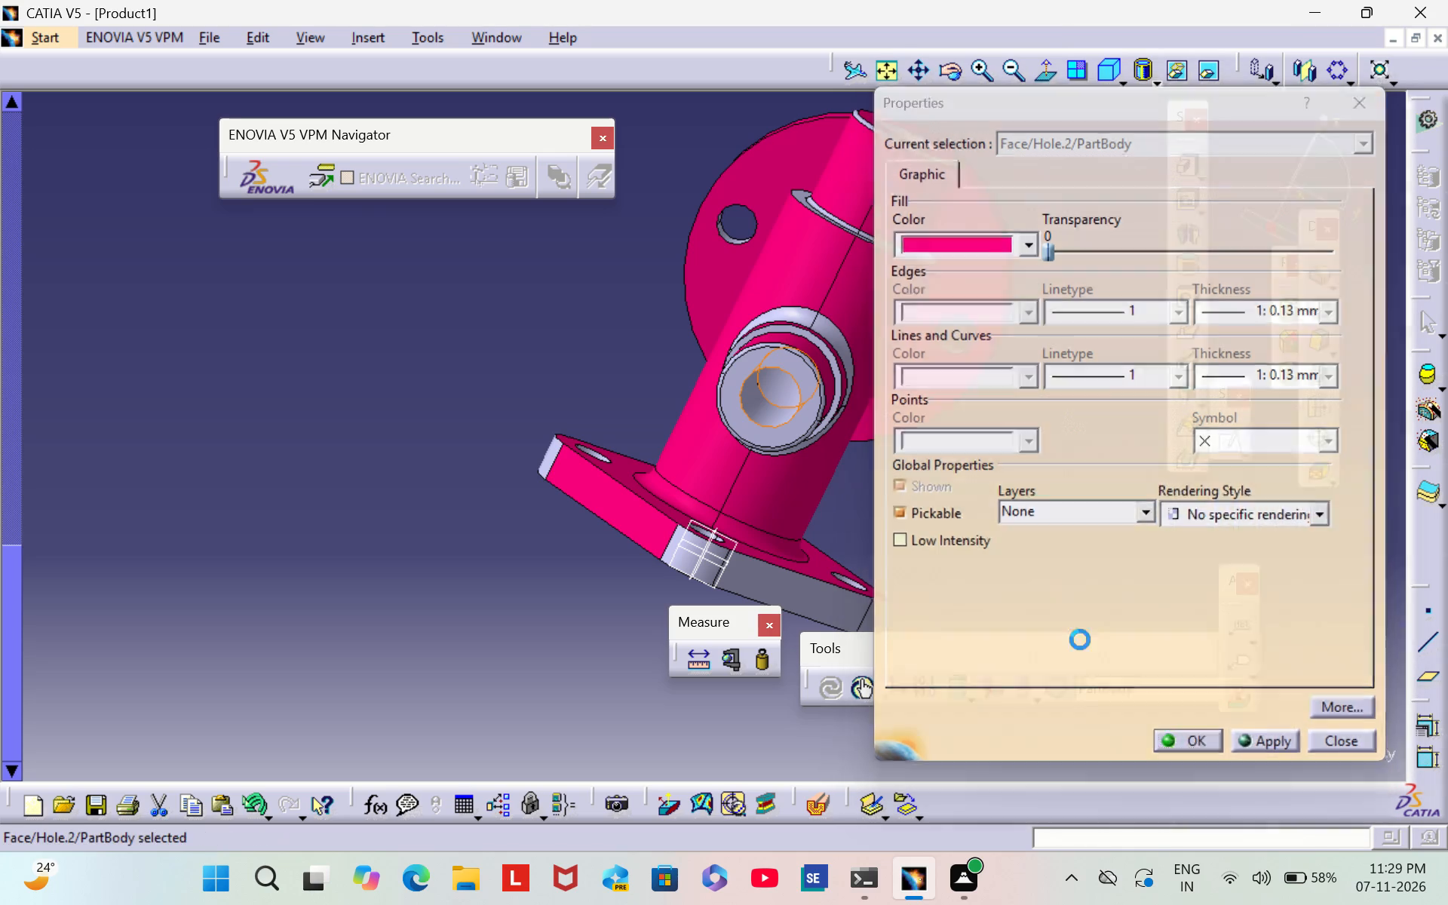
pyautogui.click(488, 410)
# Colour the rounded corner face between the square base's two hot pink side faces hot pink.
pyautogui.moveTo(489, 404); pyautogui.dragTo(860, 445, button='middle')
pyautogui.moveTo(489, 403); pyautogui.dragTo(860, 445, button='right')
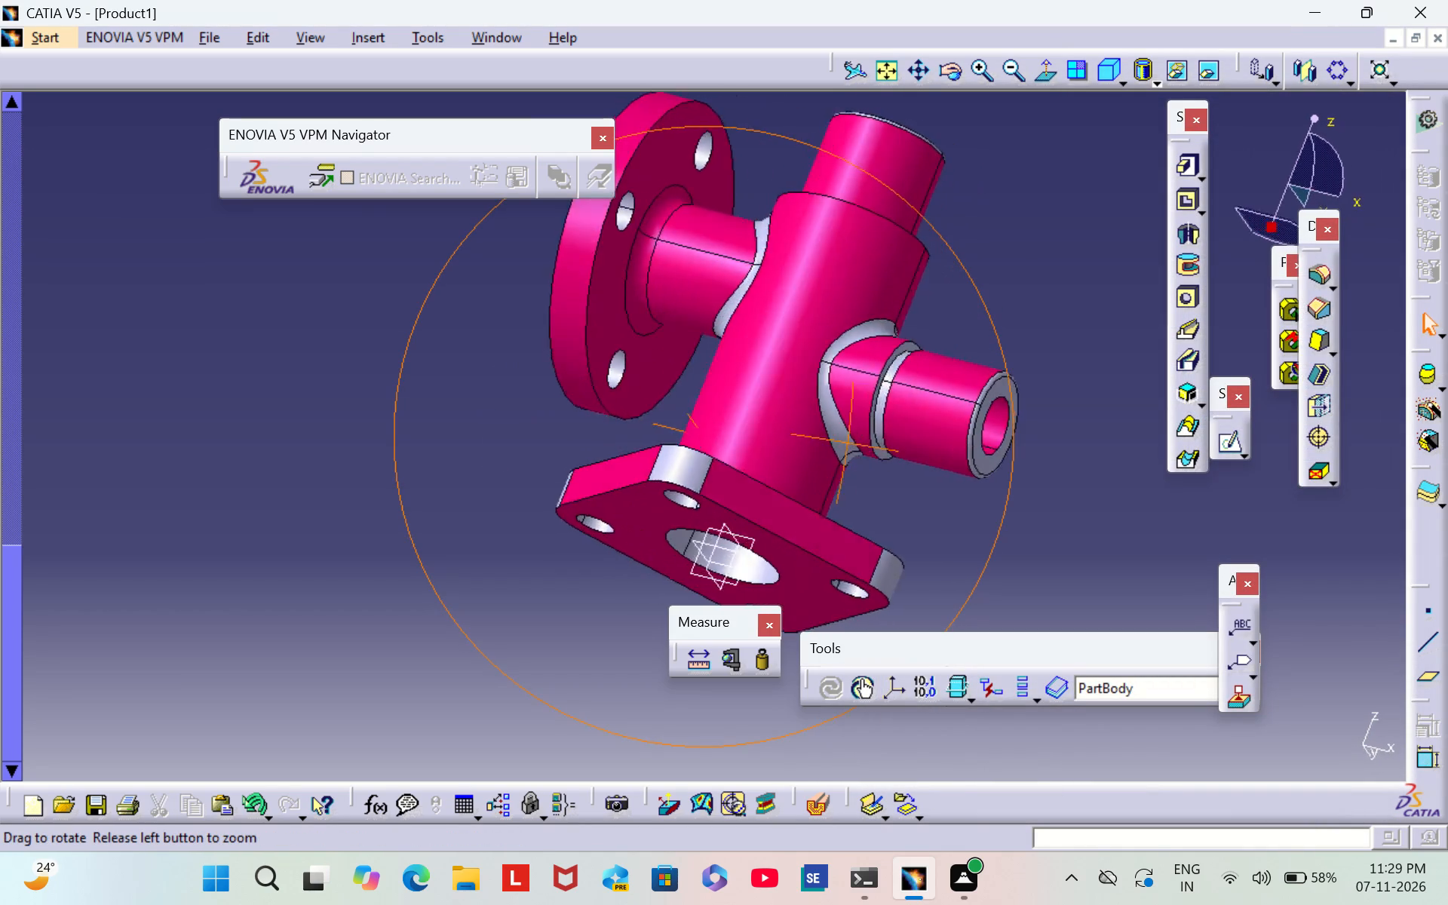
pyautogui.moveTo(860, 445); pyautogui.dragTo(986, 441, button='right')
pyautogui.moveTo(860, 445); pyautogui.dragTo(986, 440, button='middle')
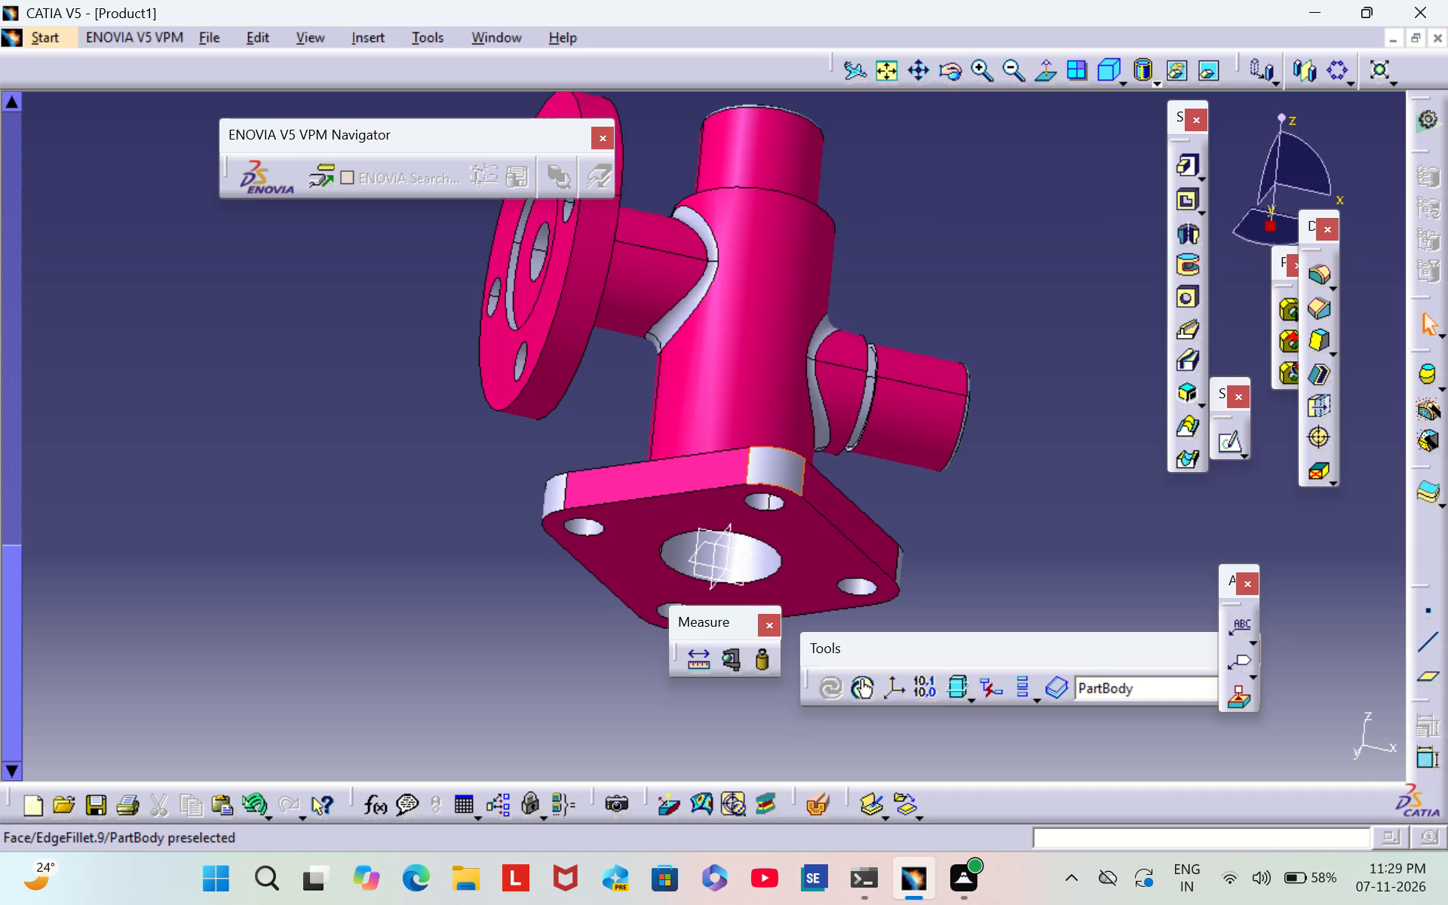
pyautogui.rightClick(786, 474)
pyautogui.click(874, 106)
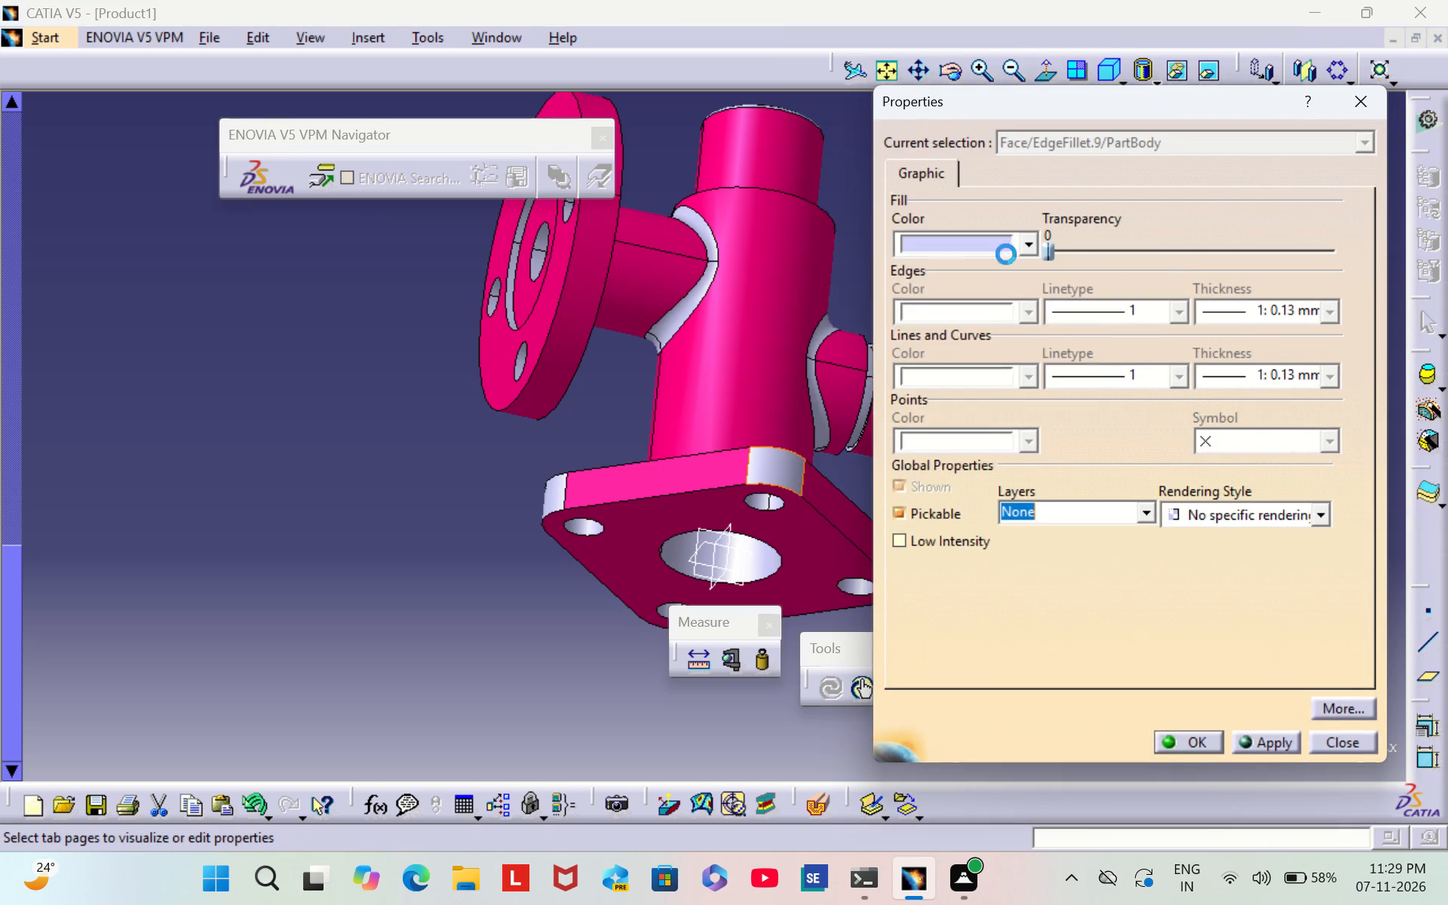
pyautogui.click(1008, 251)
pyautogui.click(1028, 646)
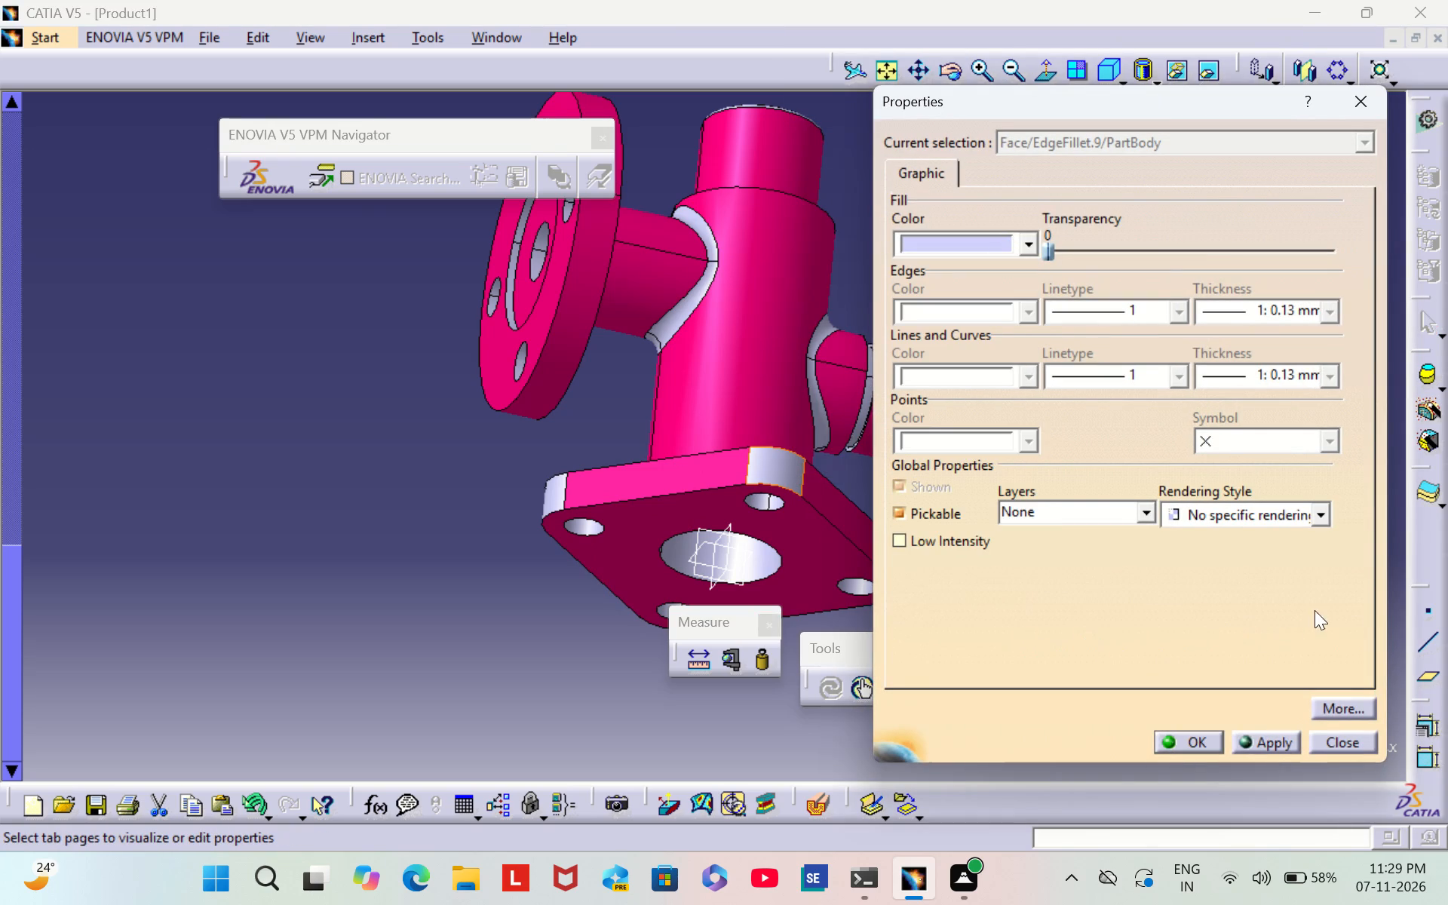
pyautogui.click(1001, 244)
pyautogui.click(1006, 628)
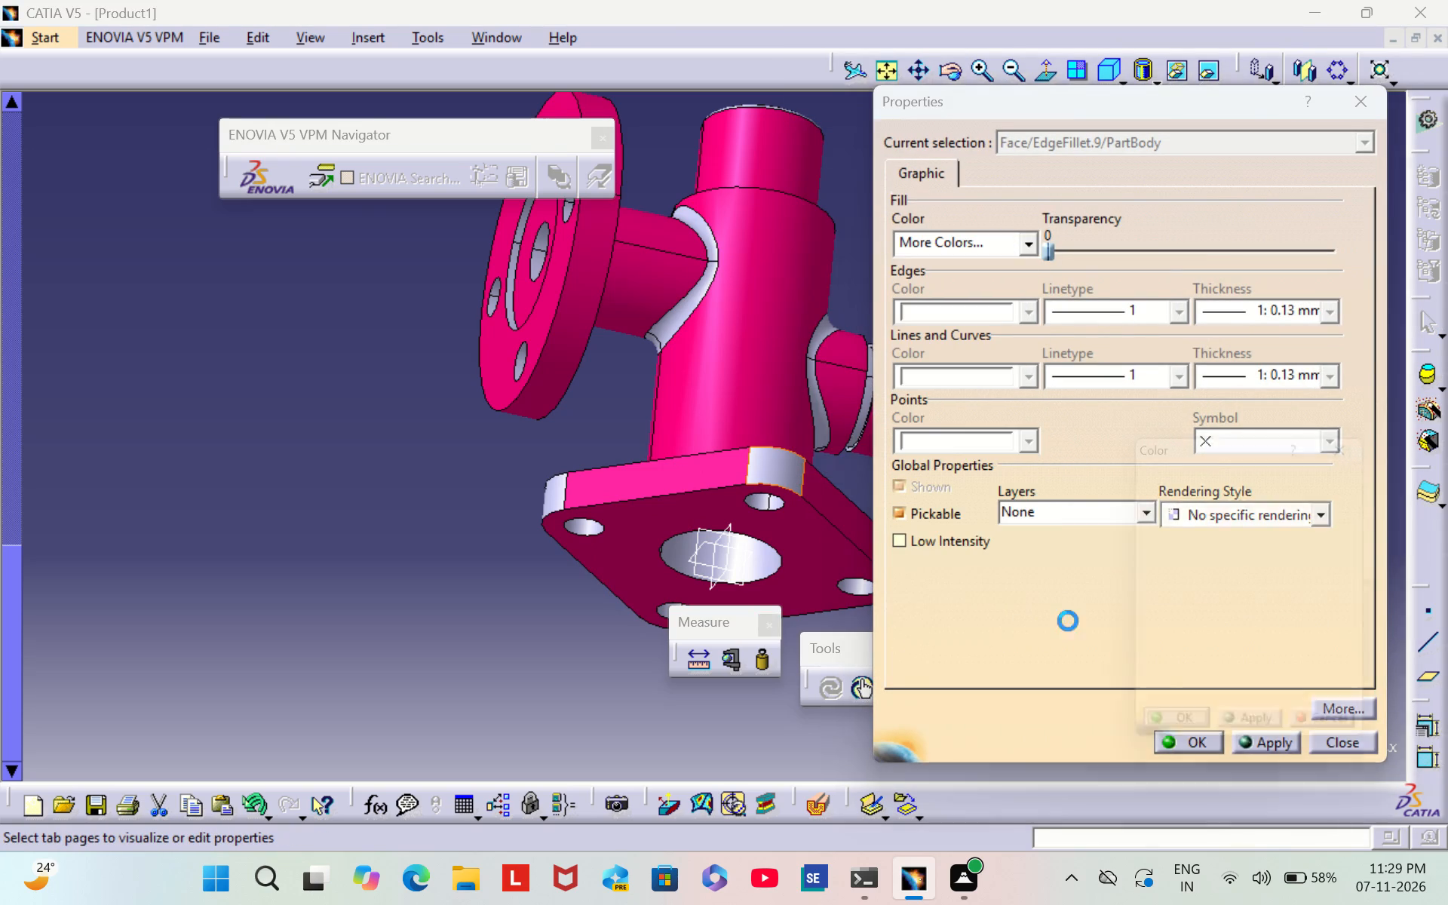
pyautogui.click(1315, 593)
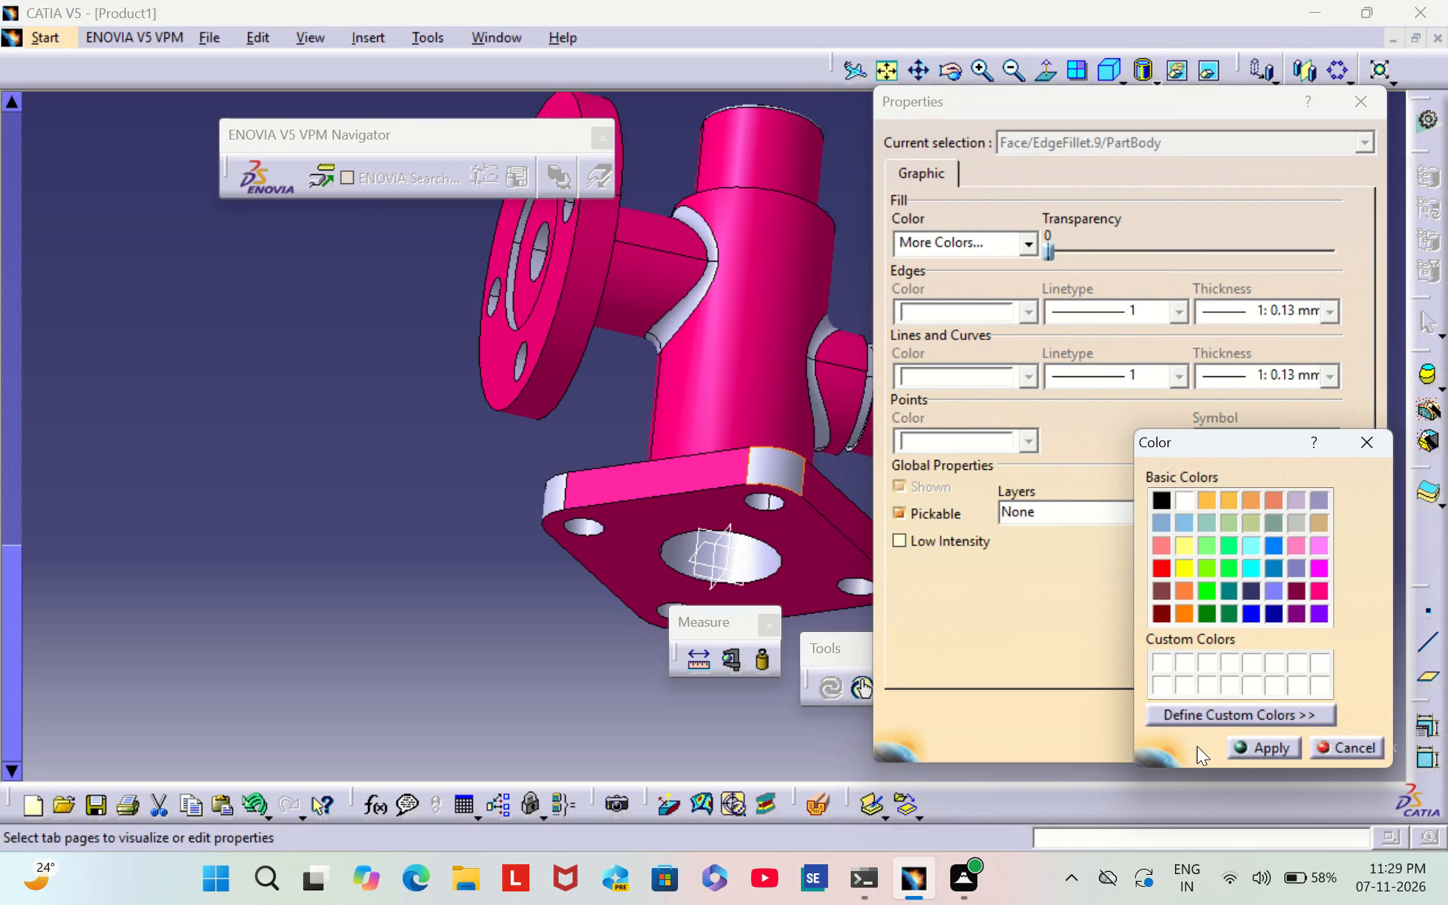
pyautogui.click(1197, 746)
pyautogui.click(1196, 746)
pyautogui.click(587, 422)
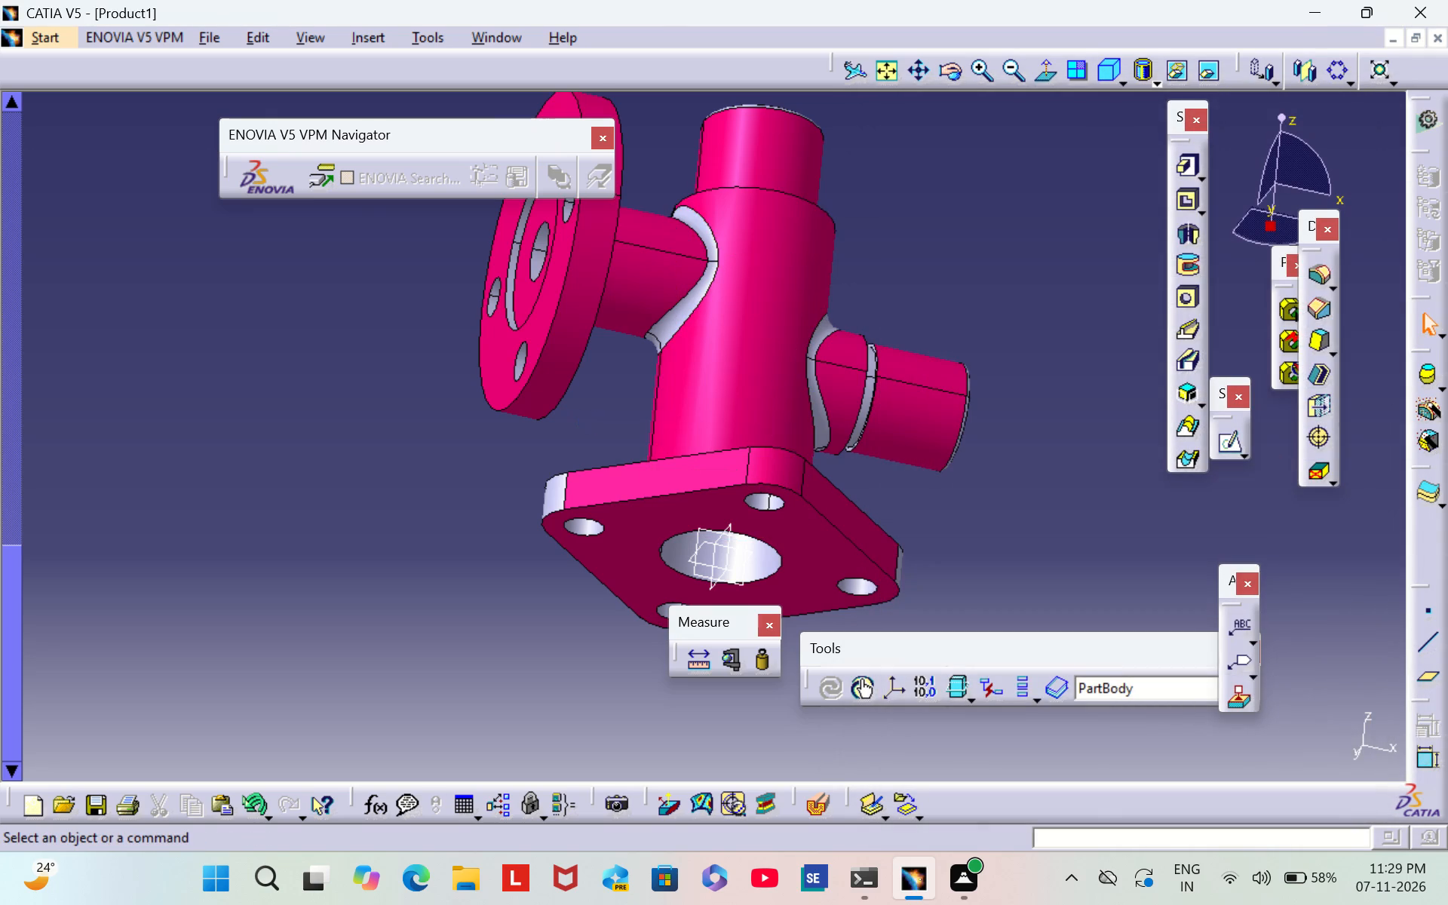
# Colour the ring-shaped step face between the column's wide and narrow cylinders hot pink.
pyautogui.scroll(-1, 922, 251)
pyautogui.moveTo(922, 250); pyautogui.dragTo(562, 395, button='middle')
pyautogui.moveTo(922, 248); pyautogui.dragTo(562, 395, button='right')
pyautogui.scroll(-1, 836, 149)
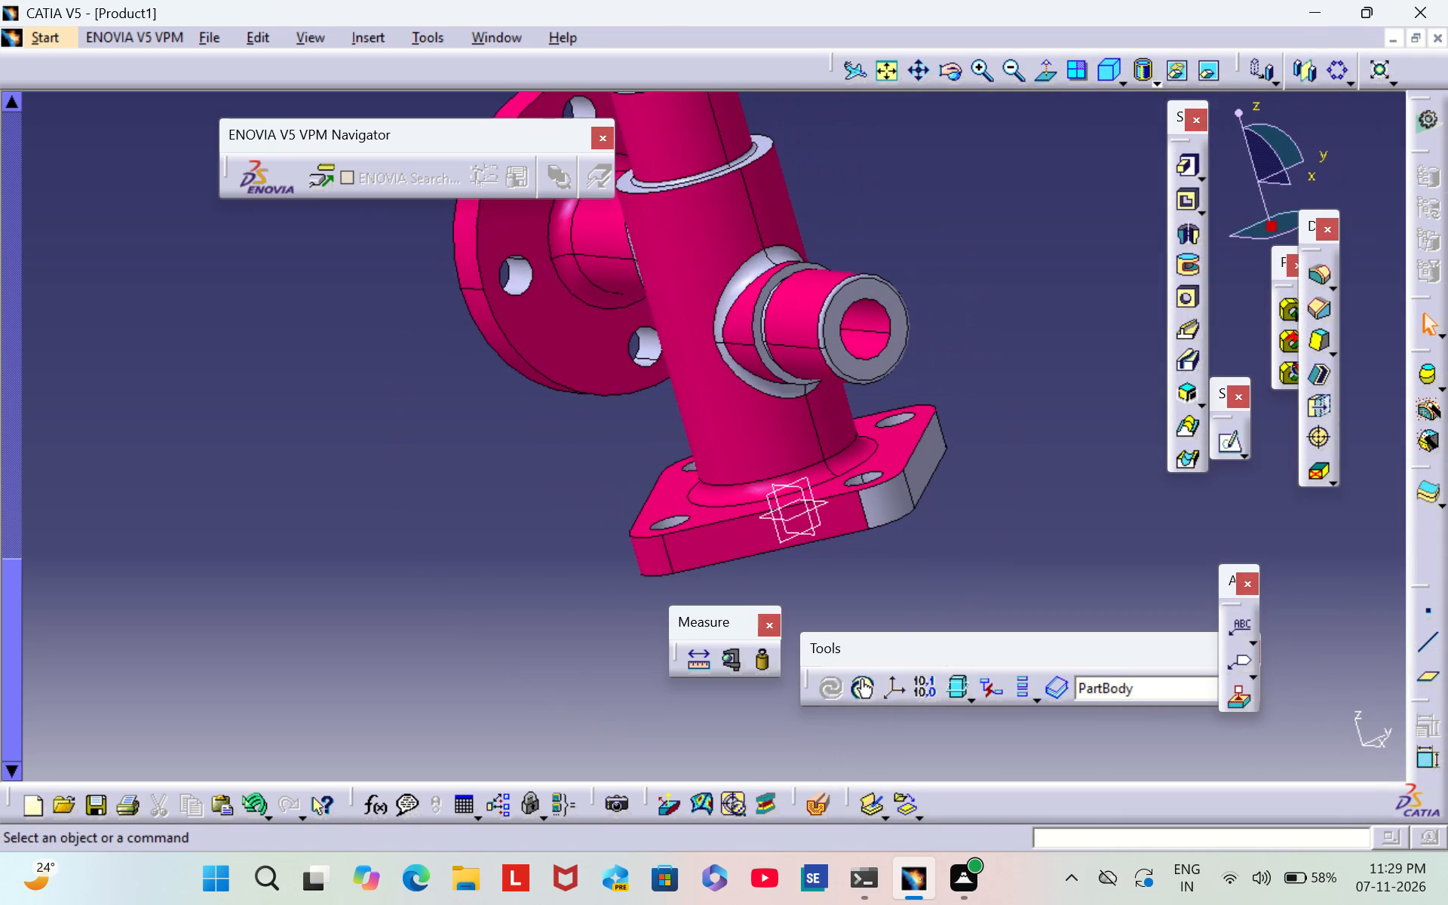
pyautogui.scroll(-1, 836, 146)
pyautogui.moveTo(836, 146); pyautogui.dragTo(934, 403, button='middle')
pyautogui.moveTo(859, 206); pyautogui.dragTo(934, 400, button='right')
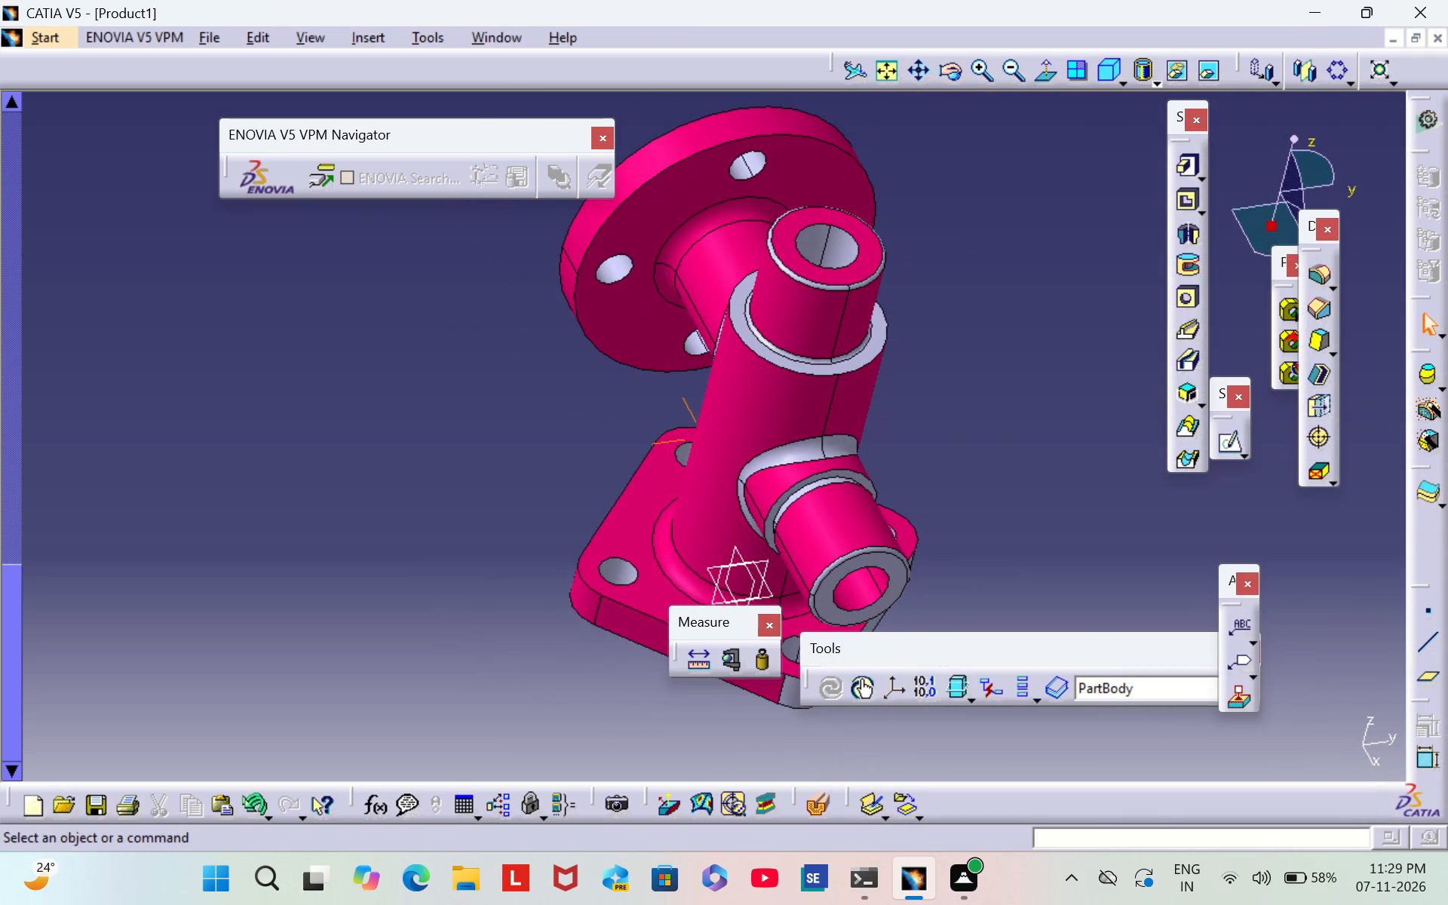
pyautogui.rightClick(879, 347)
pyautogui.click(1108, 194)
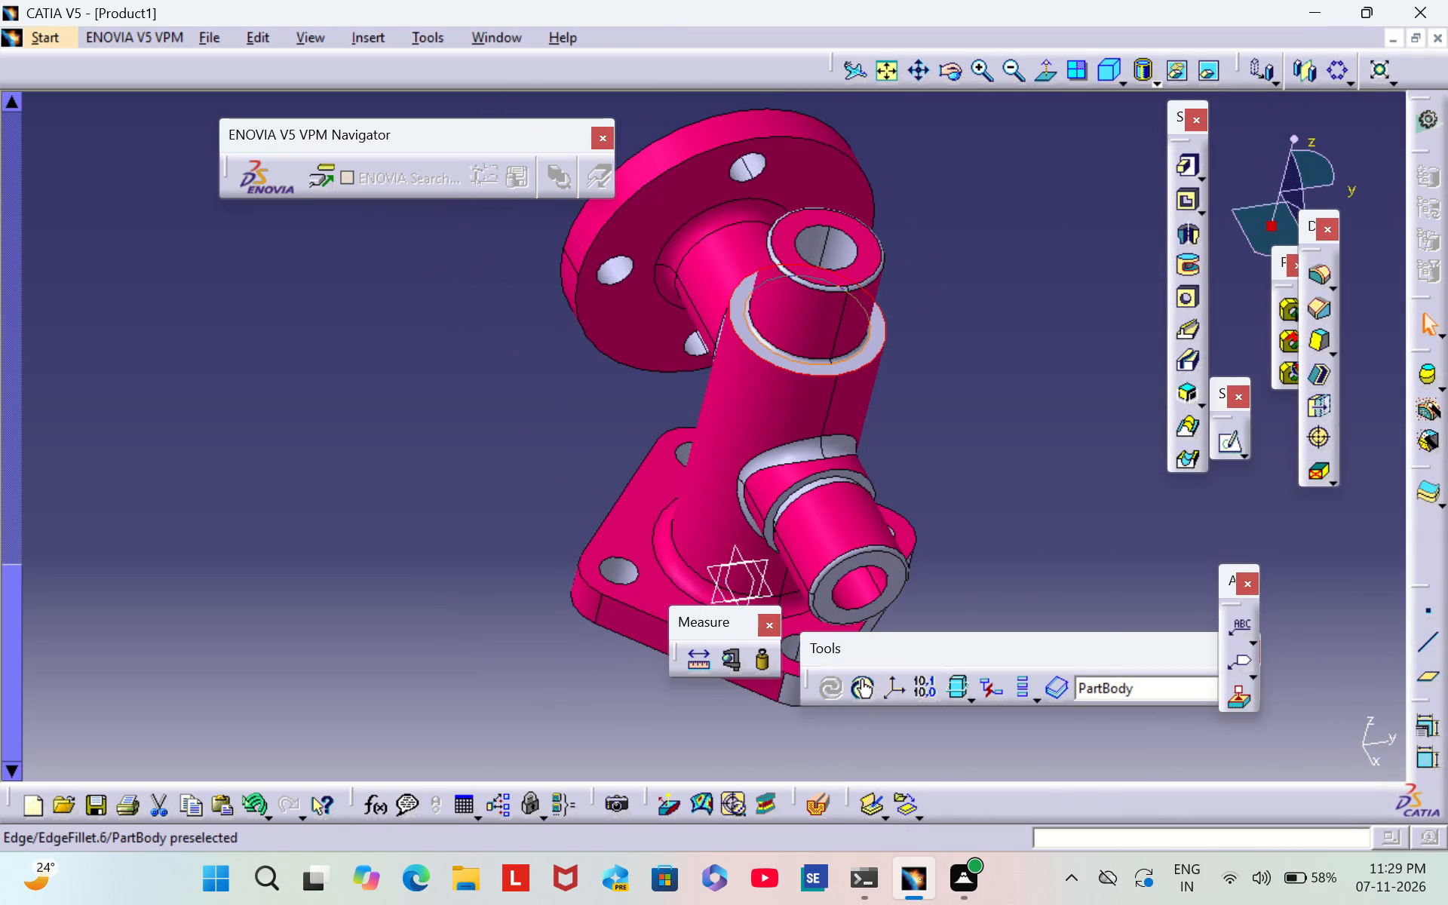
pyautogui.rightClick(860, 360)
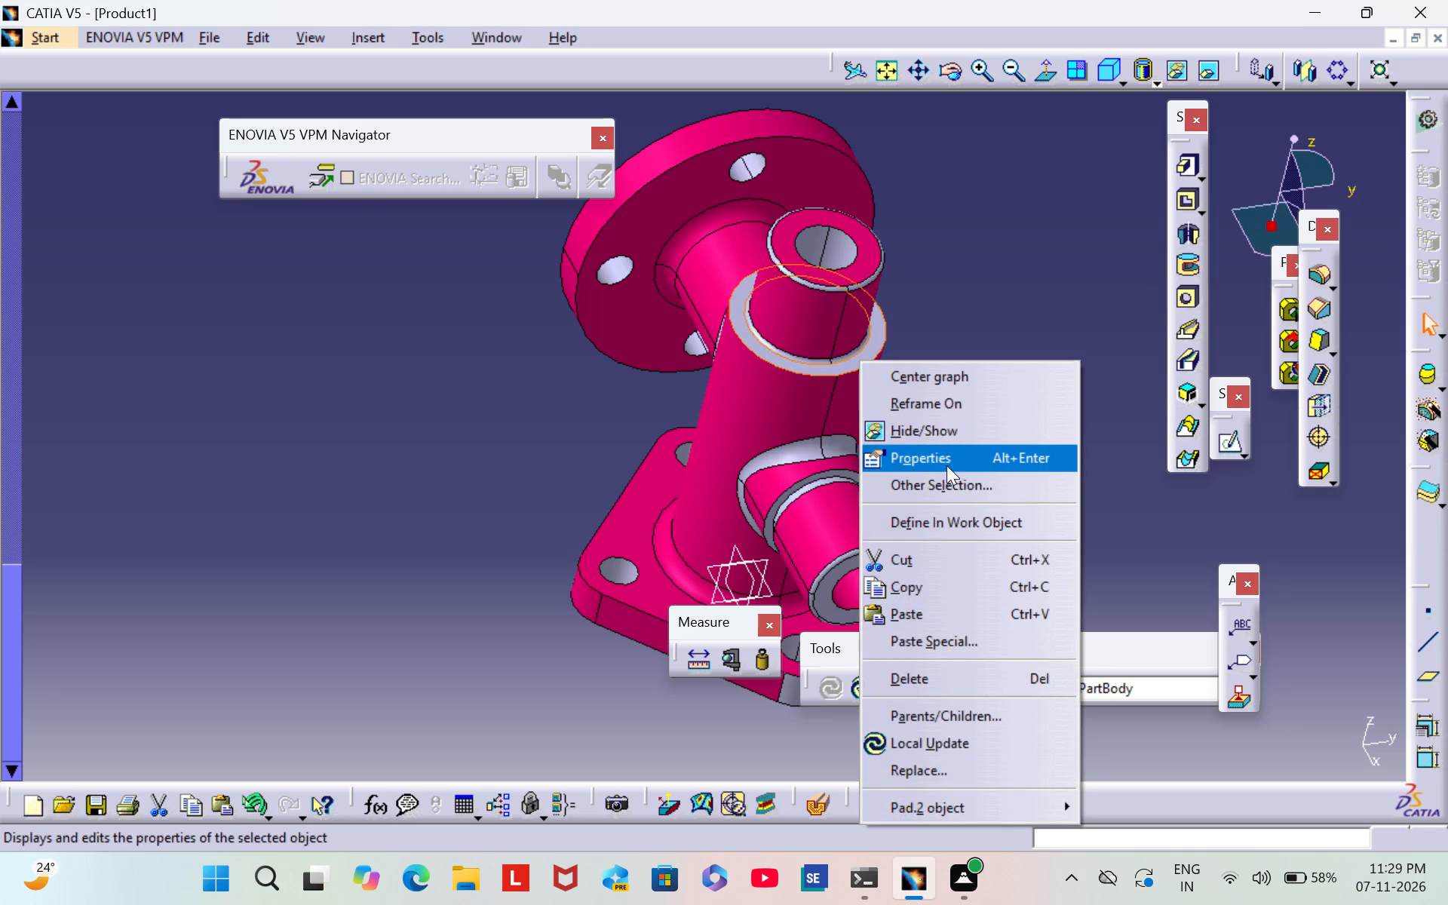
pyautogui.click(946, 460)
pyautogui.click(1005, 259)
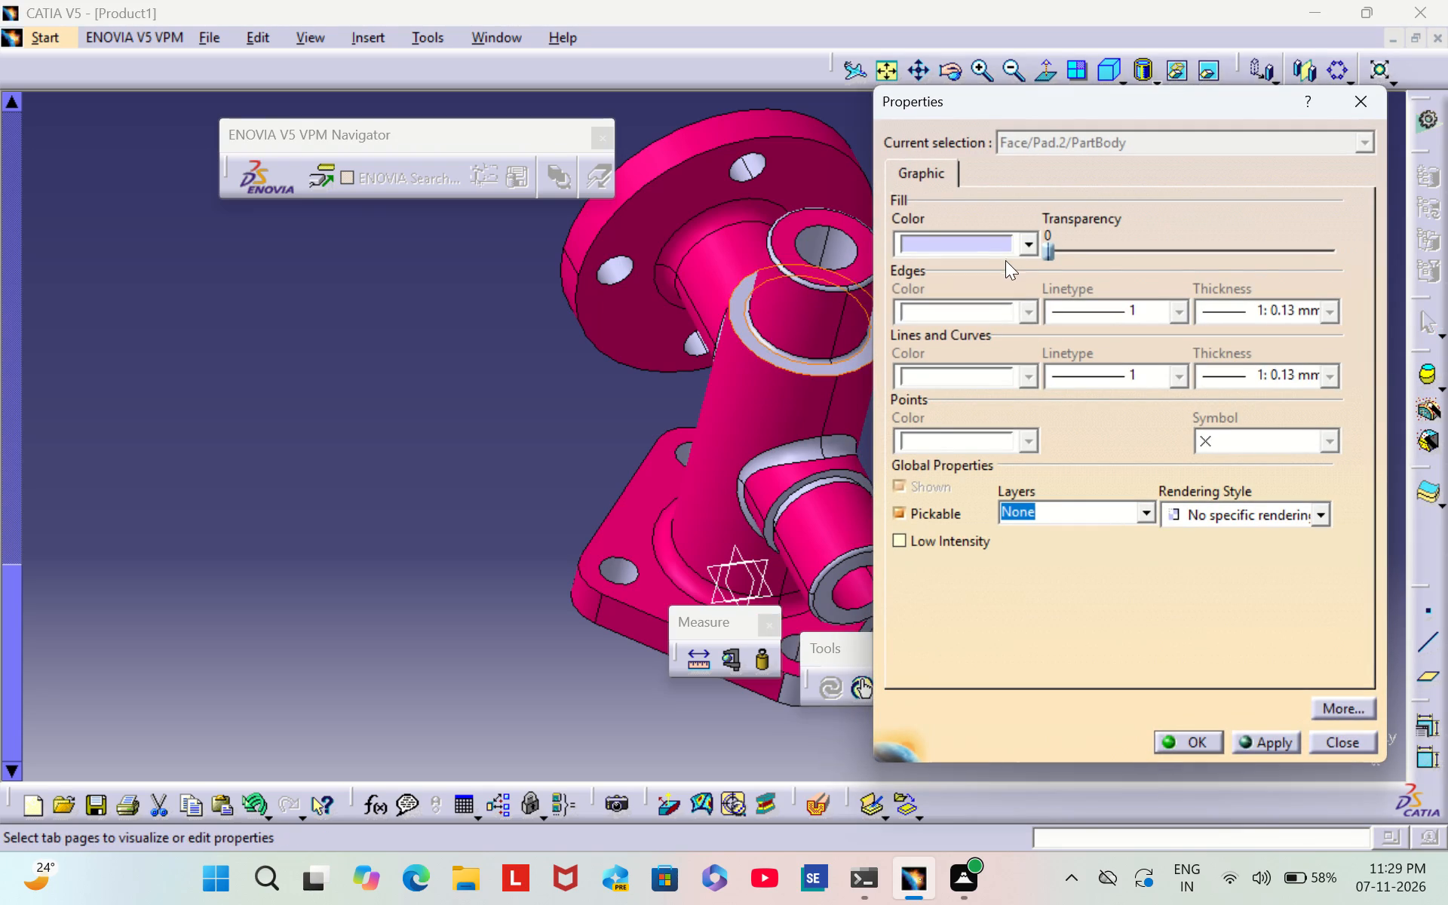
pyautogui.click(1013, 244)
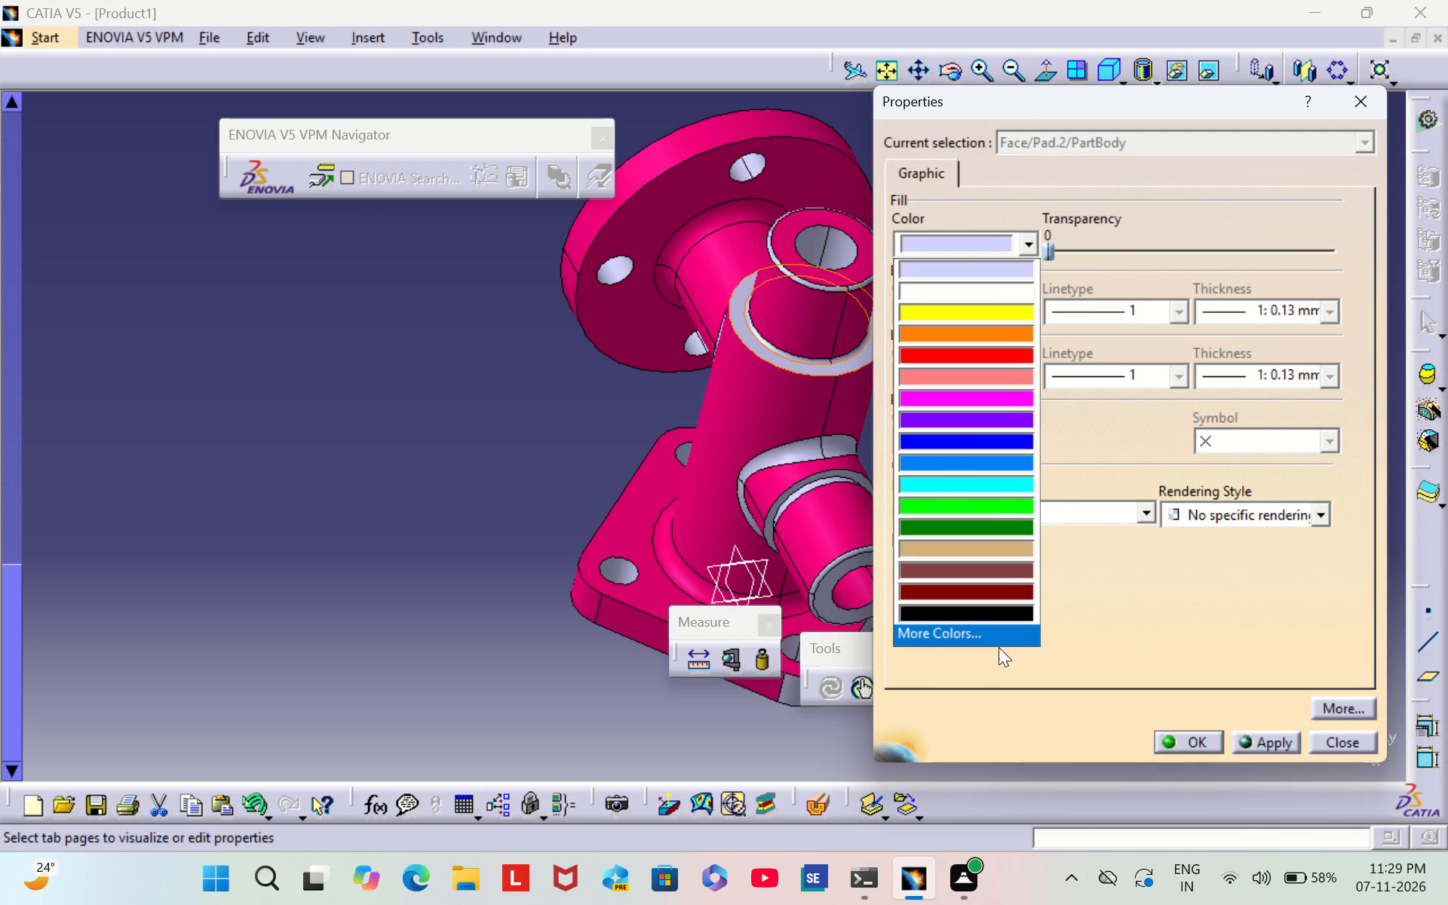
pyautogui.click(999, 644)
pyautogui.click(1321, 592)
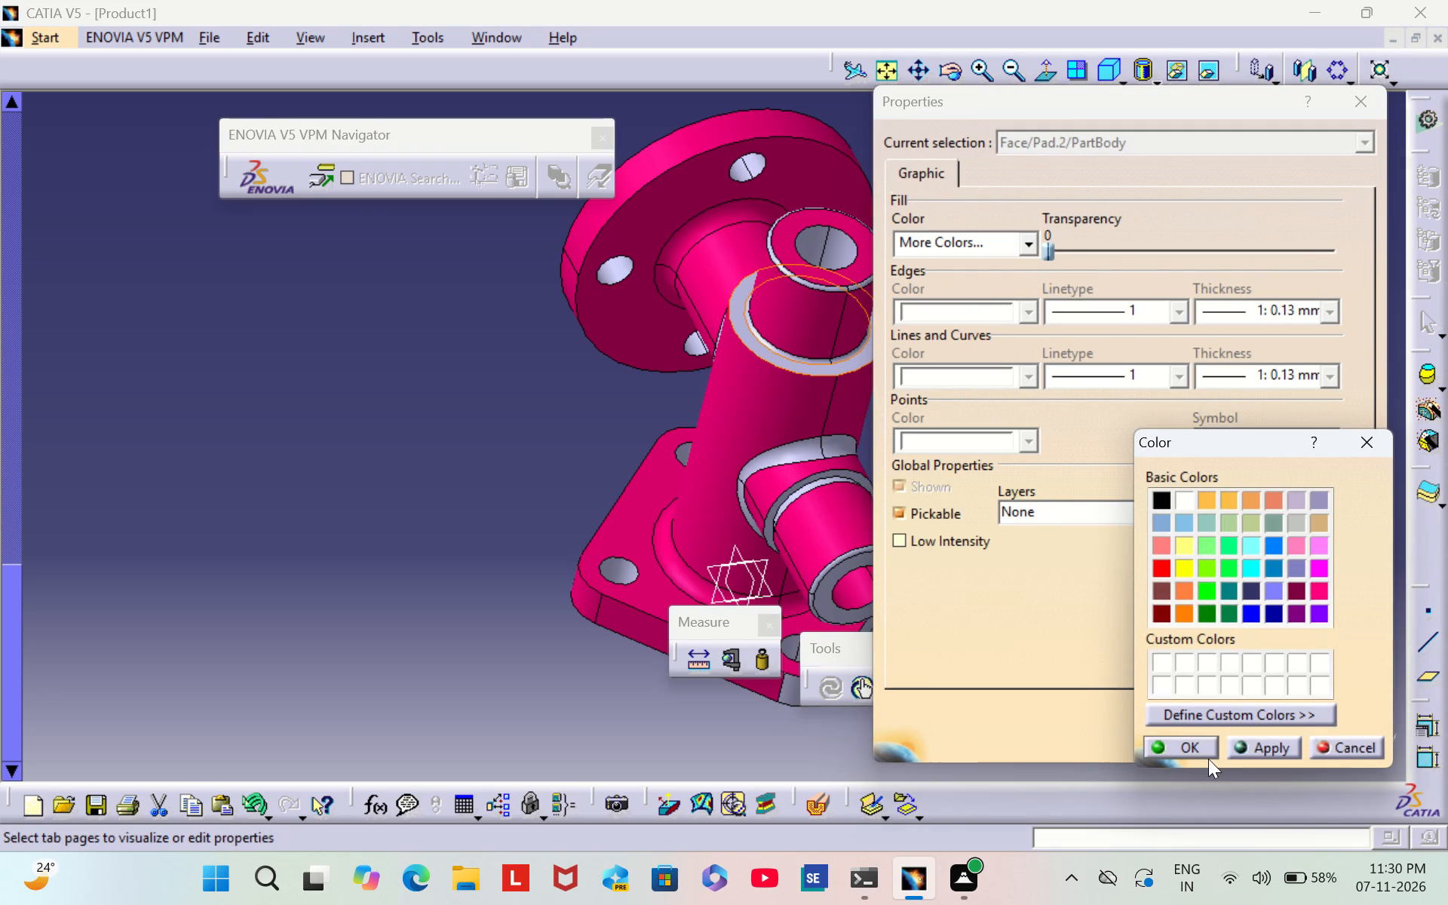
pyautogui.click(1196, 753)
pyautogui.click(1196, 745)
pyautogui.click(1118, 536)
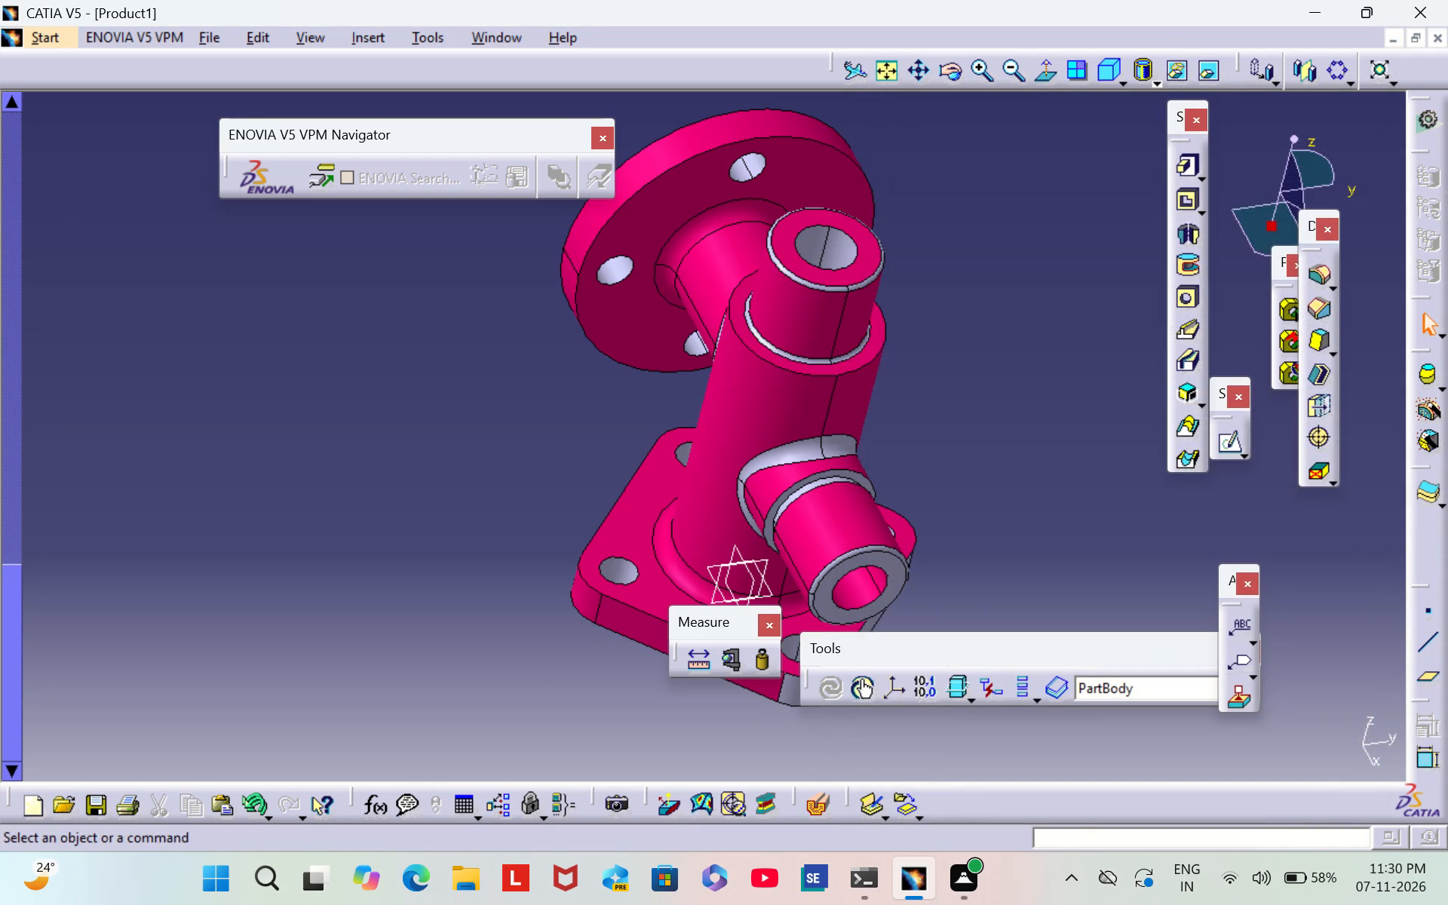
# Colour the ring-shaped end face of the side boss hot pink.
pyautogui.moveTo(1118, 535); pyautogui.dragTo(818, 268, button='middle')
pyautogui.scroll(-1, 1118, 534)
pyautogui.moveTo(1090, 518); pyautogui.dragTo(818, 268, button='right')
pyautogui.scroll(1, 821, 273)
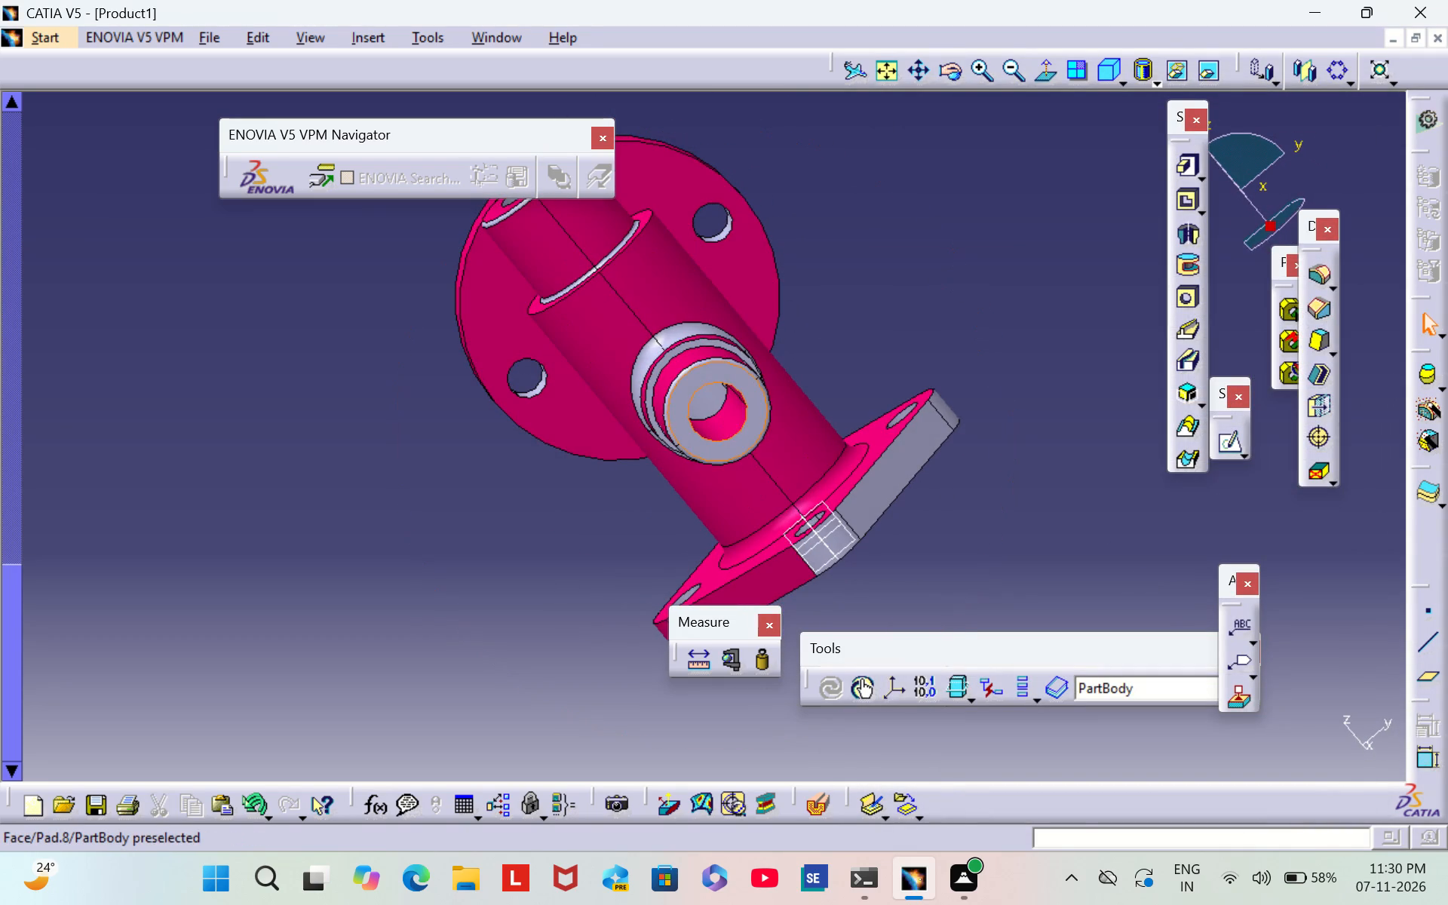
pyautogui.rightClick(744, 382)
pyautogui.click(809, 471)
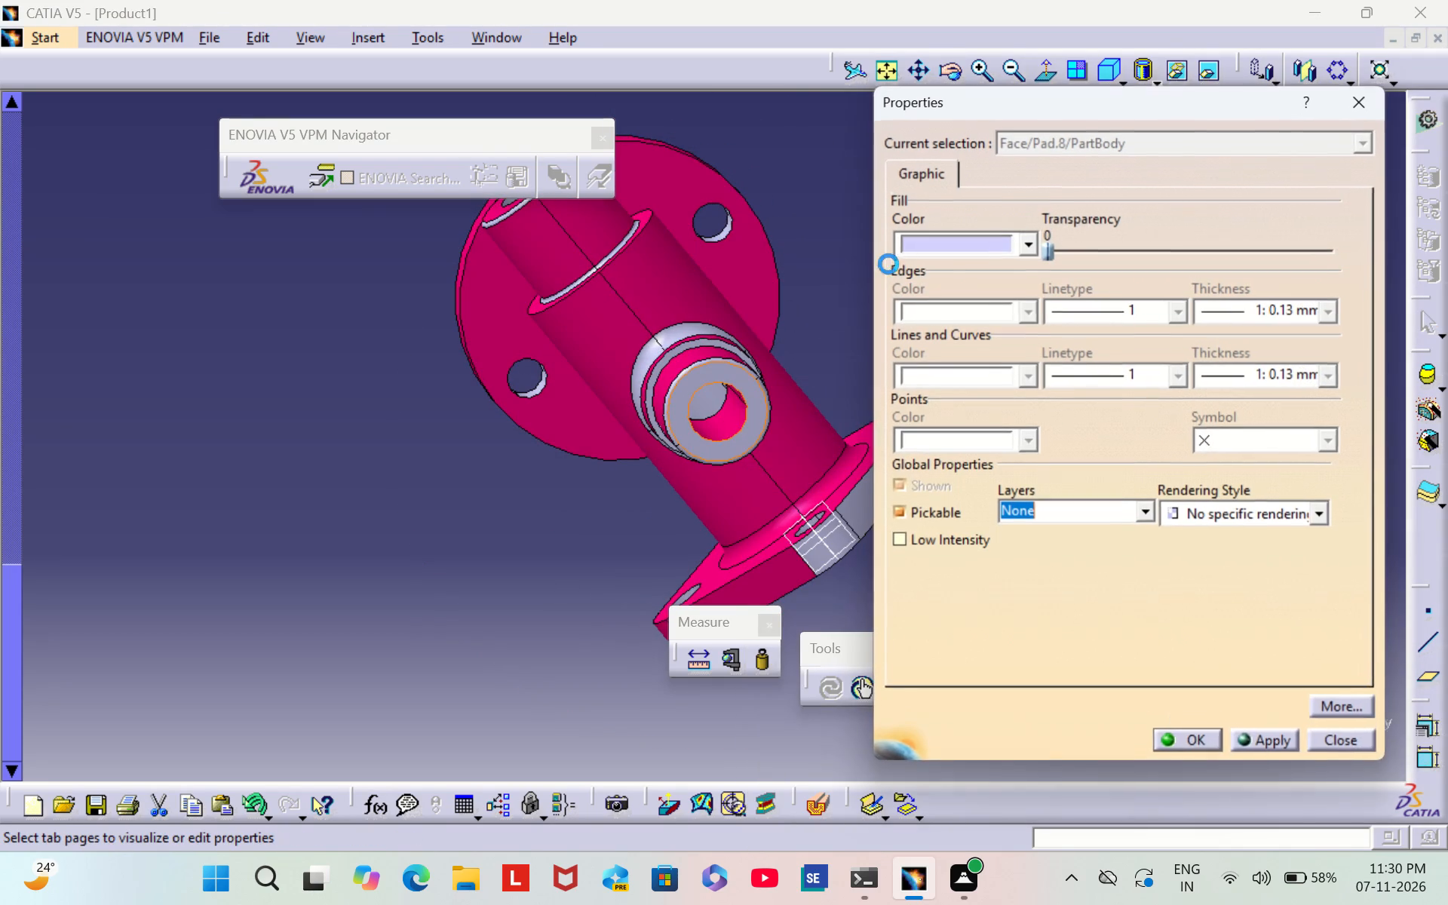
pyautogui.click(937, 247)
pyautogui.click(949, 627)
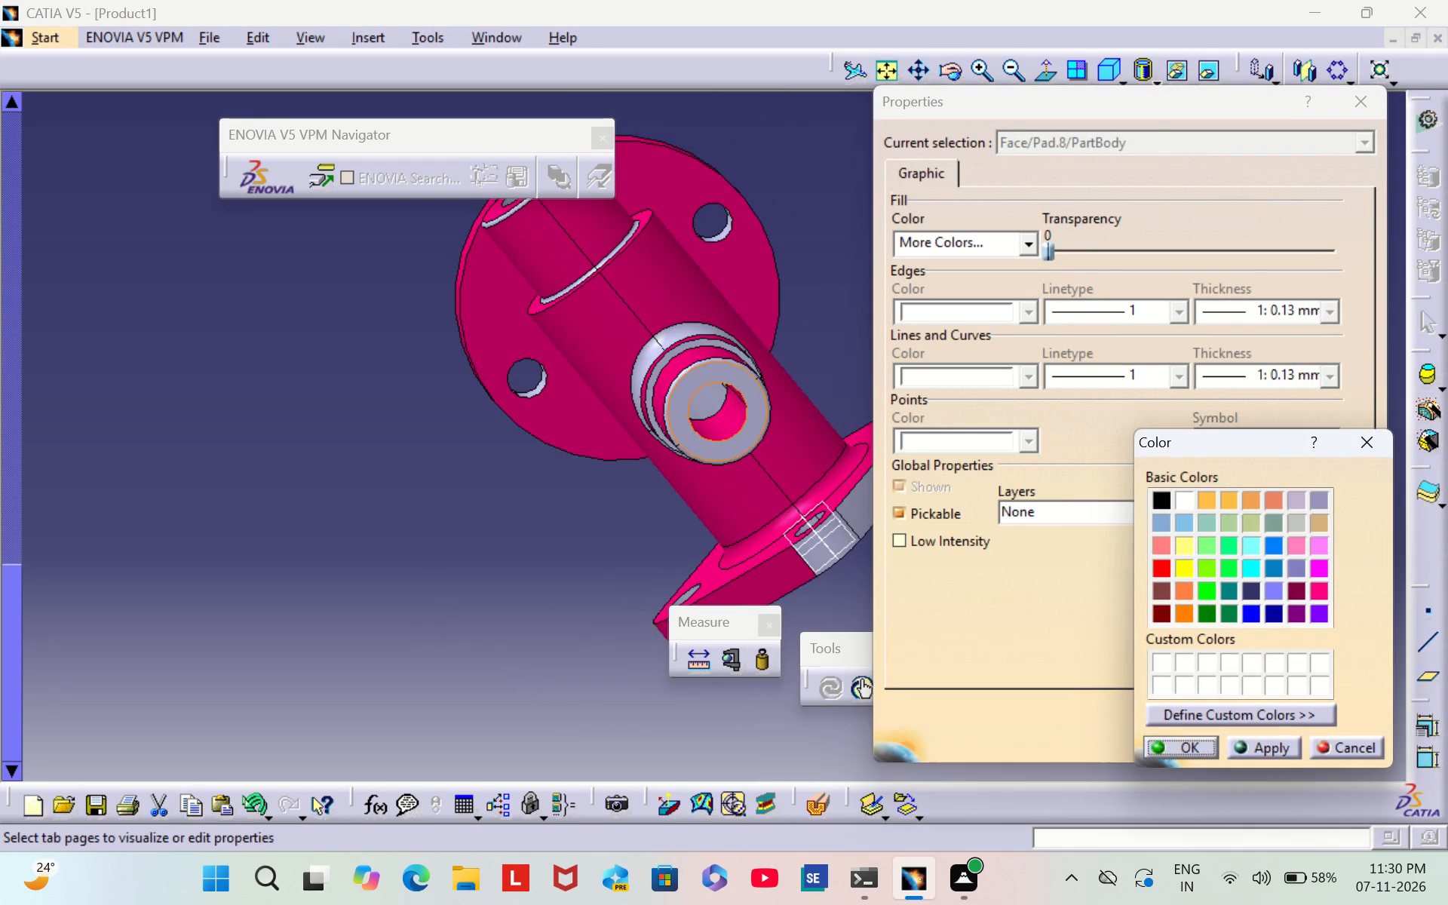
pyautogui.click(1313, 590)
pyautogui.click(1188, 748)
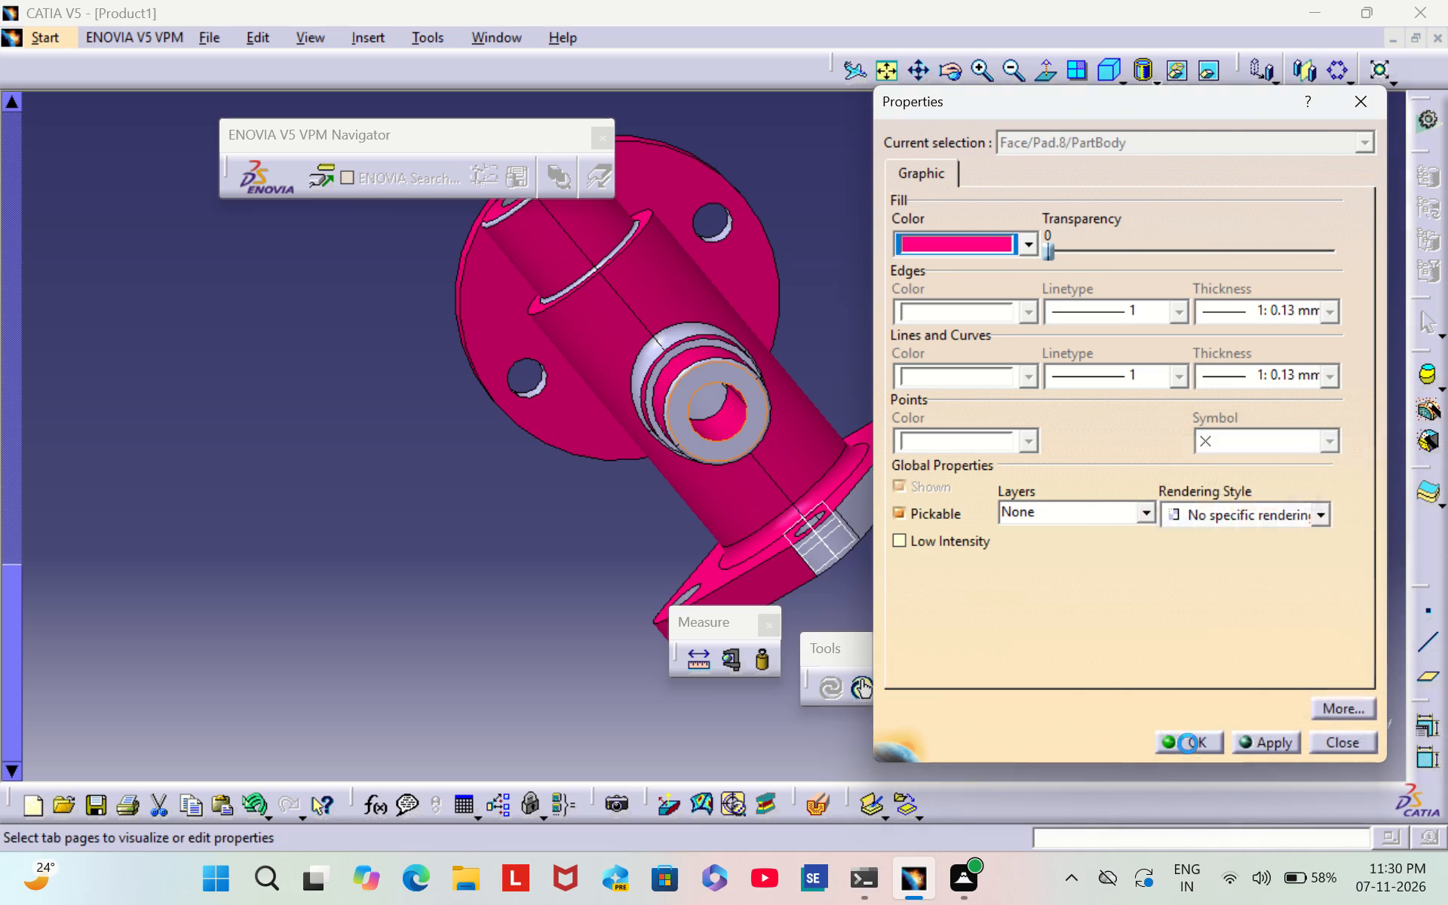
pyautogui.click(1188, 741)
pyautogui.click(989, 284)
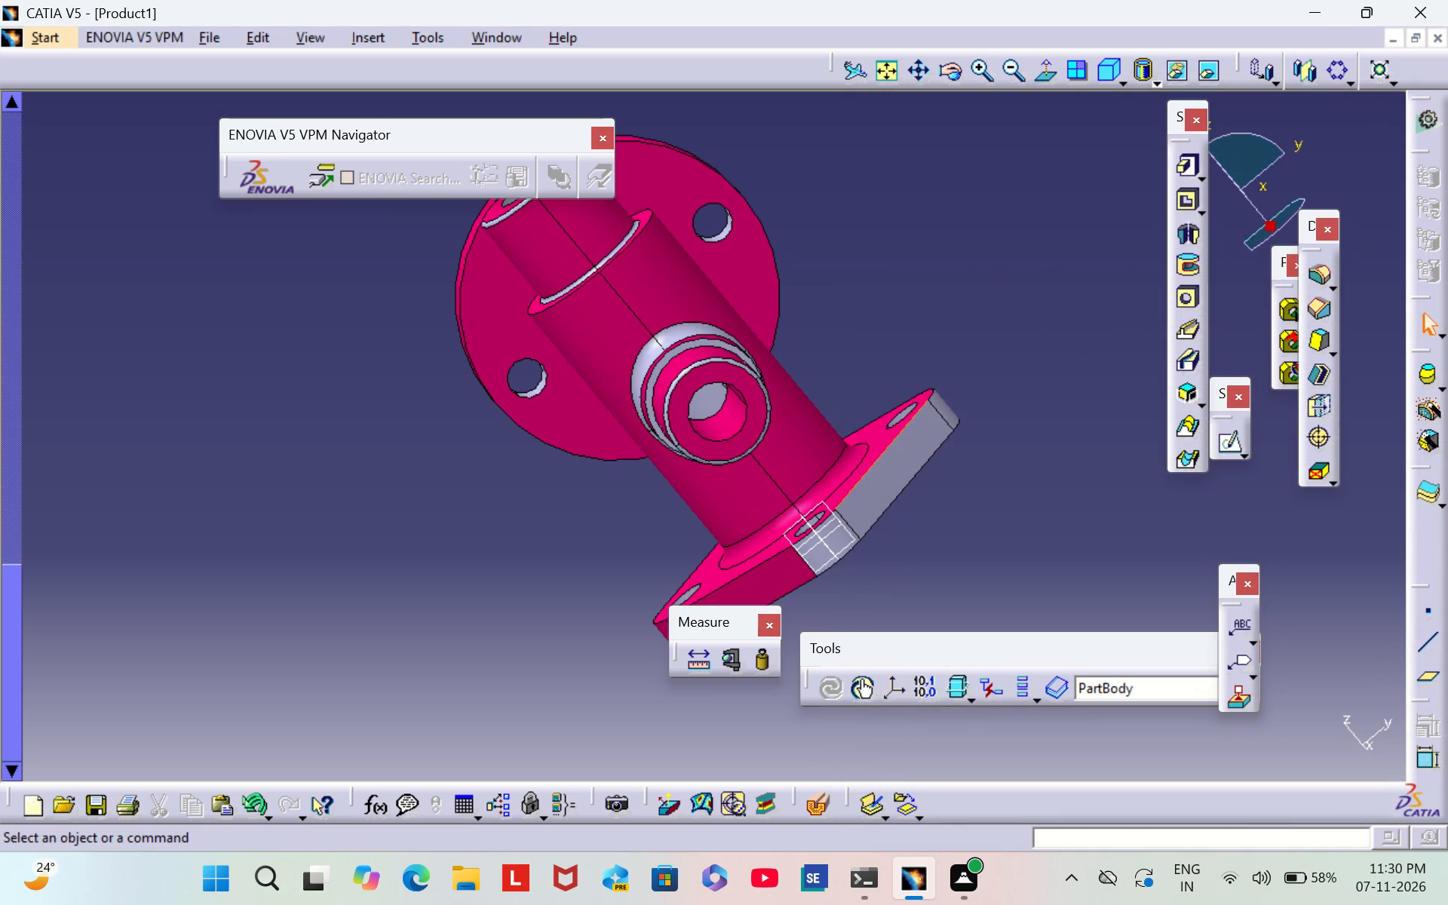
# Colour the uncoloured flat side face of the square base, on the side boss's side, hot pink.
pyautogui.scroll(-1, 1022, 458)
pyautogui.moveTo(1022, 458); pyautogui.dragTo(946, 386, button='middle')
pyautogui.moveTo(1022, 455); pyautogui.dragTo(946, 386, button='right')
pyautogui.moveTo(946, 386); pyautogui.dragTo(947, 388, button='middle')
pyautogui.rightClick(829, 423)
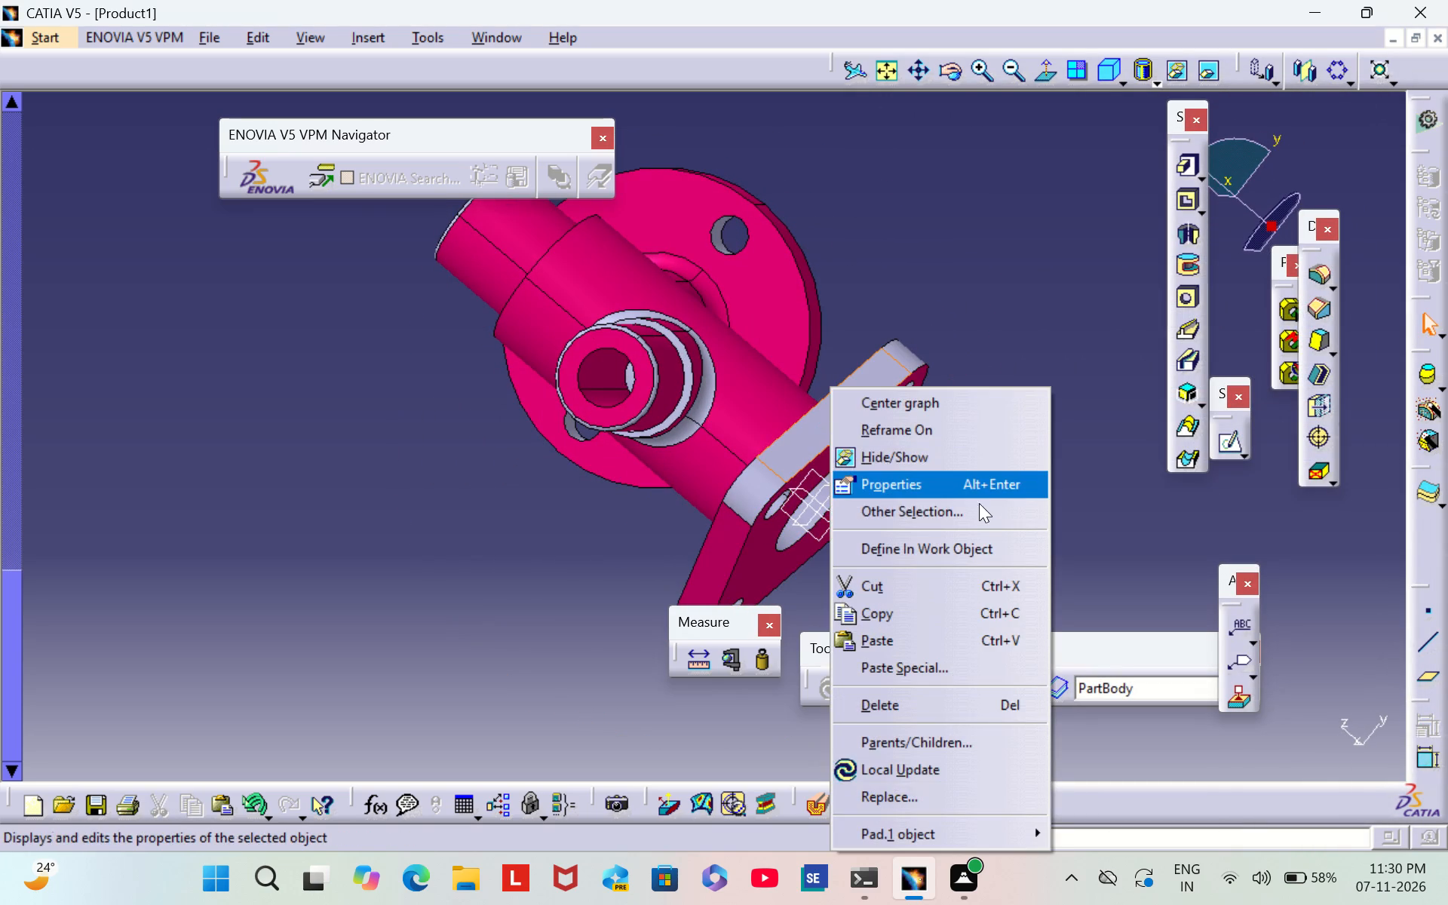
pyautogui.click(966, 486)
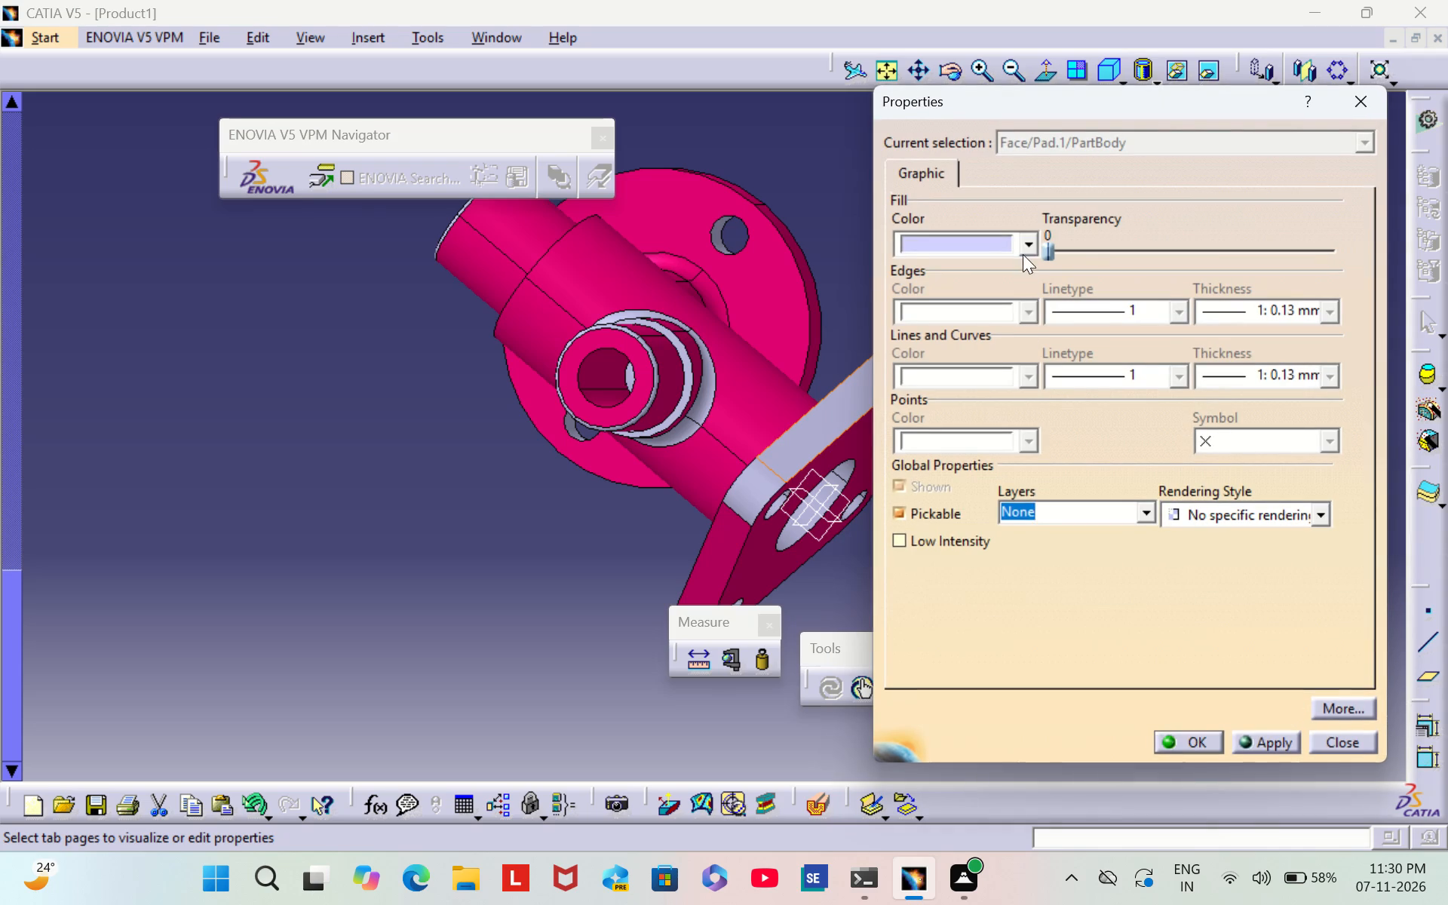
pyautogui.click(1024, 253)
pyautogui.click(992, 637)
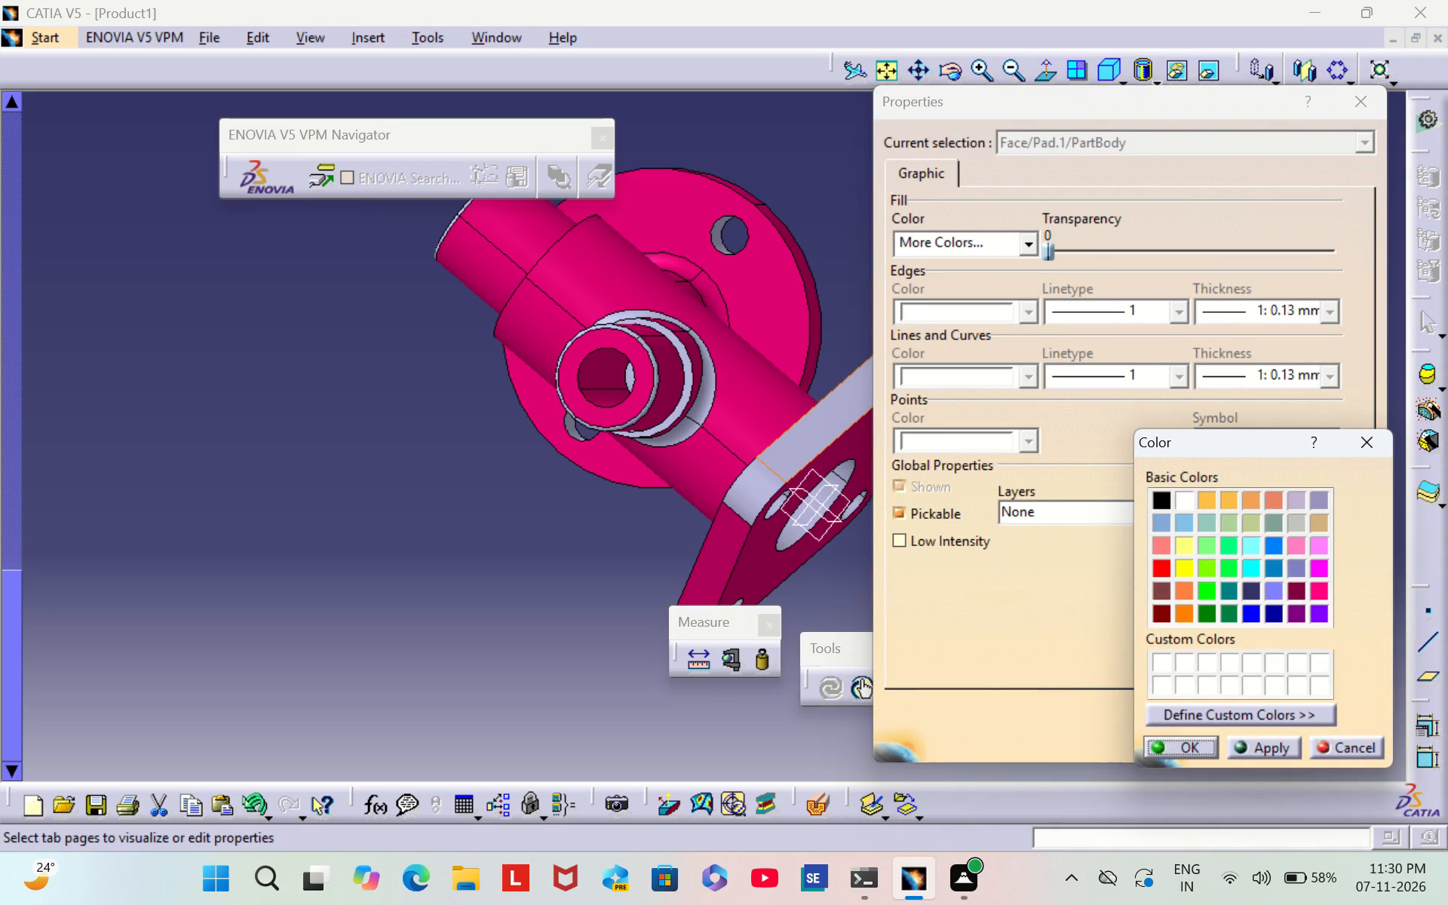
pyautogui.click(1318, 589)
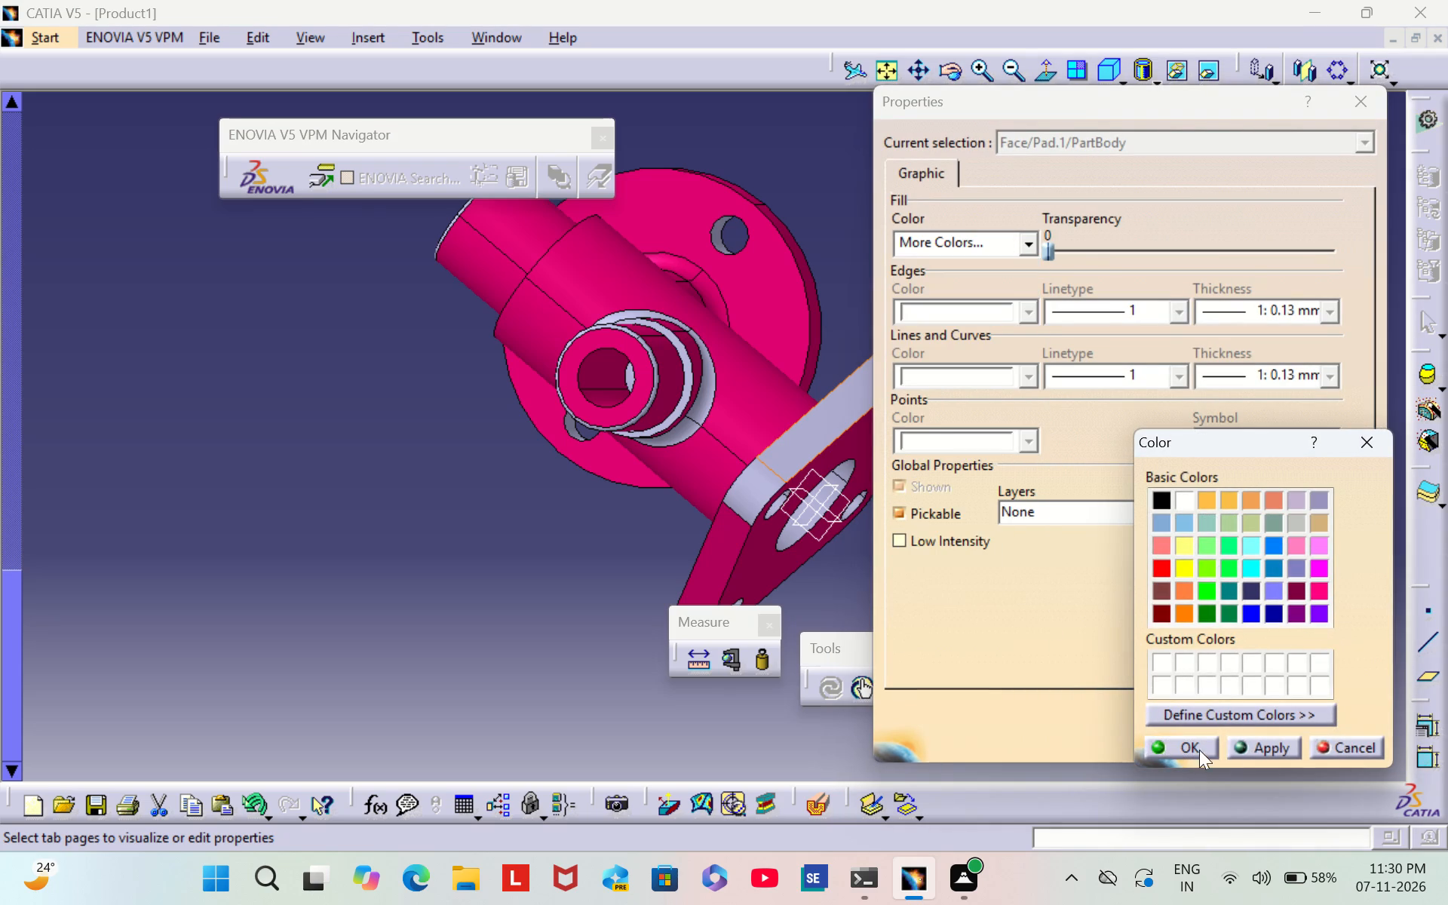
pyautogui.click(1198, 749)
pyautogui.click(1198, 747)
pyautogui.click(1120, 494)
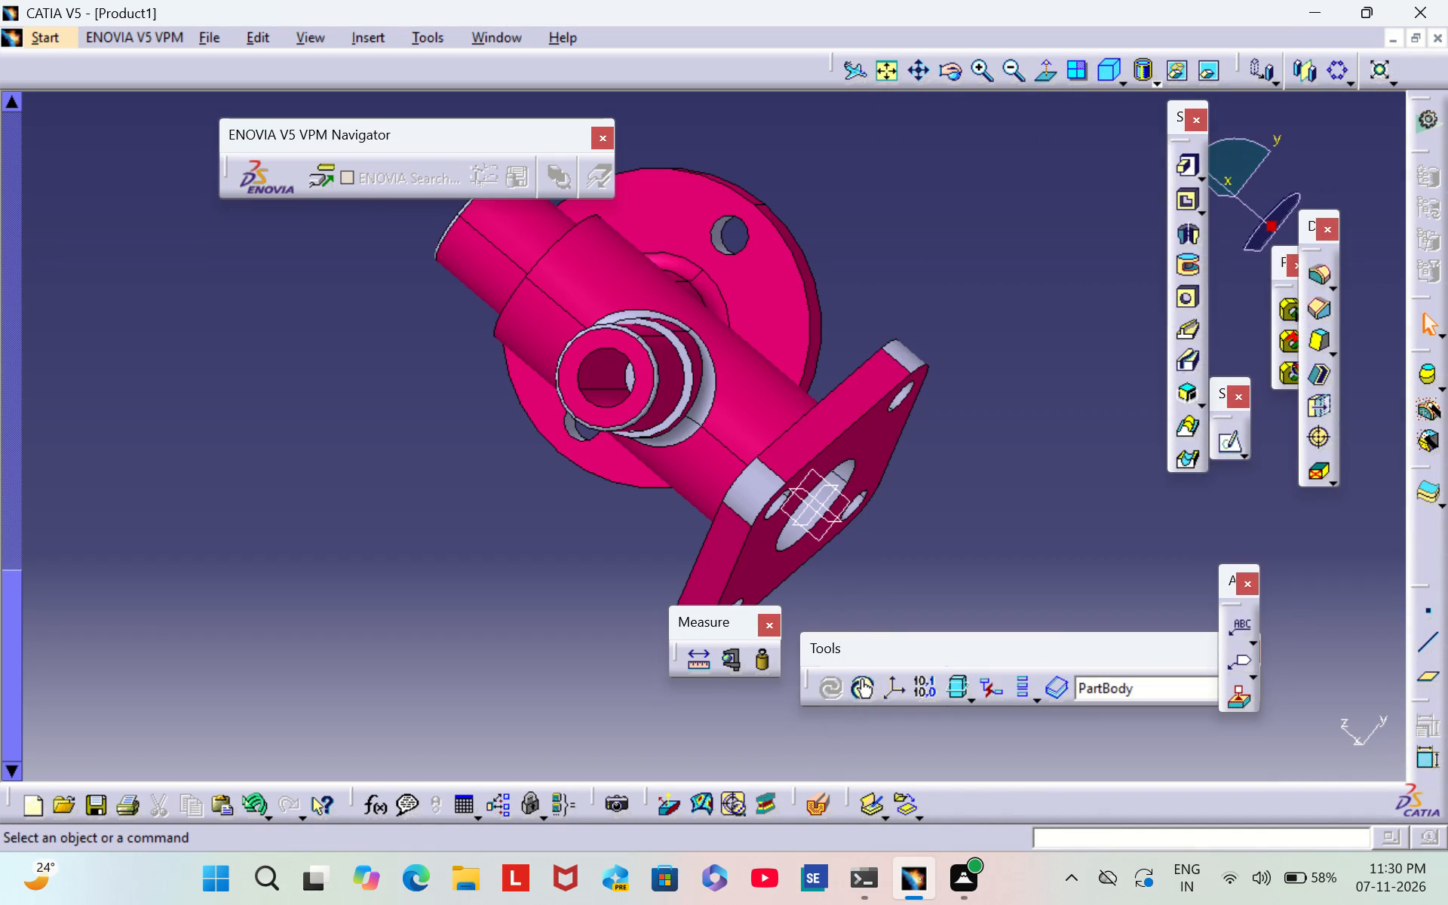
# Colour the inner face of the round flange's bolt hole farthest from the column cyan.
pyautogui.scroll(-2, 460, 558)
pyautogui.moveTo(460, 554); pyautogui.dragTo(959, 346, button='middle')
pyautogui.moveTo(461, 548); pyautogui.dragTo(959, 345, button='right')
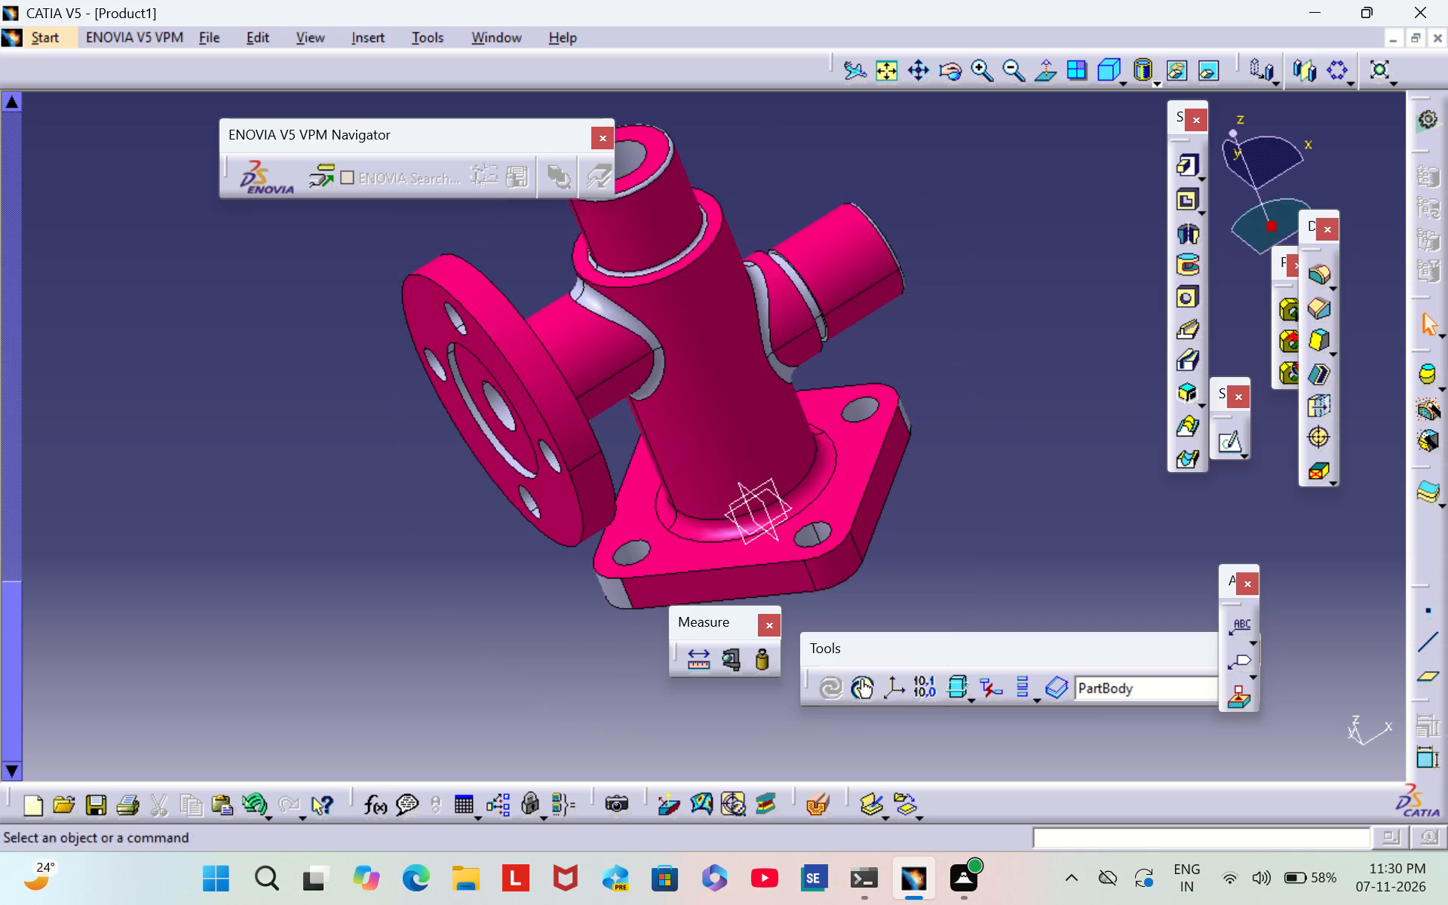
pyautogui.moveTo(787, 164); pyautogui.dragTo(905, 244, button='middle')
pyautogui.scroll(-1, 787, 164)
pyautogui.moveTo(465, 575); pyautogui.dragTo(579, 440, button='middle')
pyautogui.moveTo(531, 511); pyautogui.dragTo(579, 440, button='right')
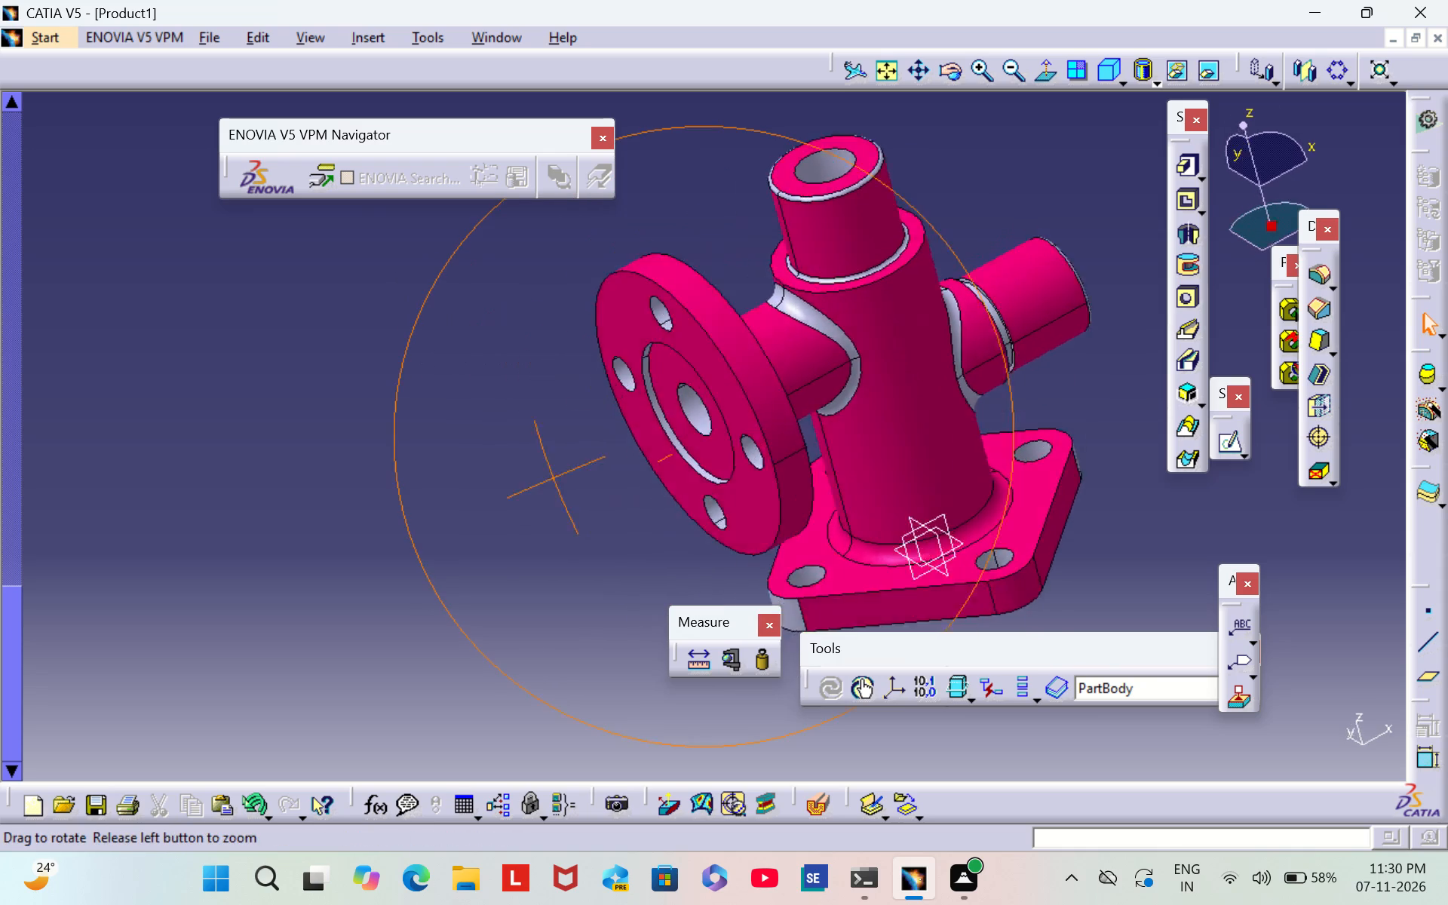
pyautogui.moveTo(579, 440); pyautogui.dragTo(686, 327, button='right')
pyautogui.moveTo(579, 440); pyautogui.dragTo(687, 327, button='middle')
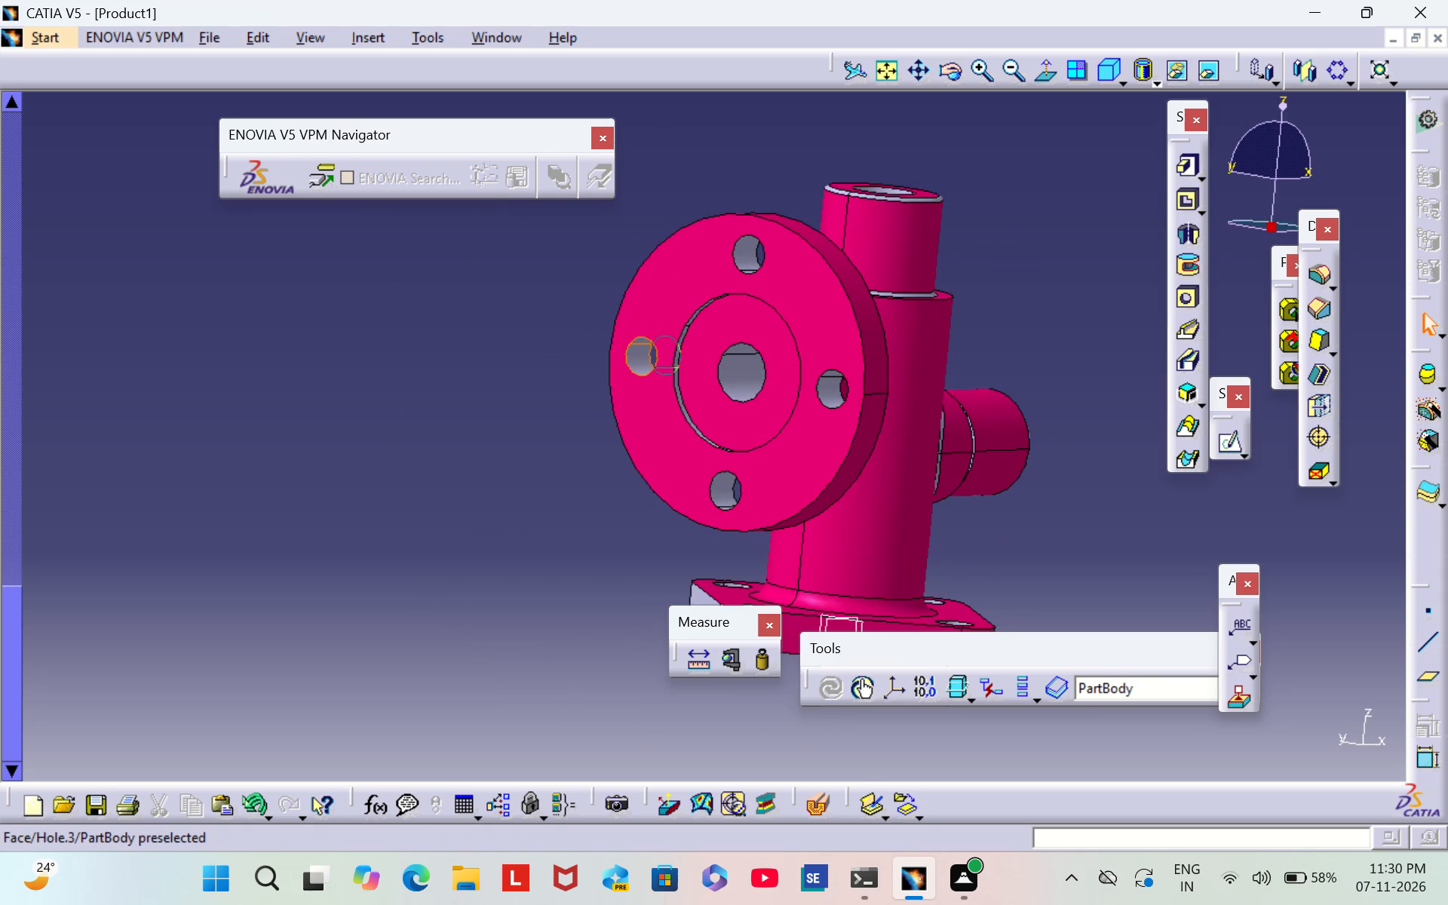
pyautogui.rightClick(640, 348)
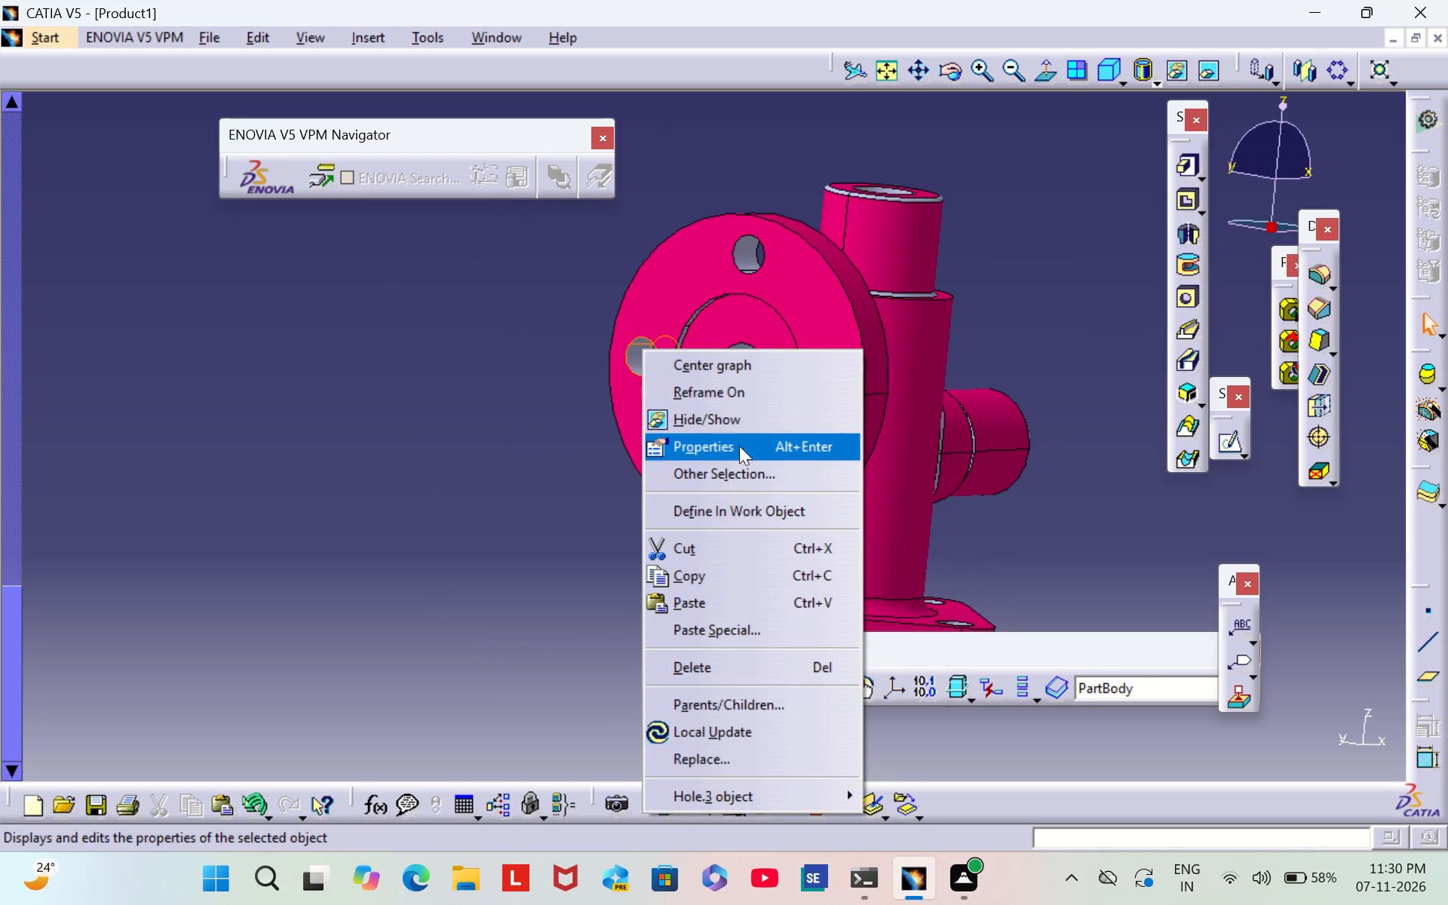
pyautogui.click(740, 443)
pyautogui.click(1008, 247)
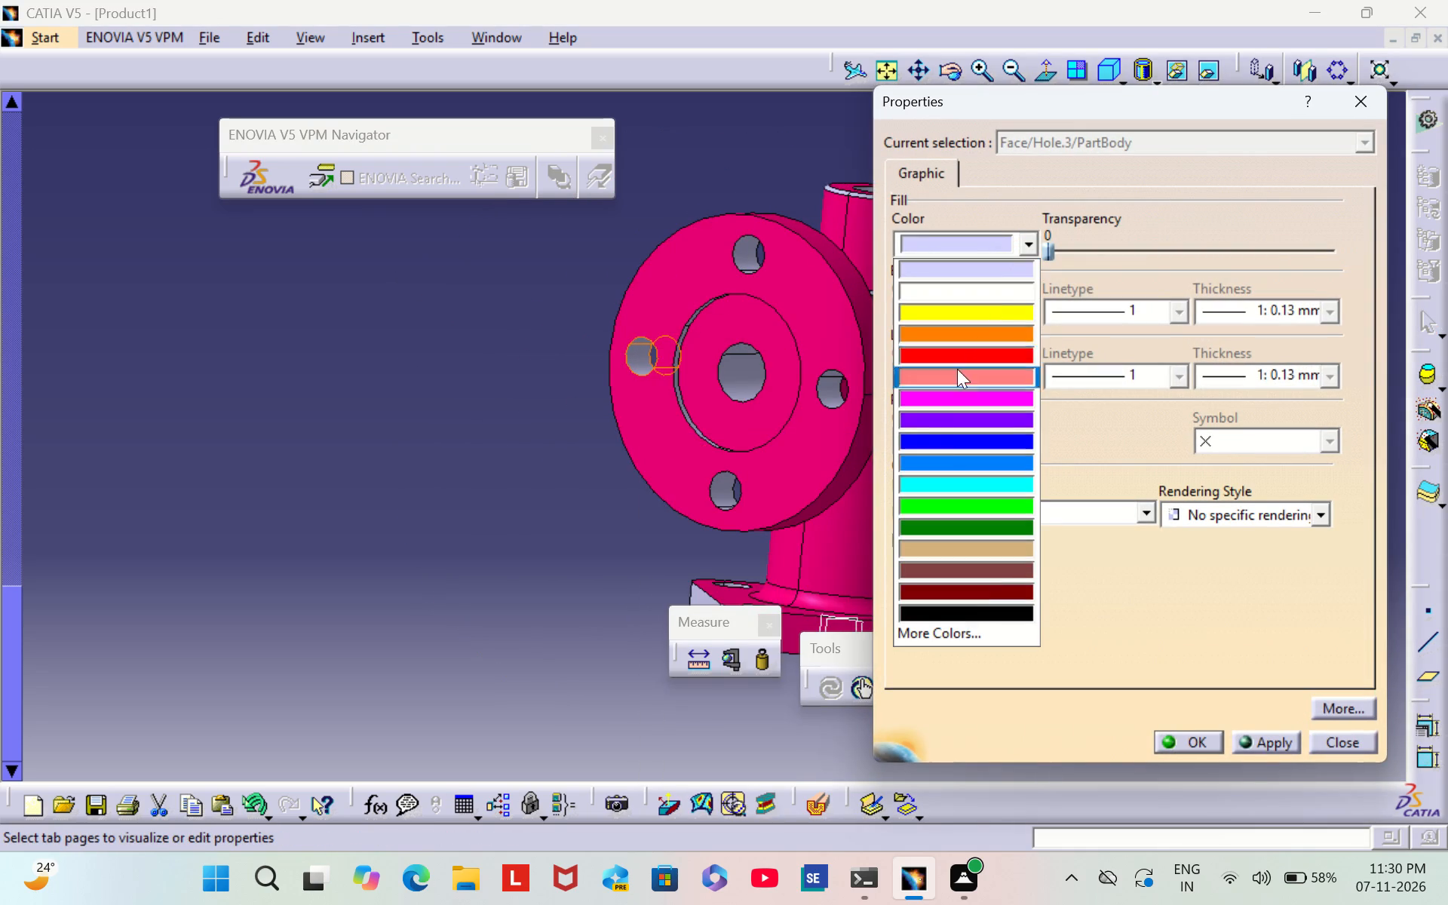
pyautogui.click(959, 479)
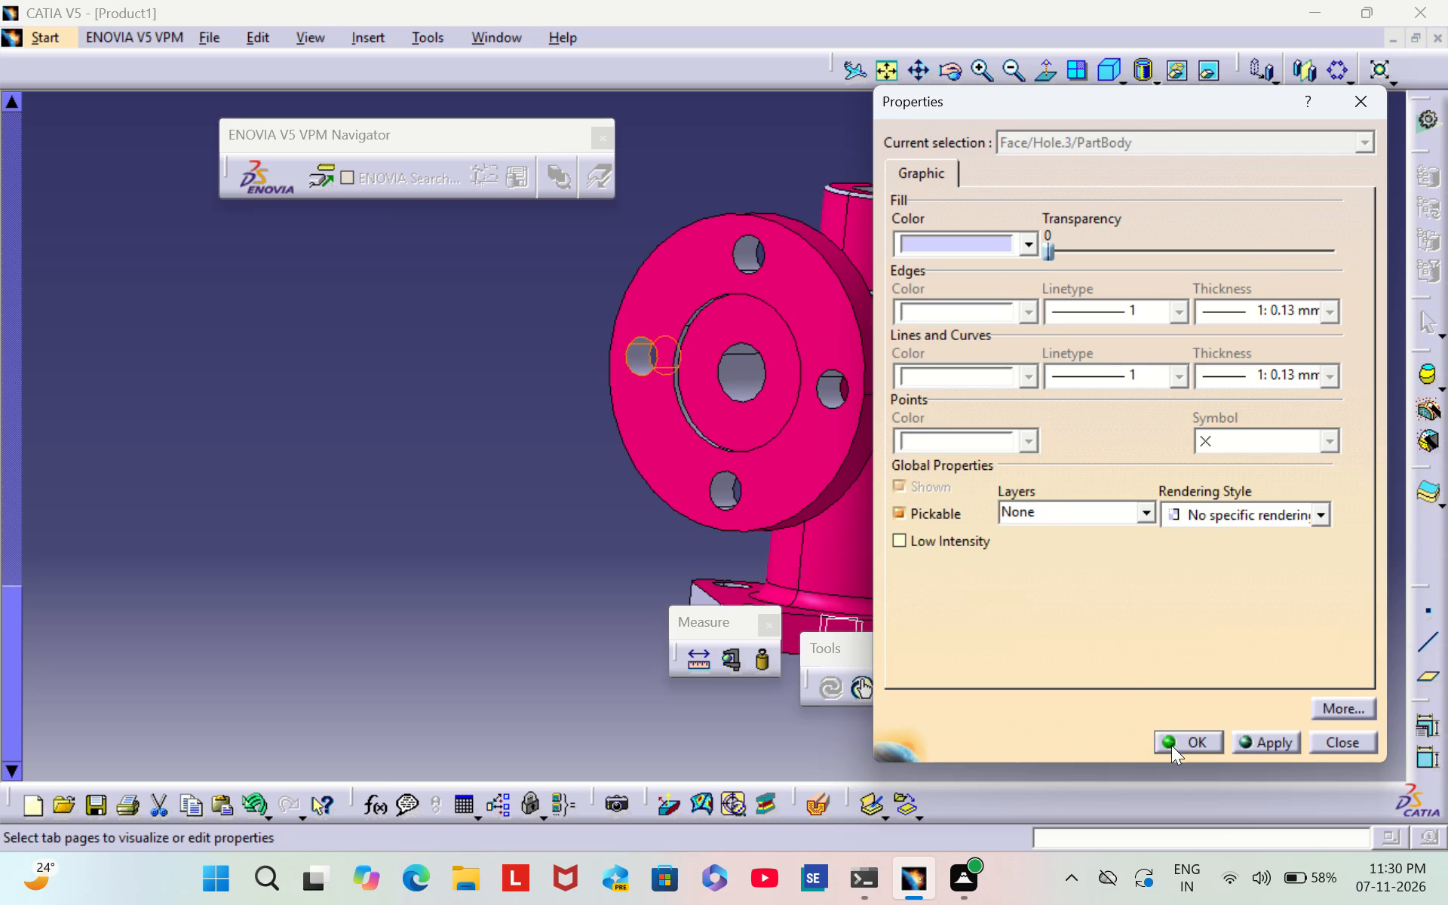
pyautogui.click(1180, 742)
pyautogui.click(582, 566)
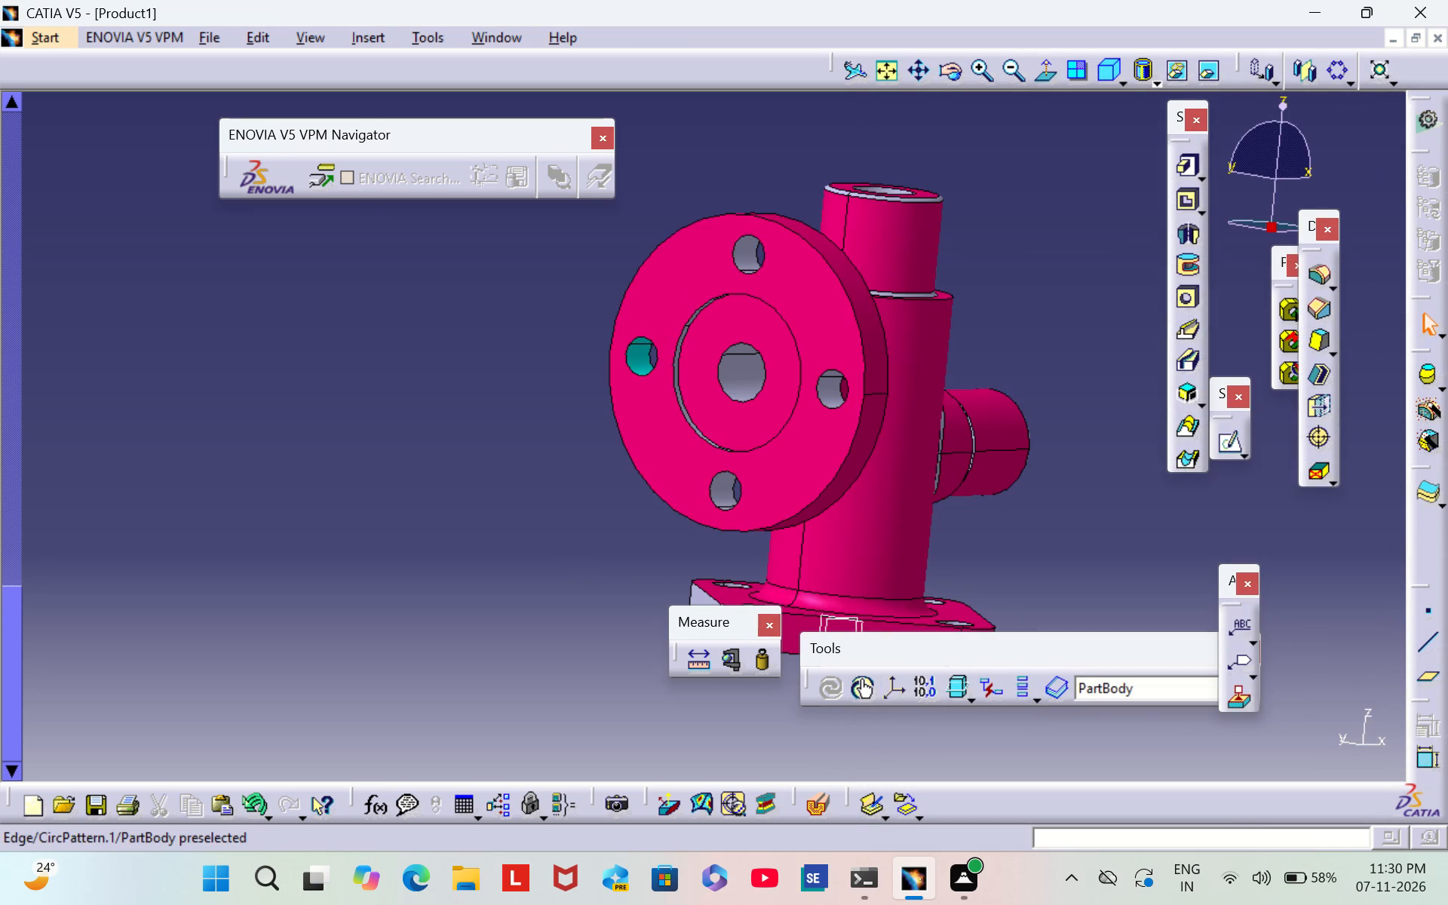
# Colour the inner face of the round flange's uppermost bolt hole cyan.
pyautogui.rightClick(744, 253)
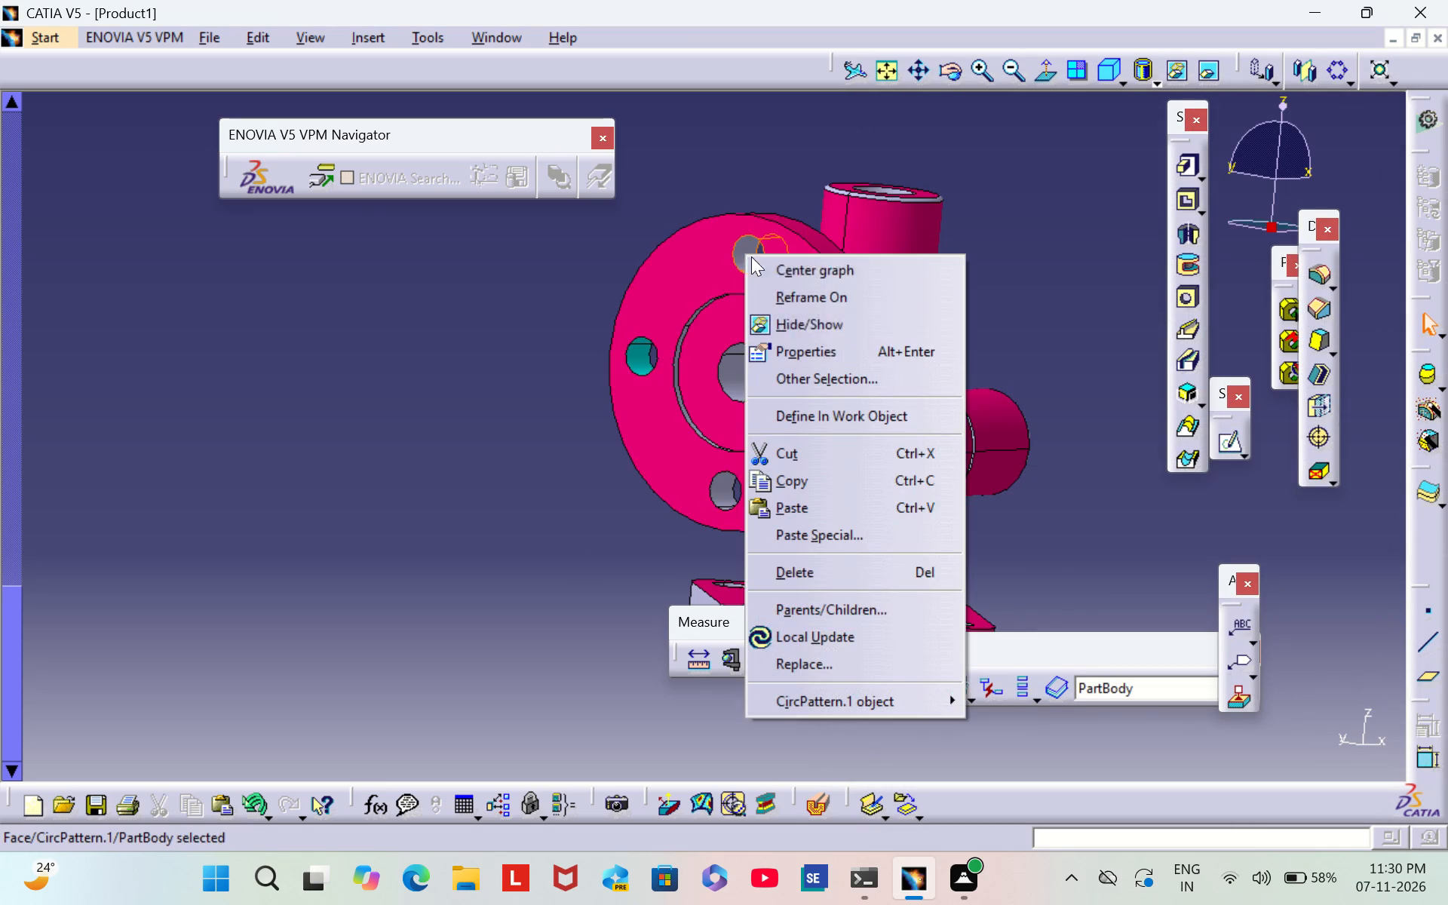
pyautogui.click(888, 360)
pyautogui.click(974, 243)
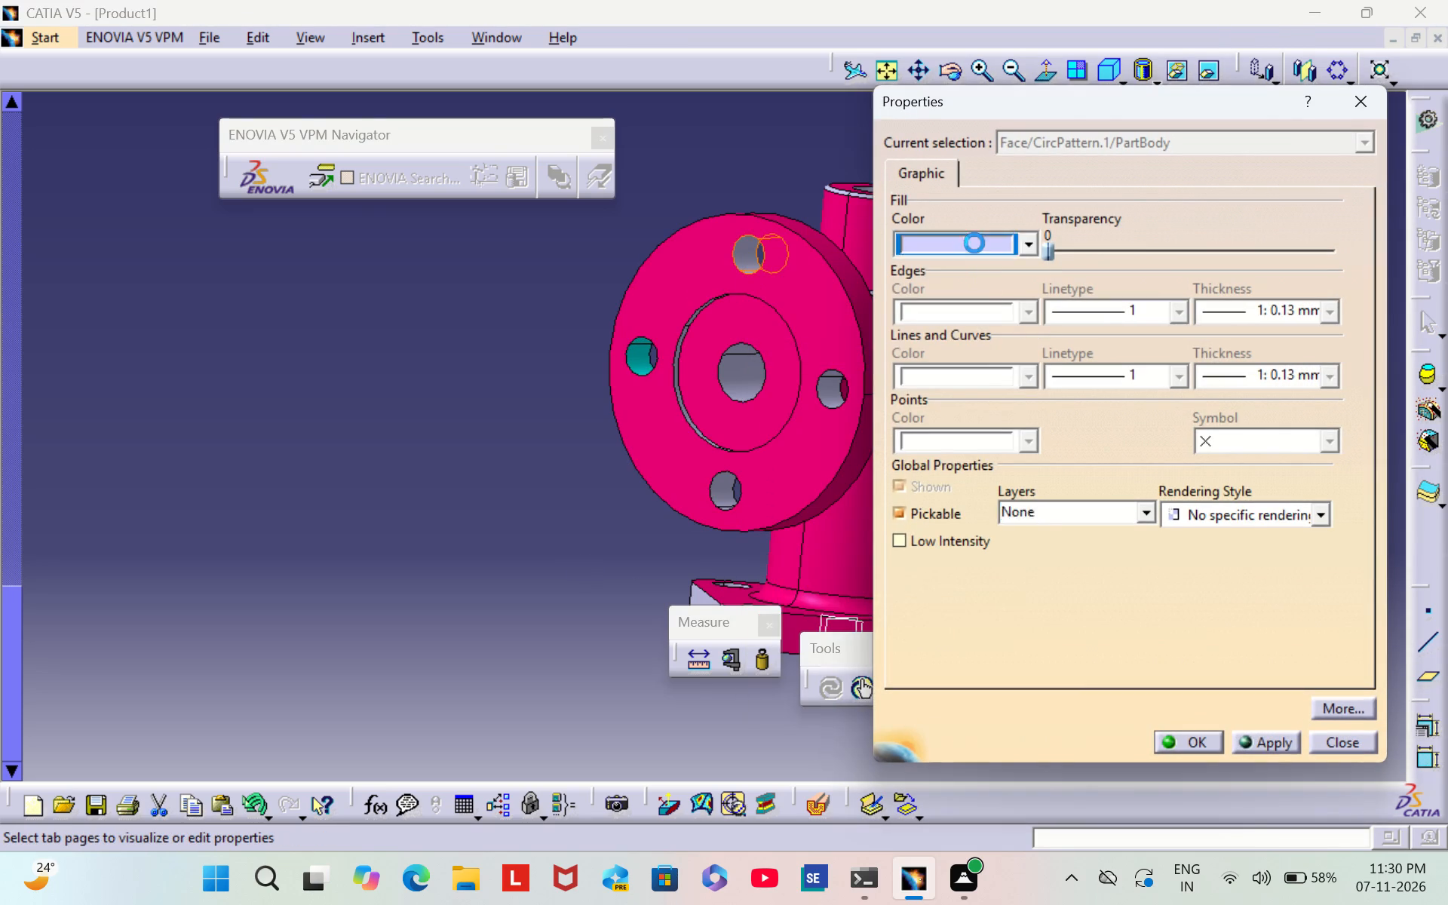
pyautogui.click(1009, 484)
pyautogui.click(1179, 740)
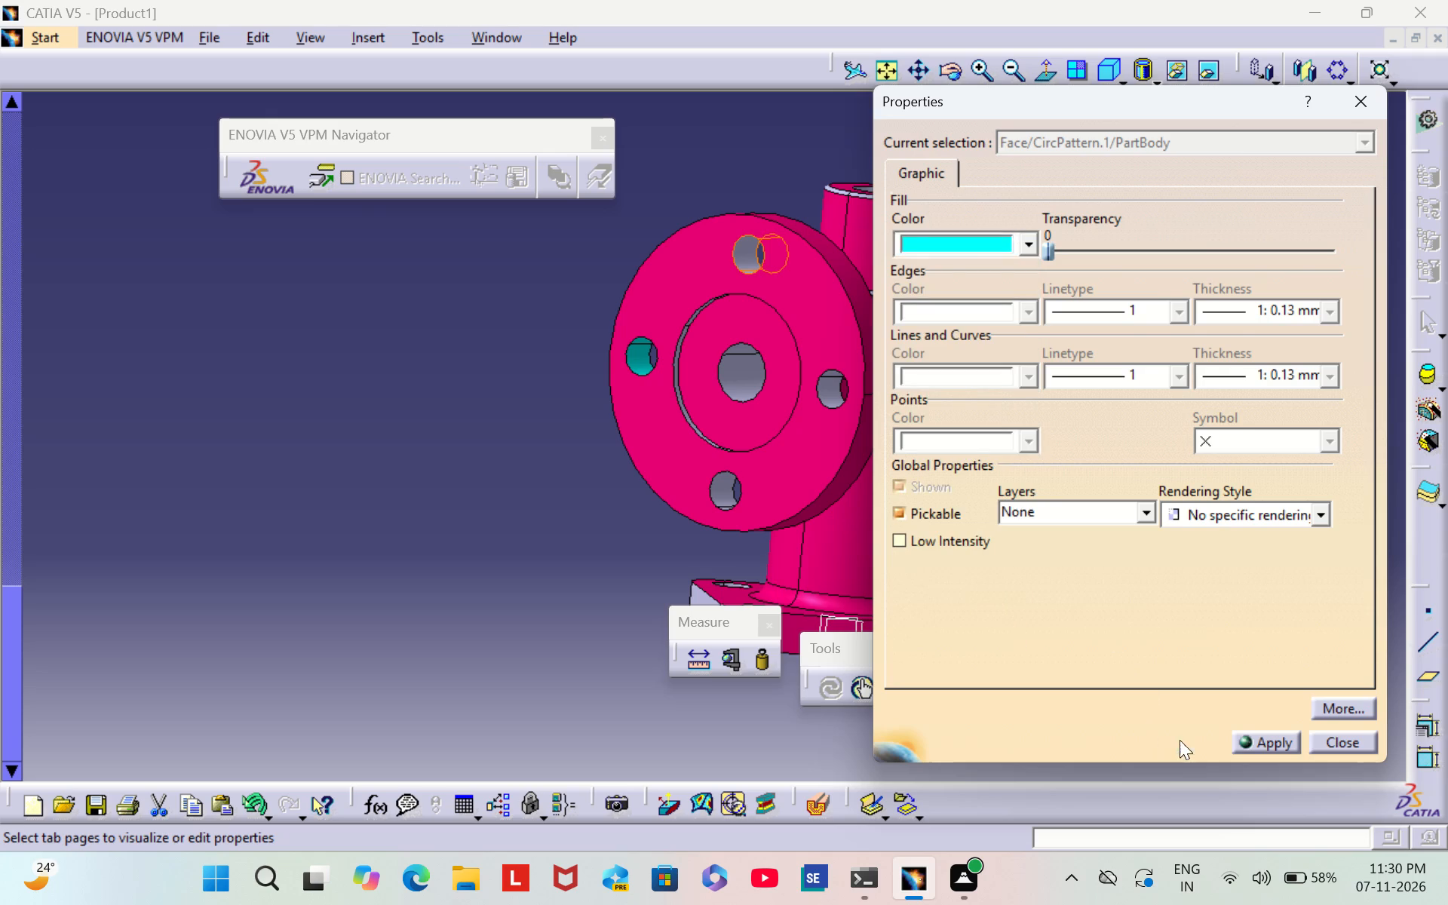
# Exit the application.
pyautogui.click(1447, 0)
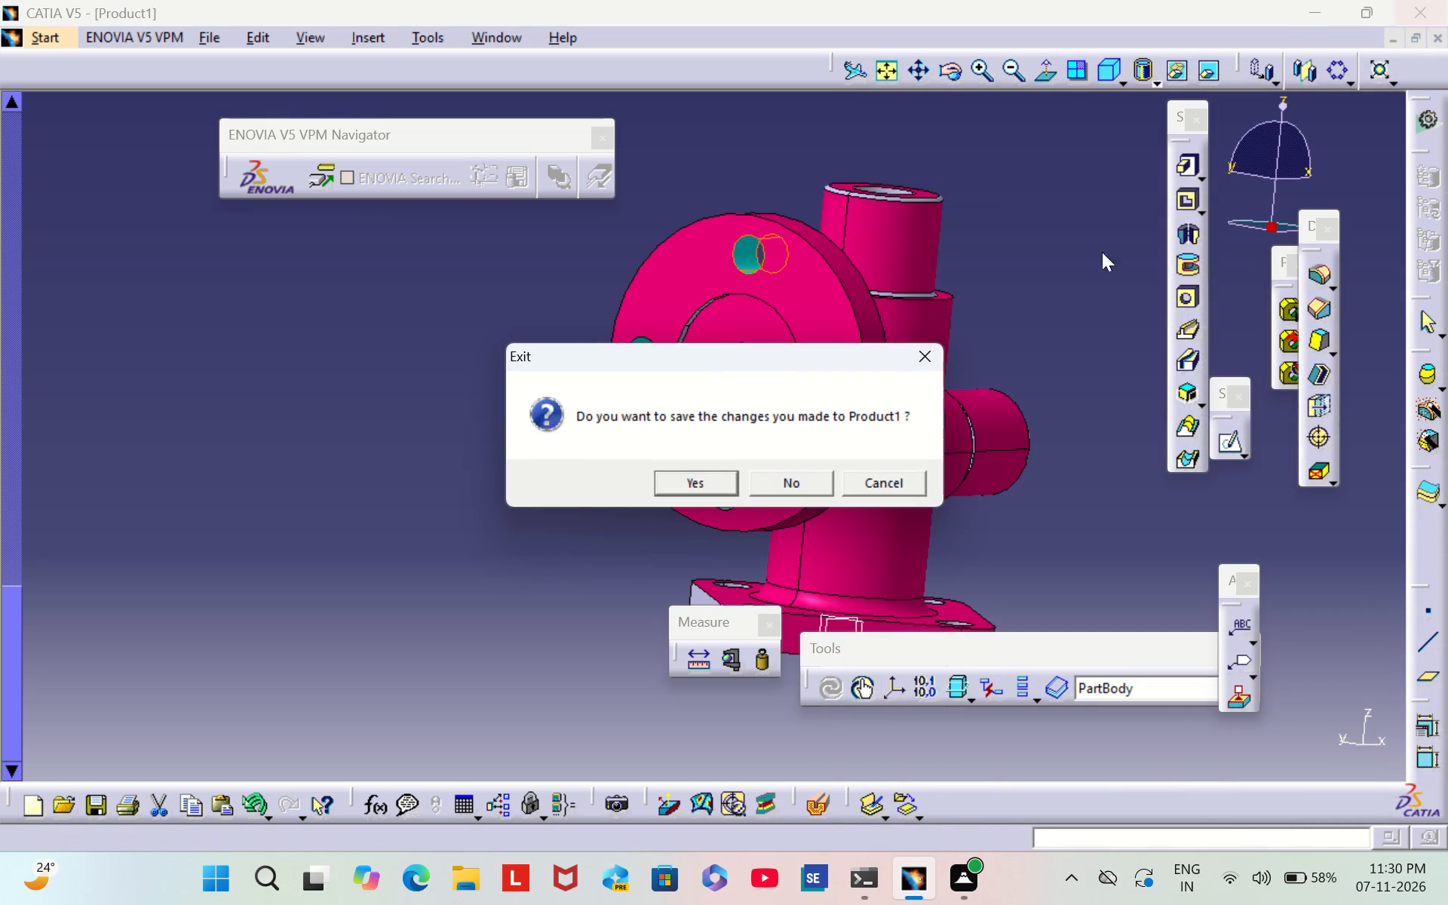
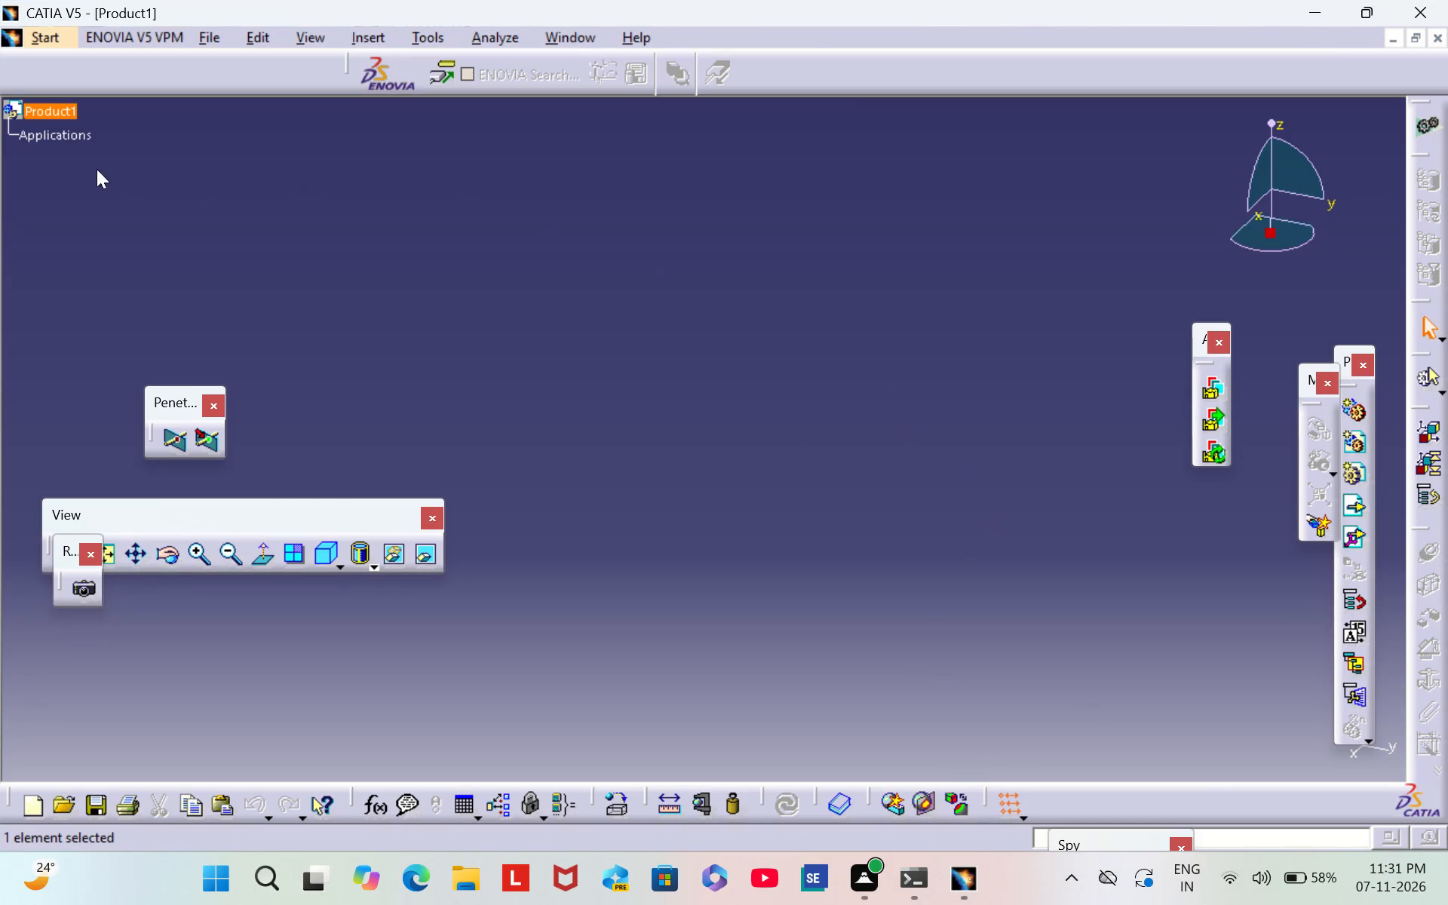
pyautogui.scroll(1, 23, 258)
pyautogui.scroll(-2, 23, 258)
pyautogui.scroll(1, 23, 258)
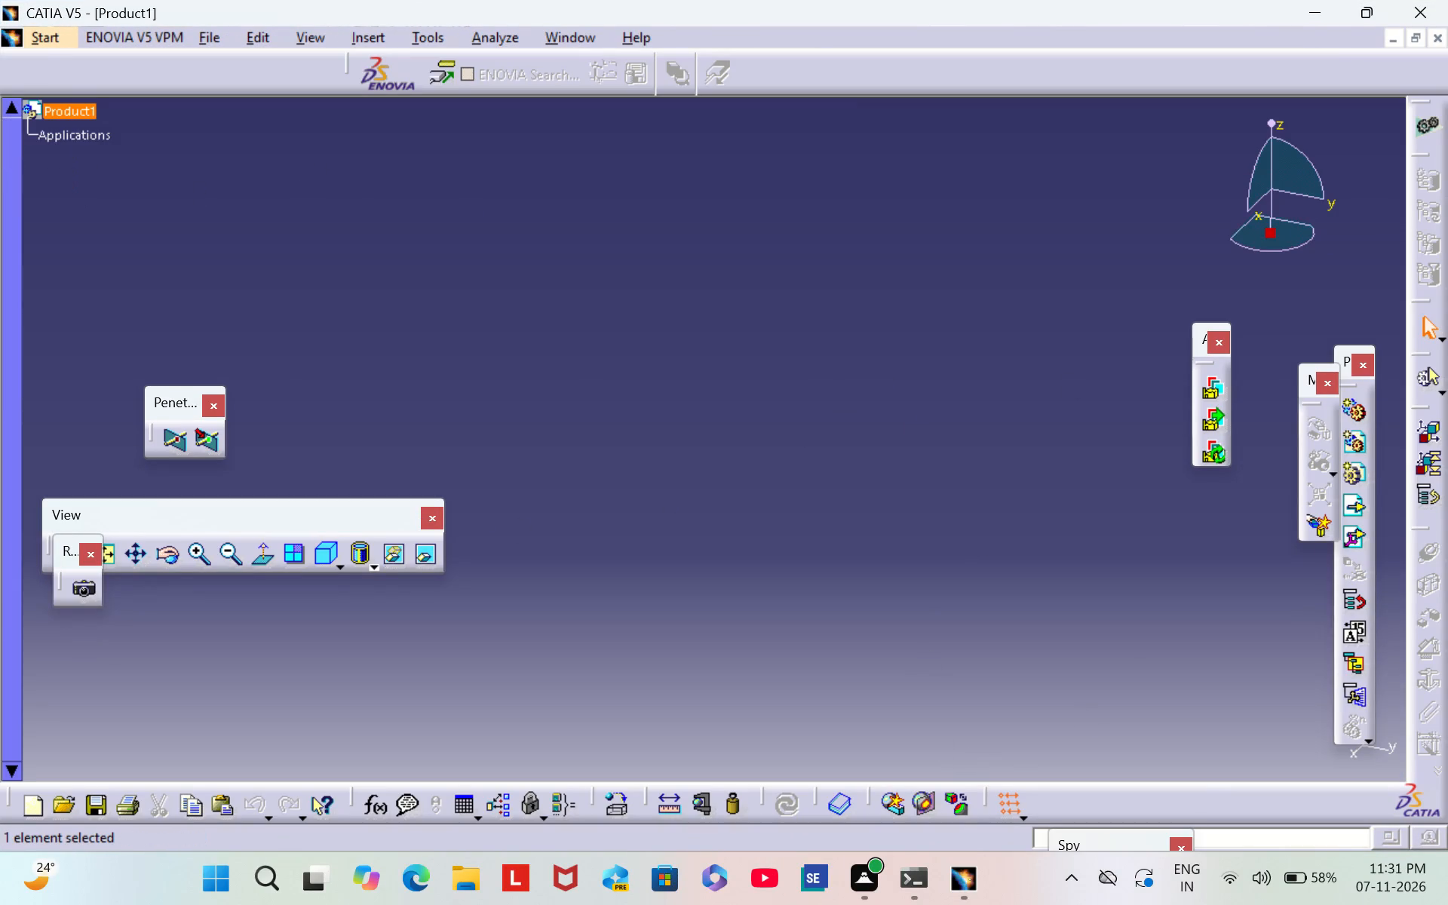
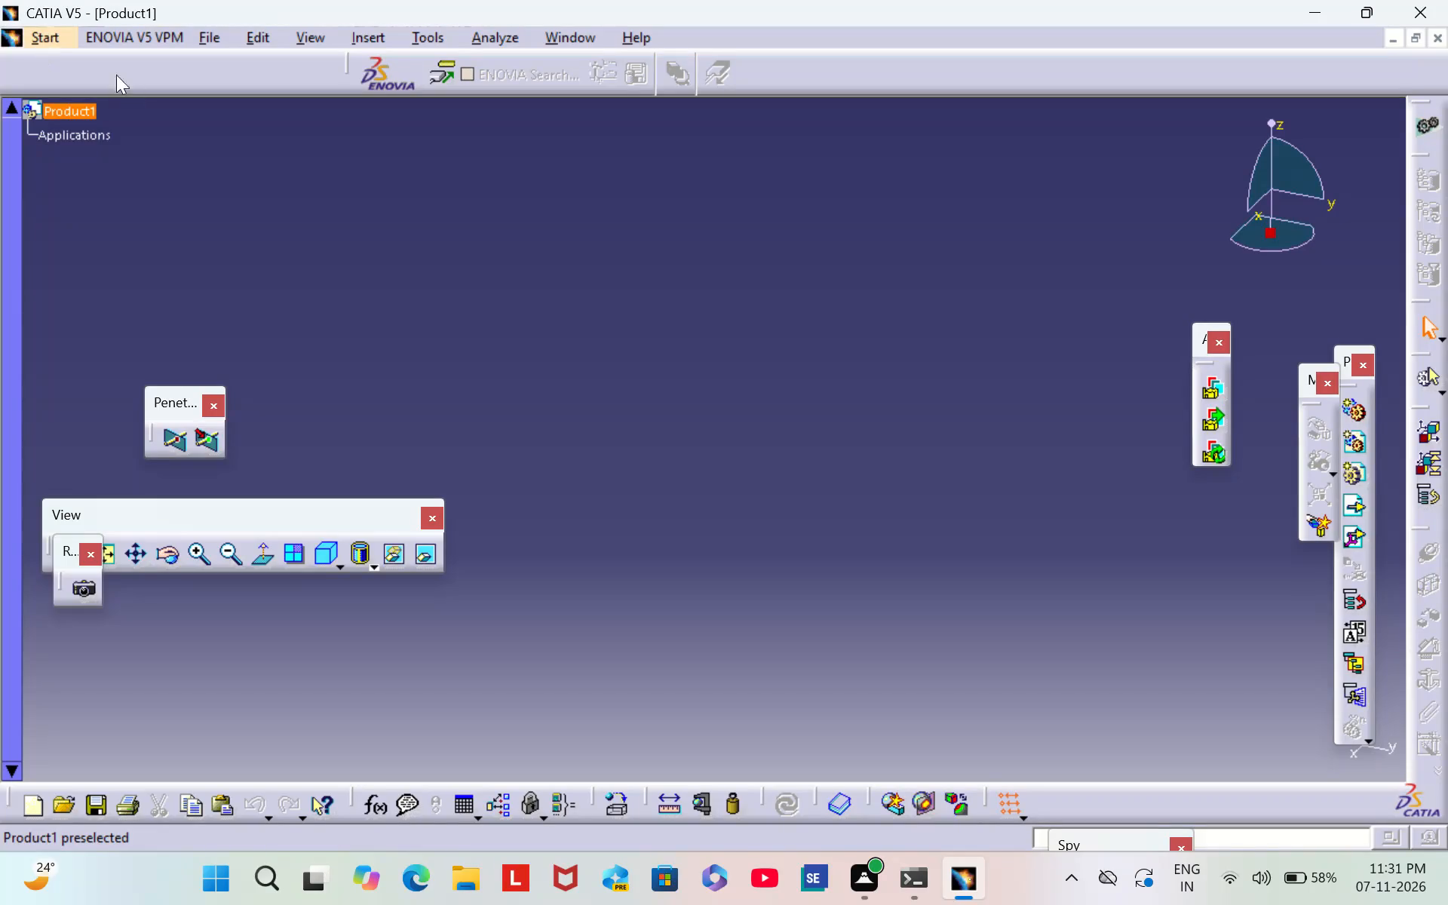
# Add a new part to the empty product by switching to the Part Design workbench.
pyautogui.click(57, 36)
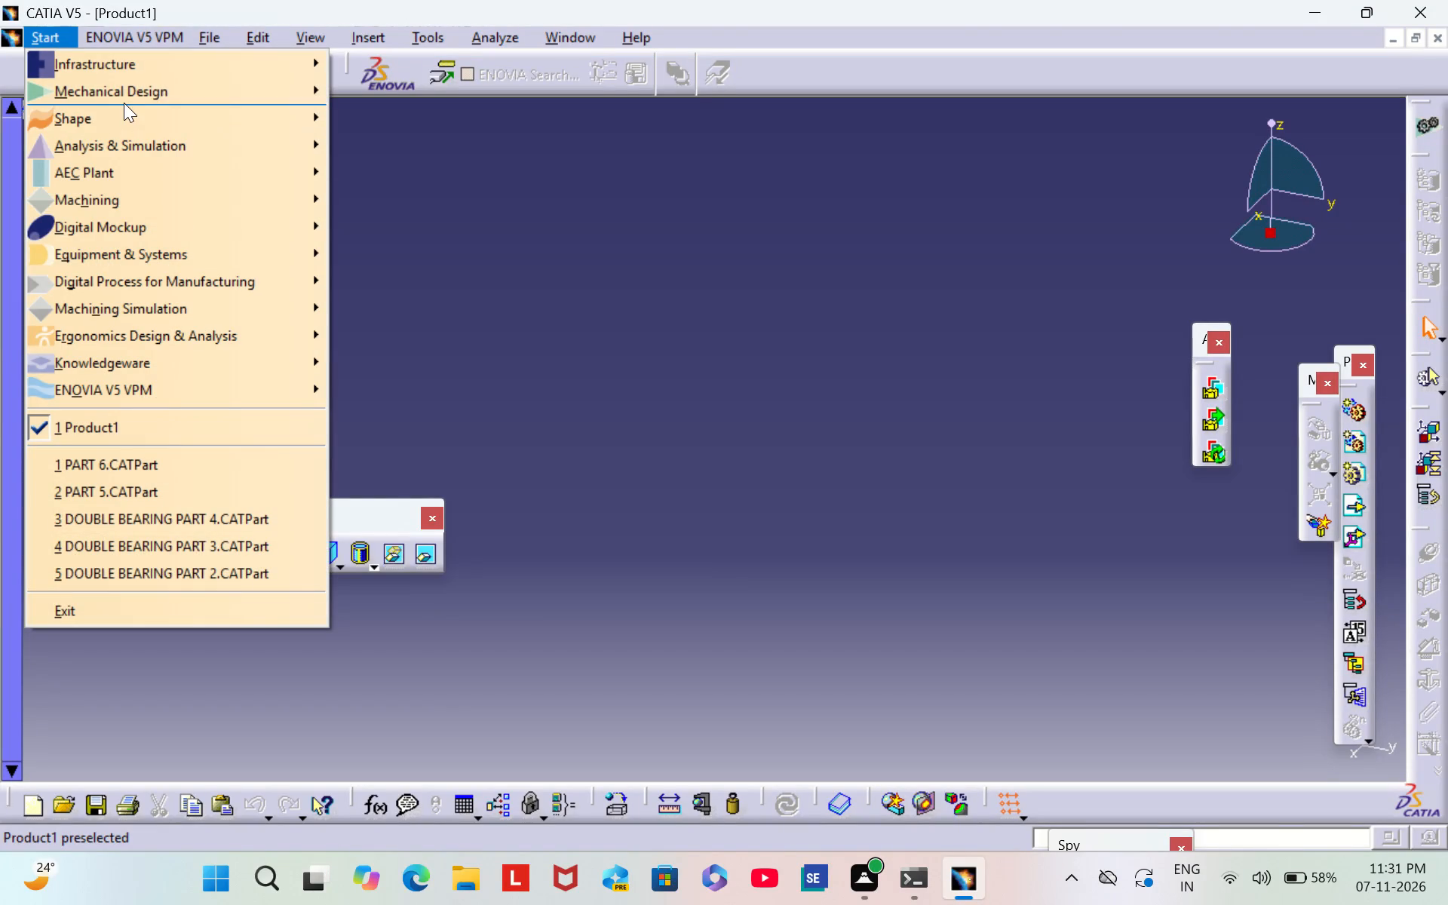
pyautogui.click(125, 100)
pyautogui.click(426, 94)
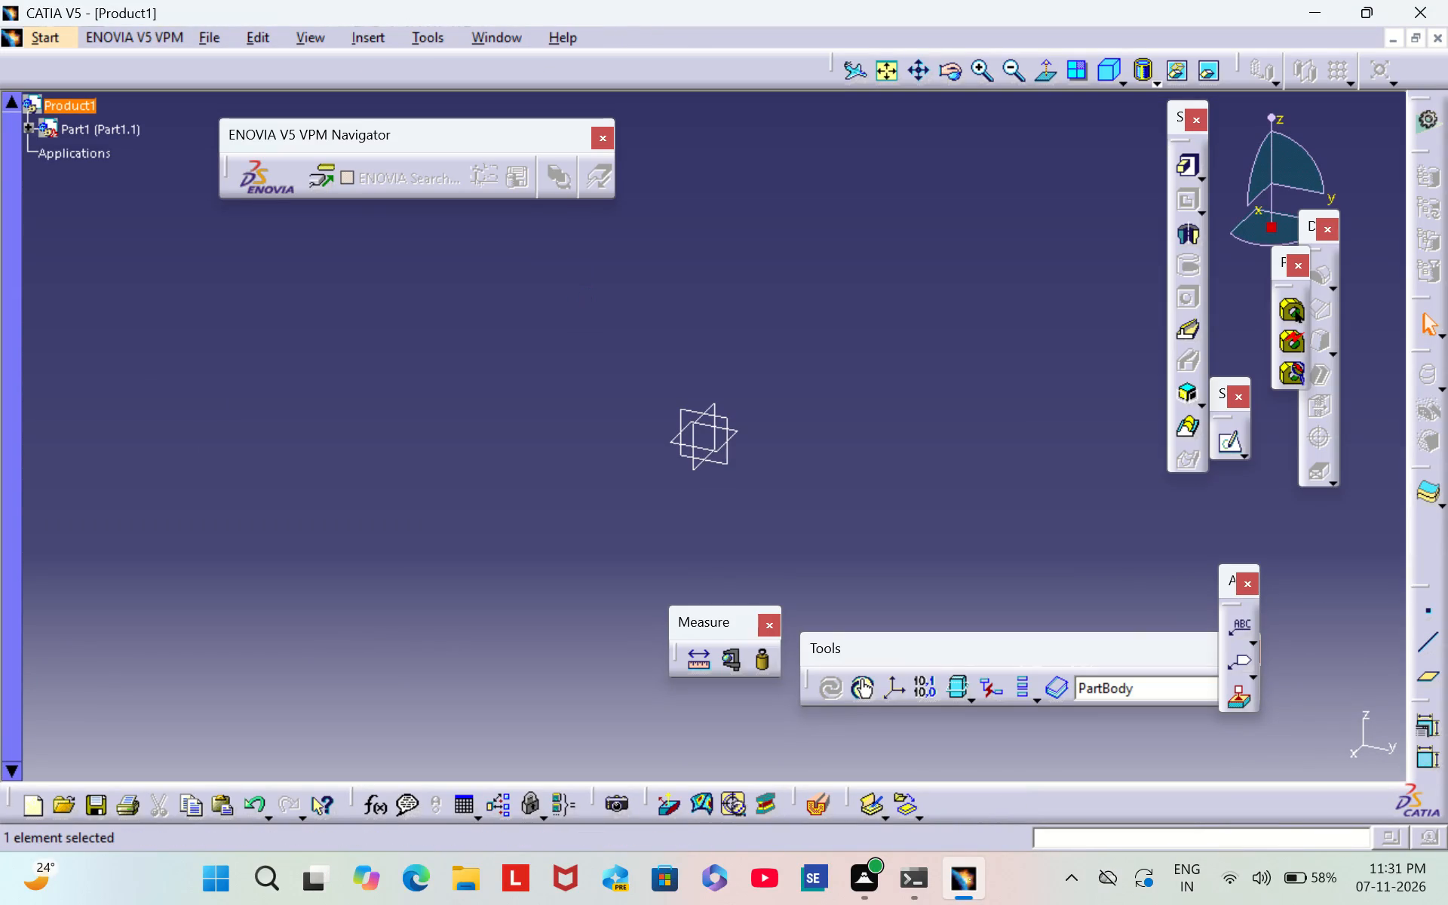
# Sketch a closed four-line diamond on the xy plane, with corners on the H and V axes and the upper-left side about 74 mm long.
pyautogui.click(737, 426)
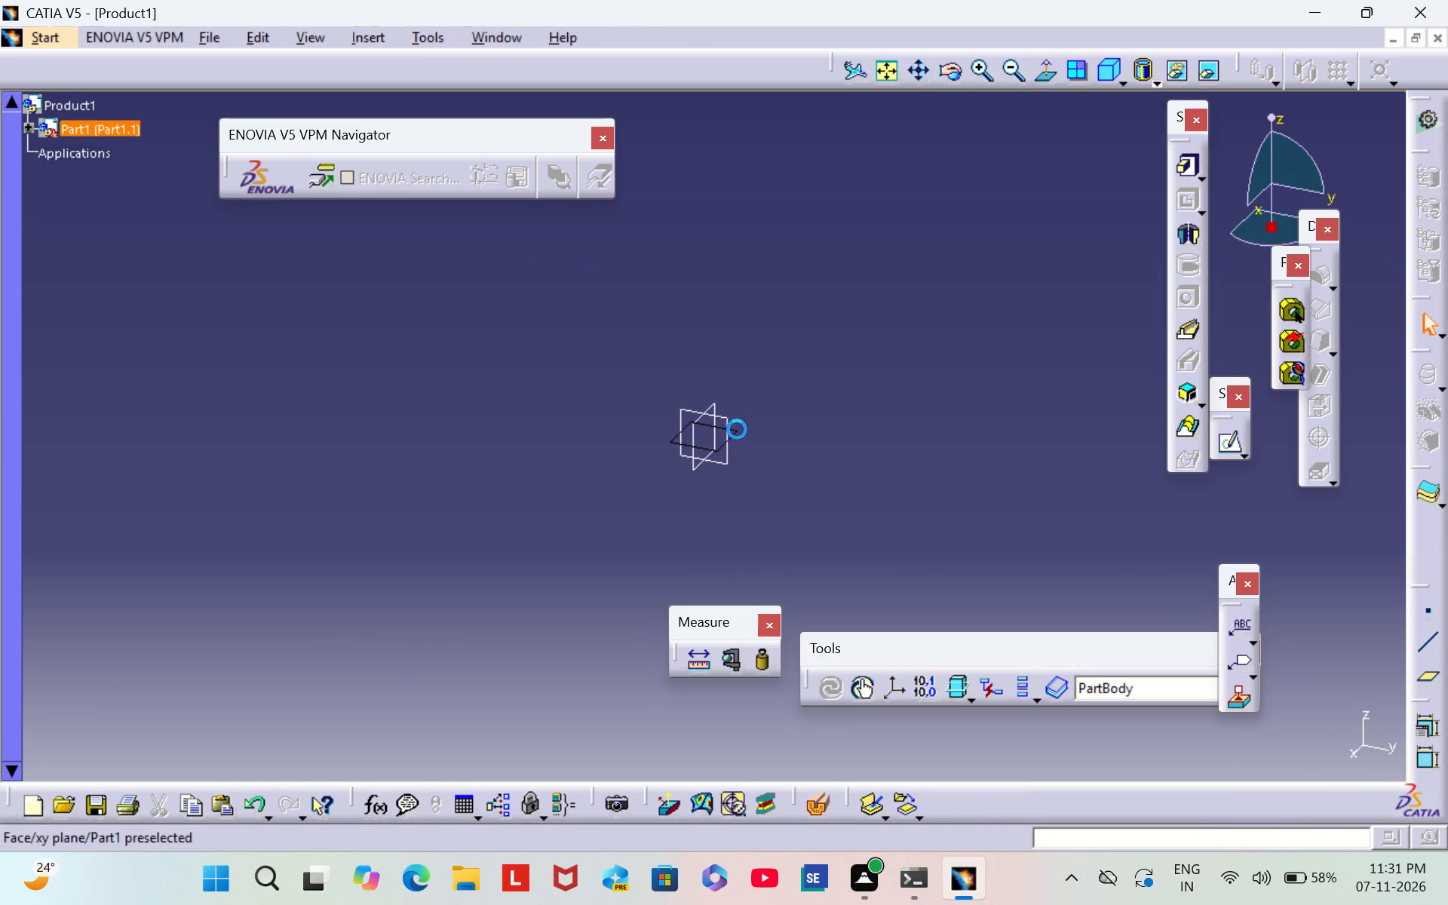
pyautogui.click(1226, 434)
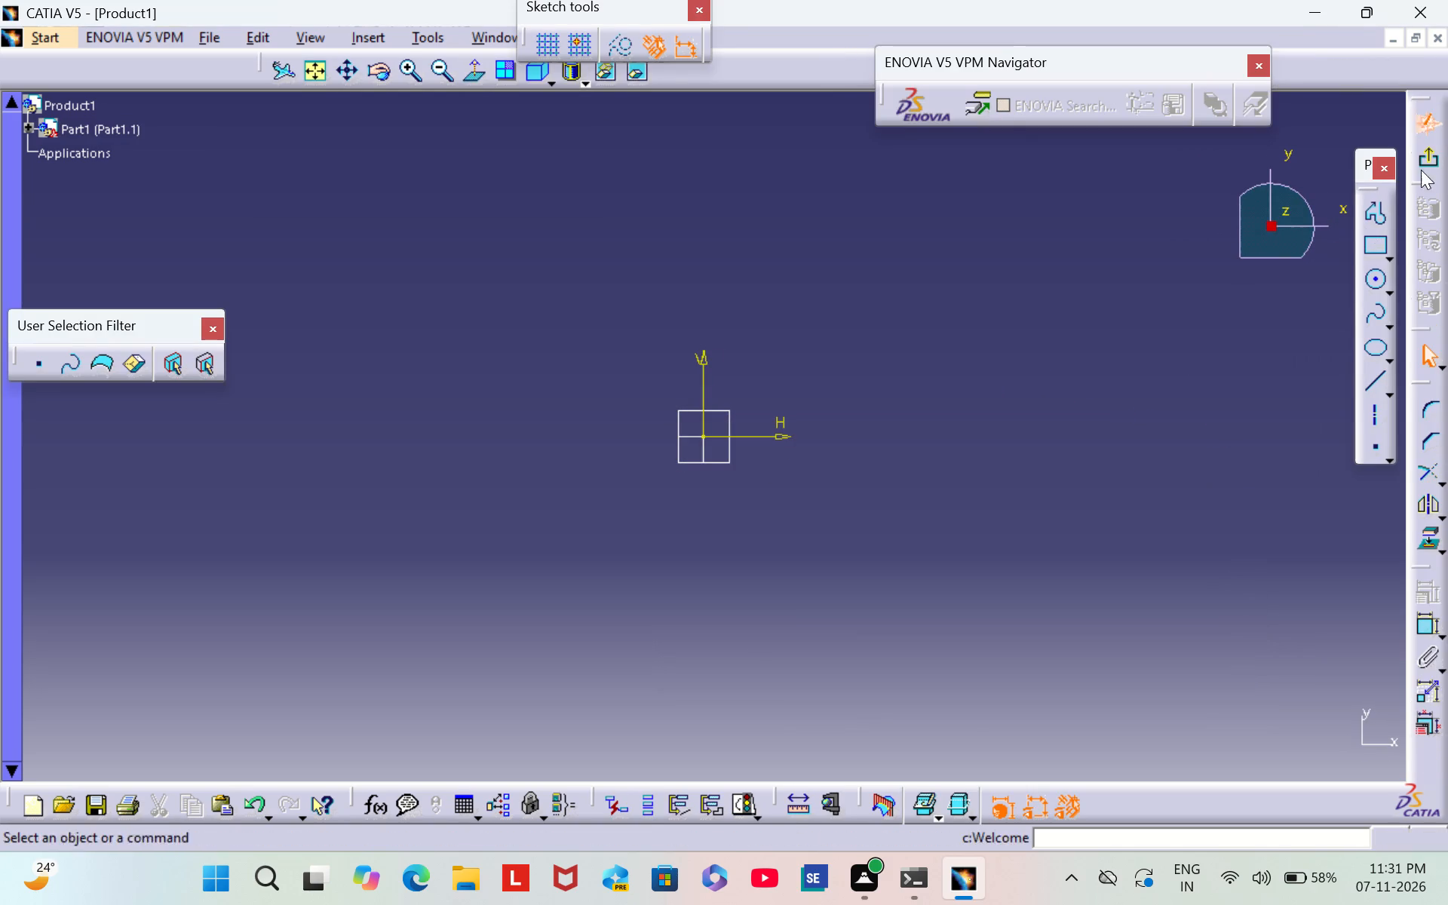
pyautogui.click(1374, 210)
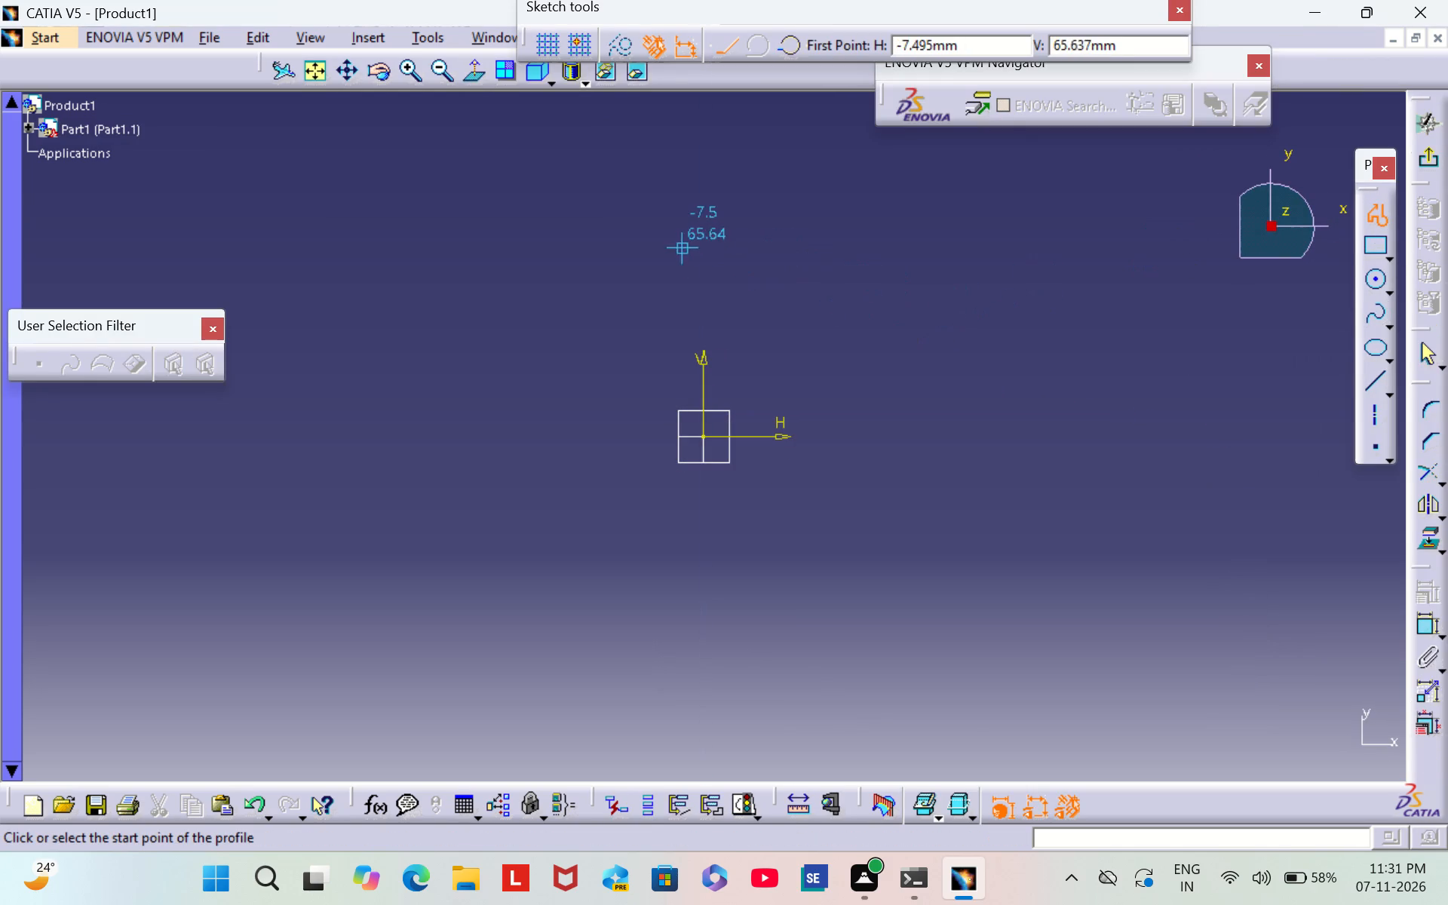
pyautogui.click(701, 284)
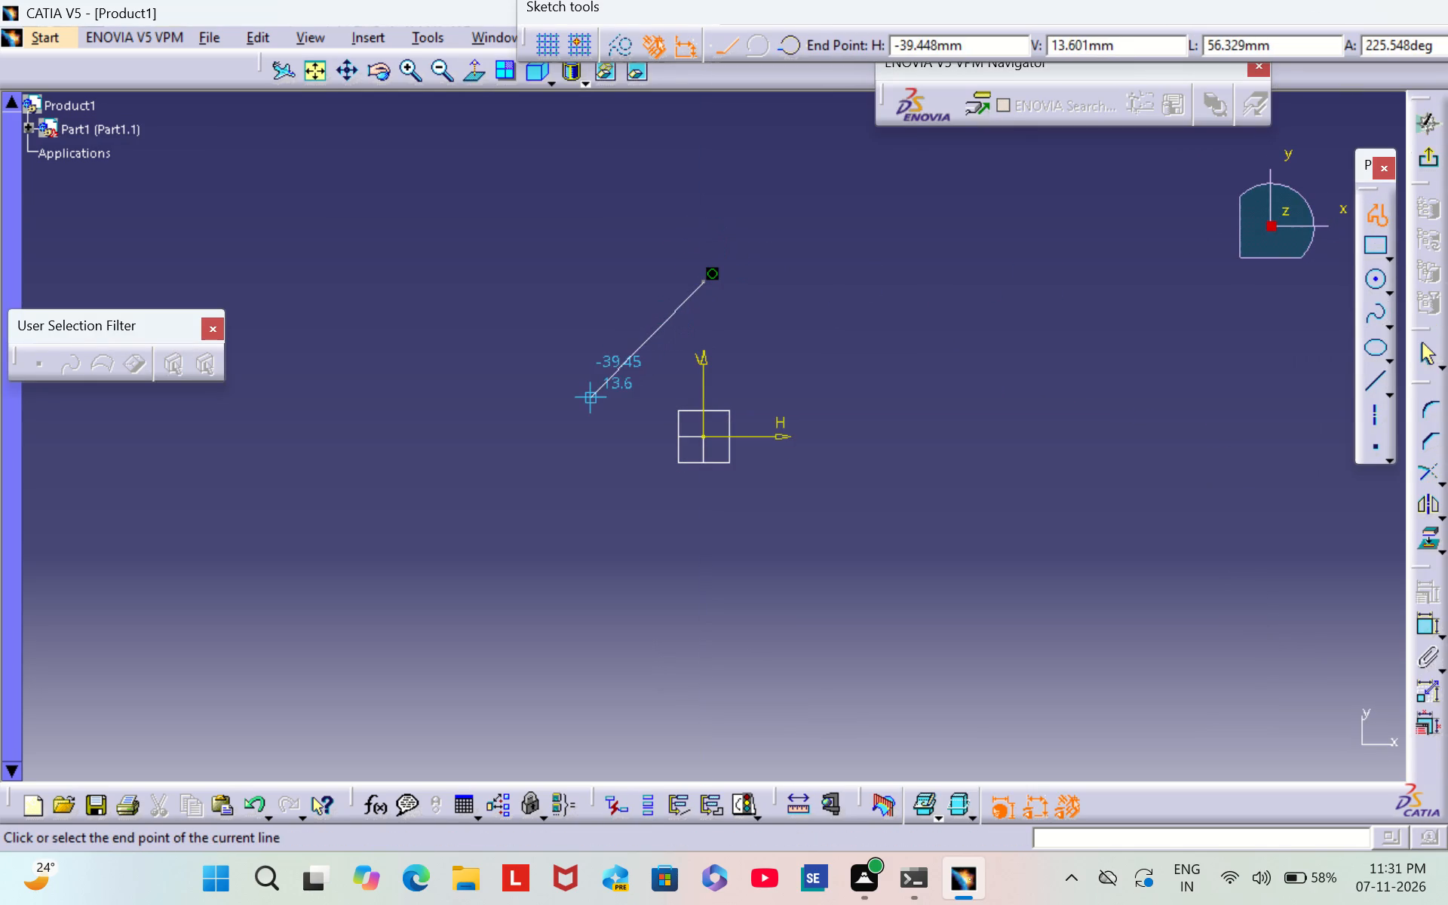
pyautogui.click(555, 437)
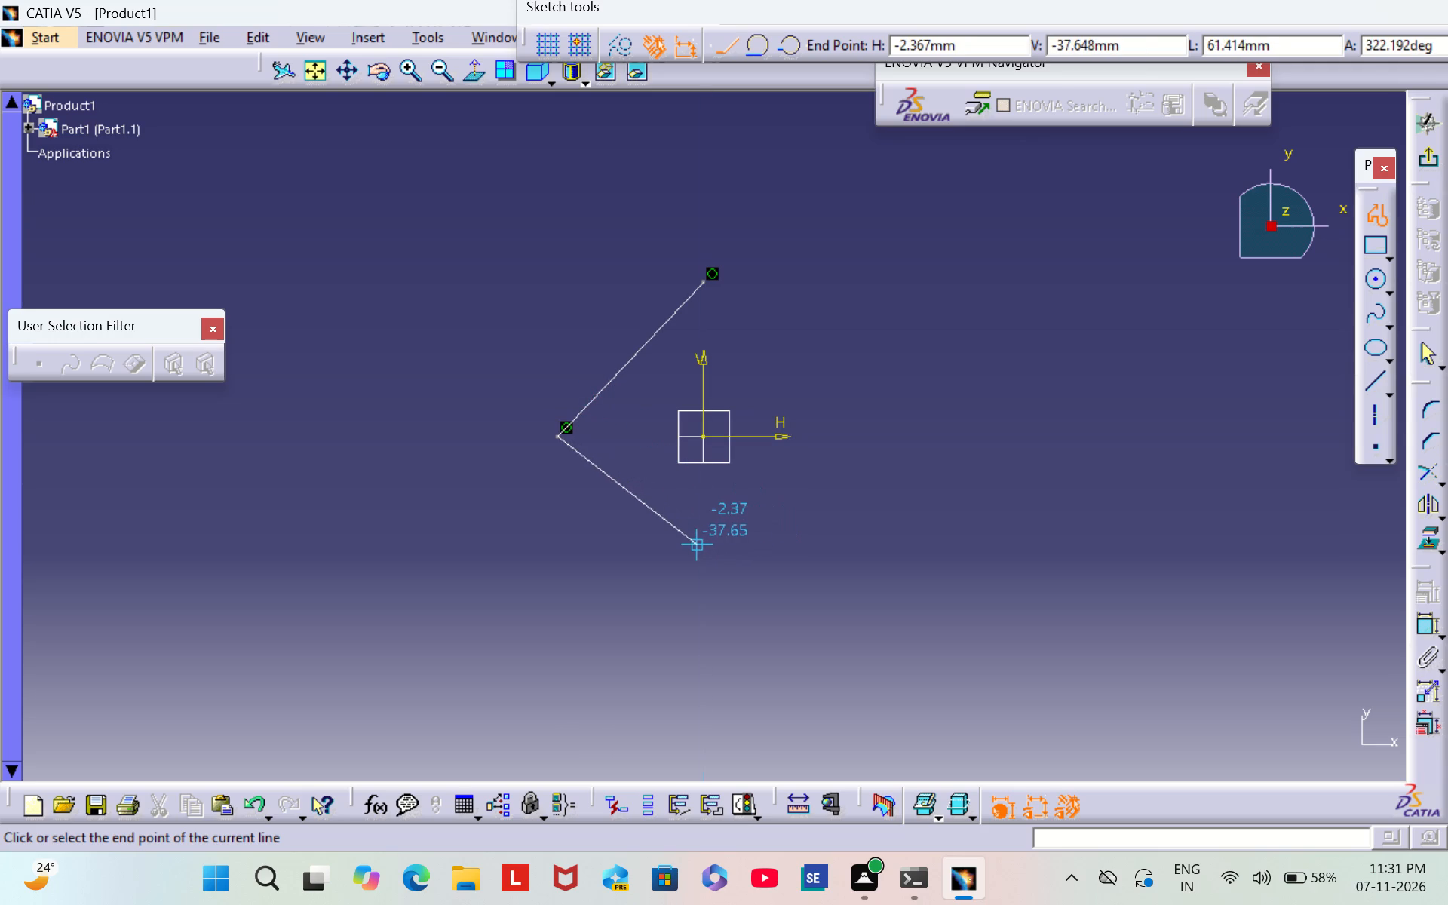
pyautogui.click(701, 541)
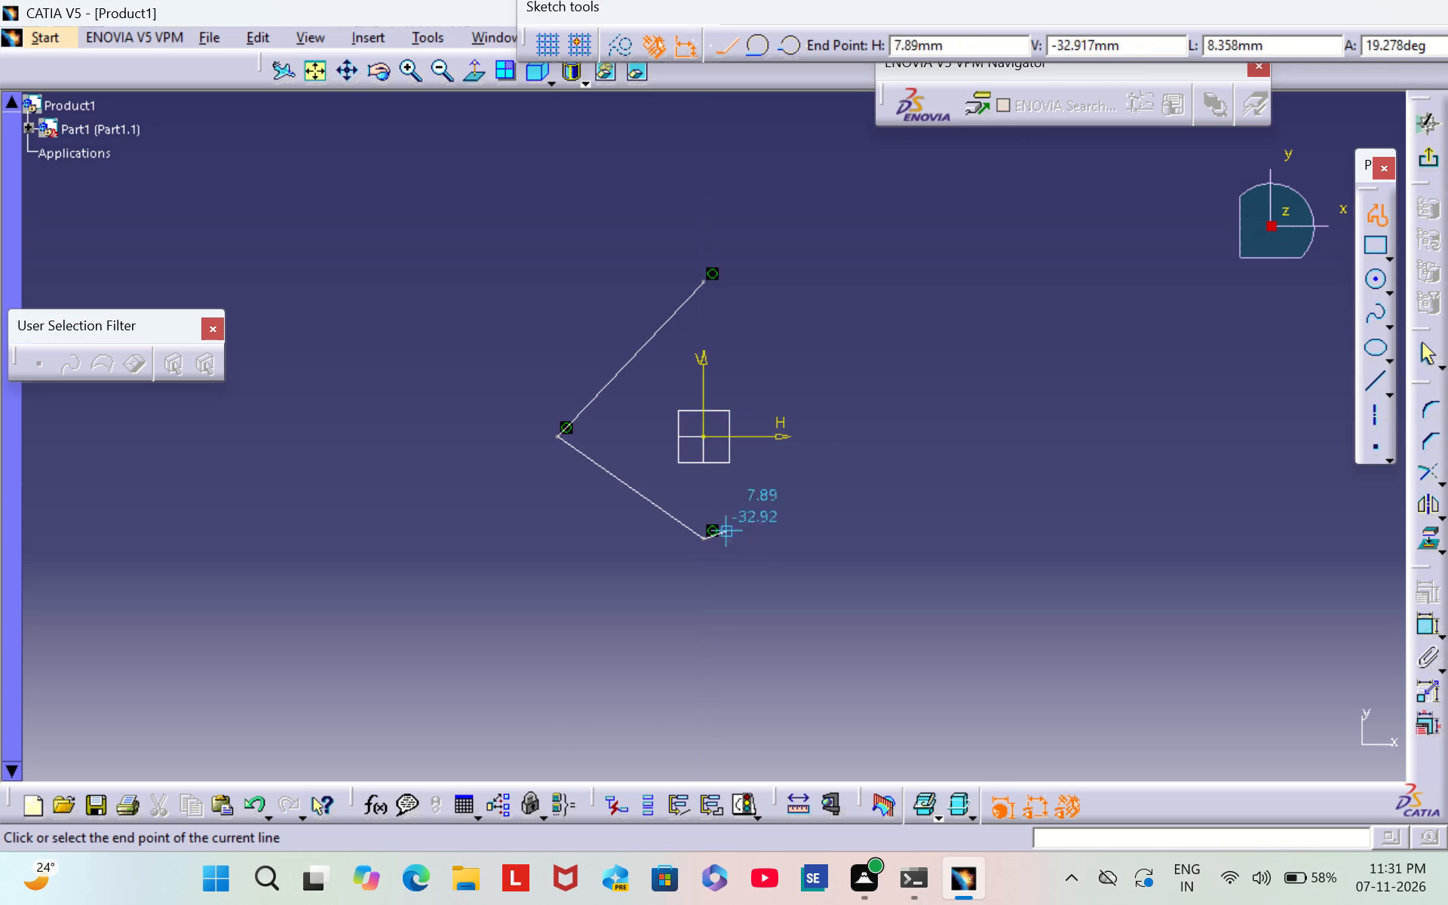
pyautogui.click(829, 434)
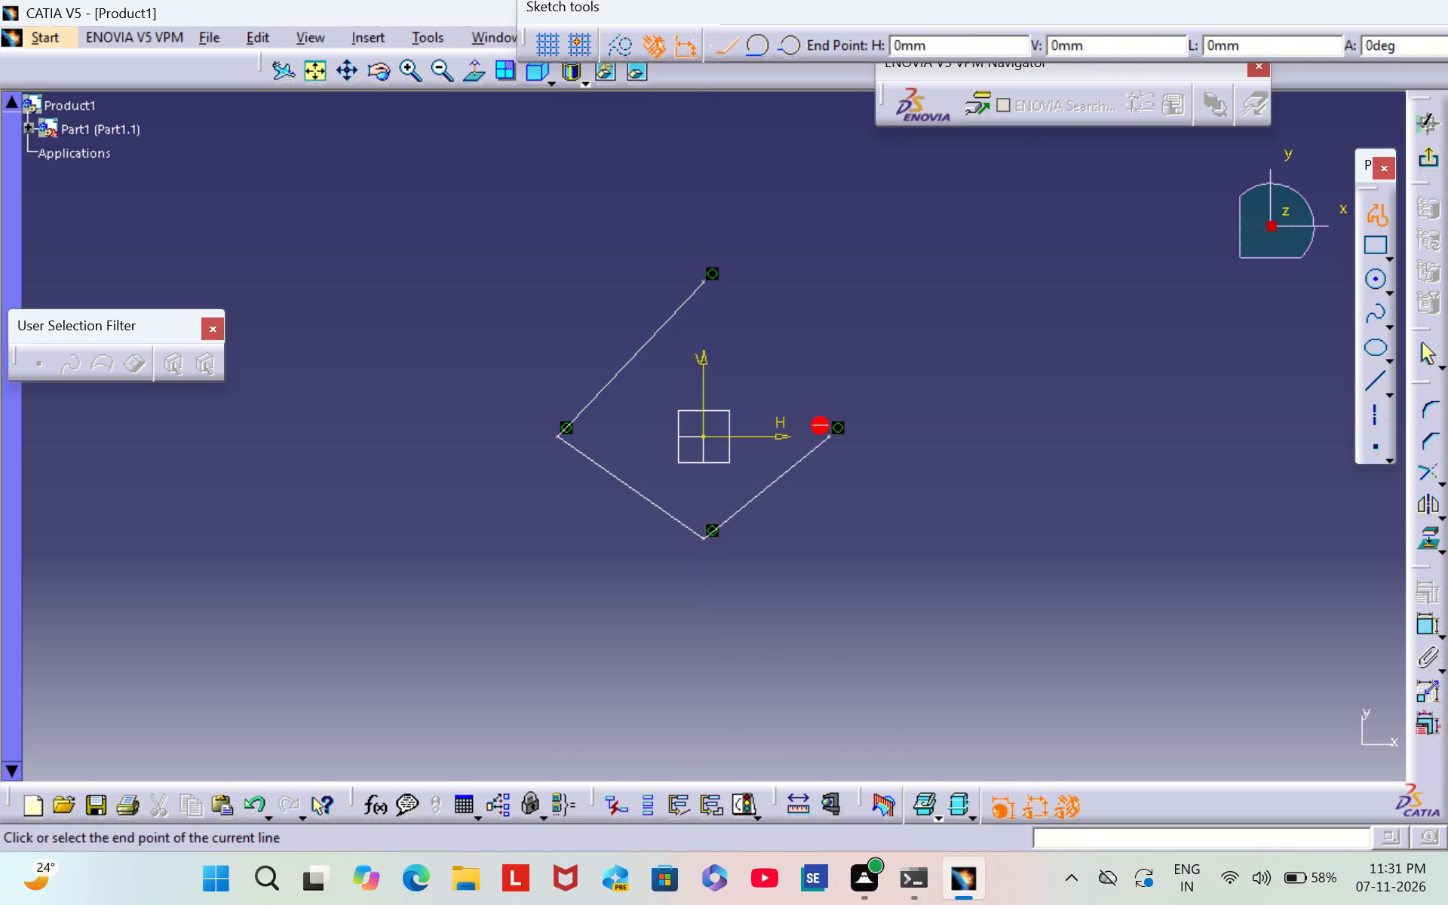
pyautogui.click(704, 280)
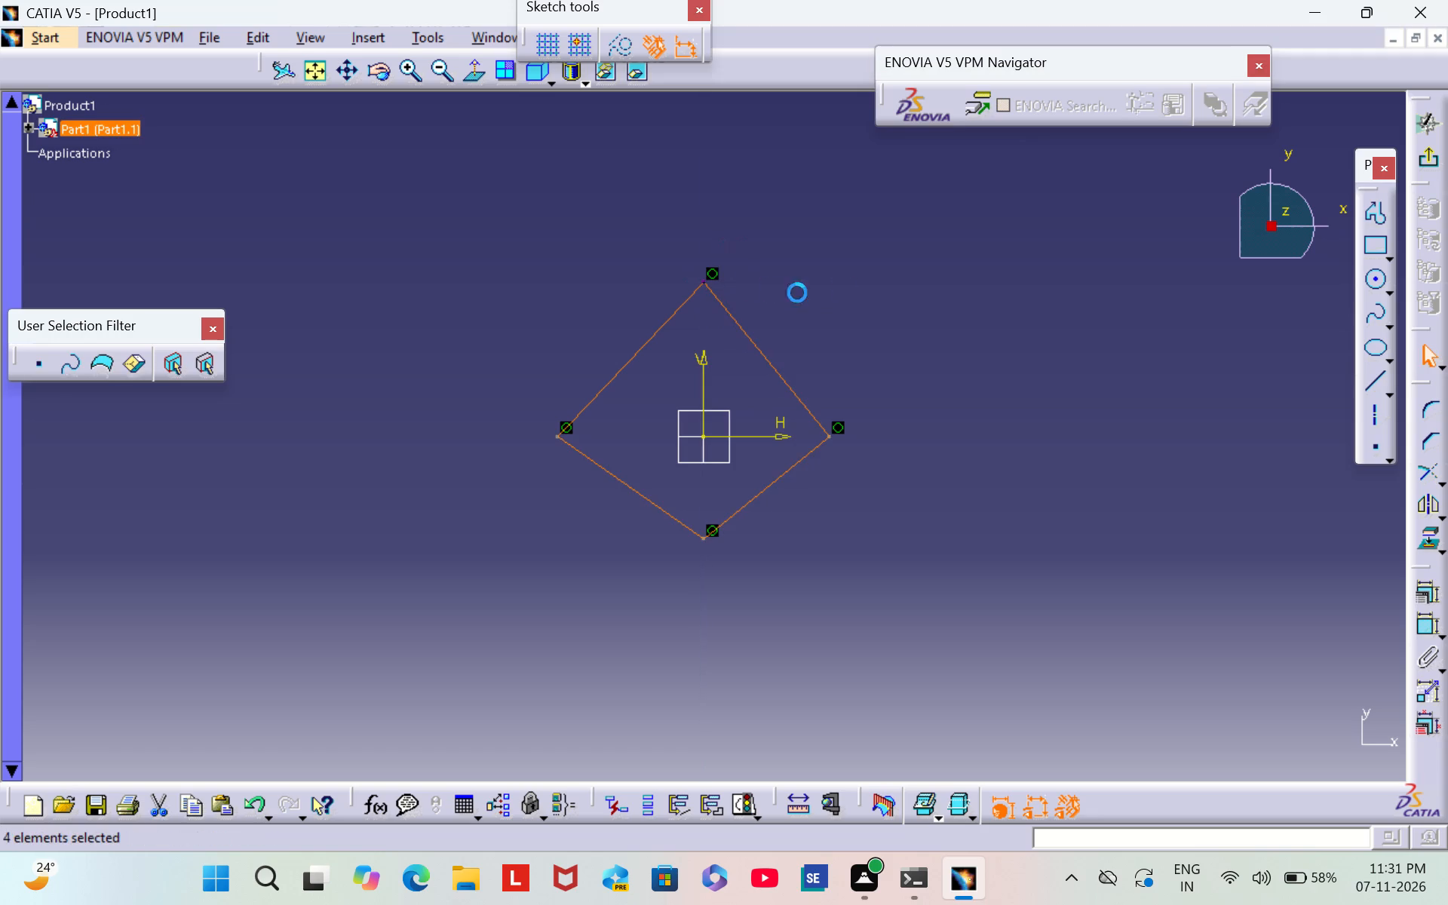
pyautogui.click(887, 284)
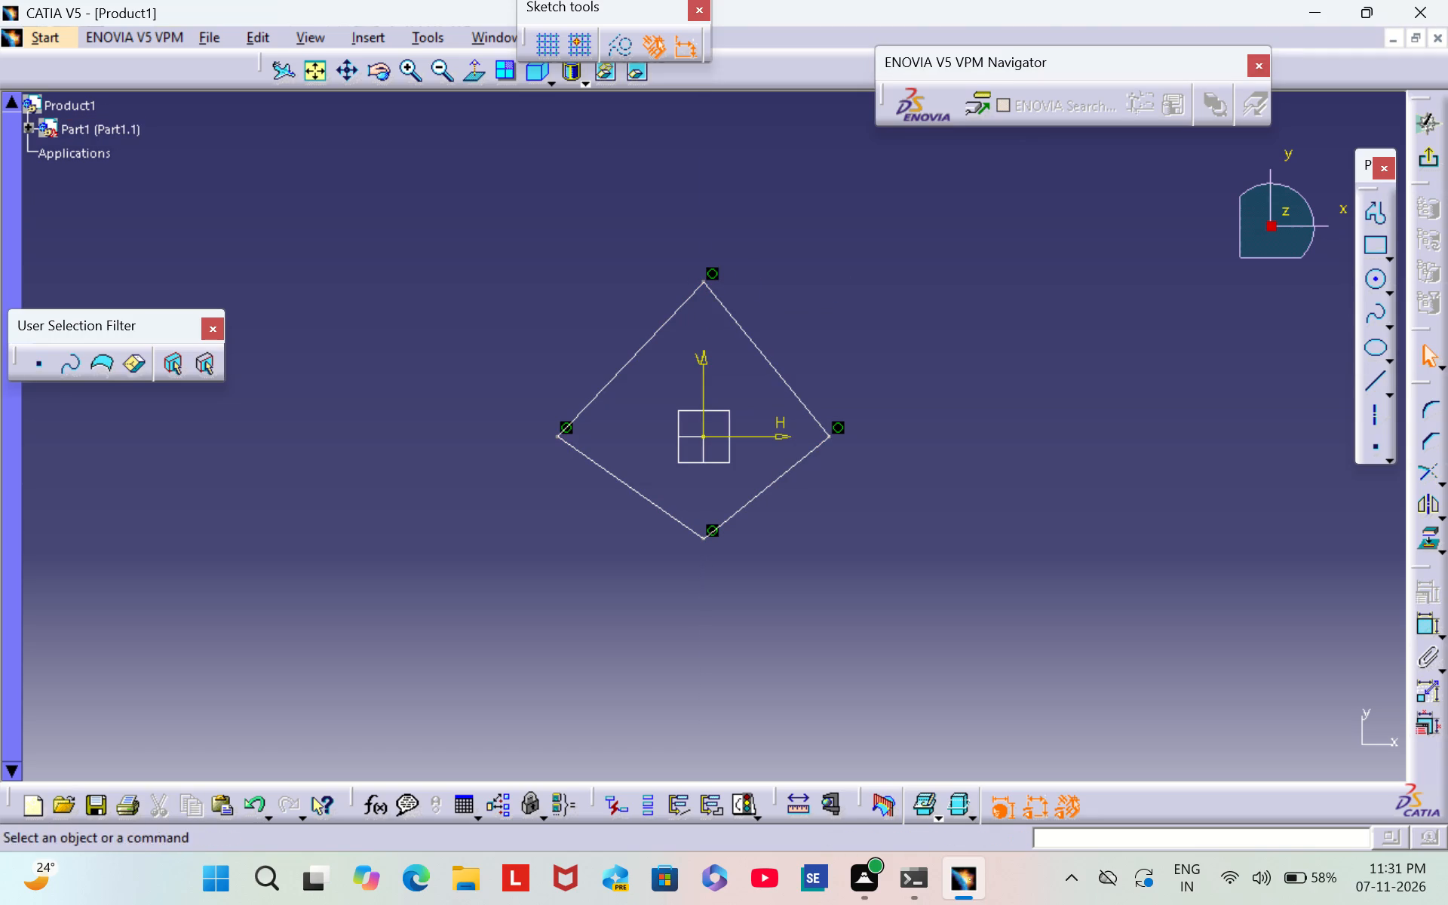
# Dimension the diamond's upper-left side and set its length to 70 mm.
pyautogui.click(1423, 623)
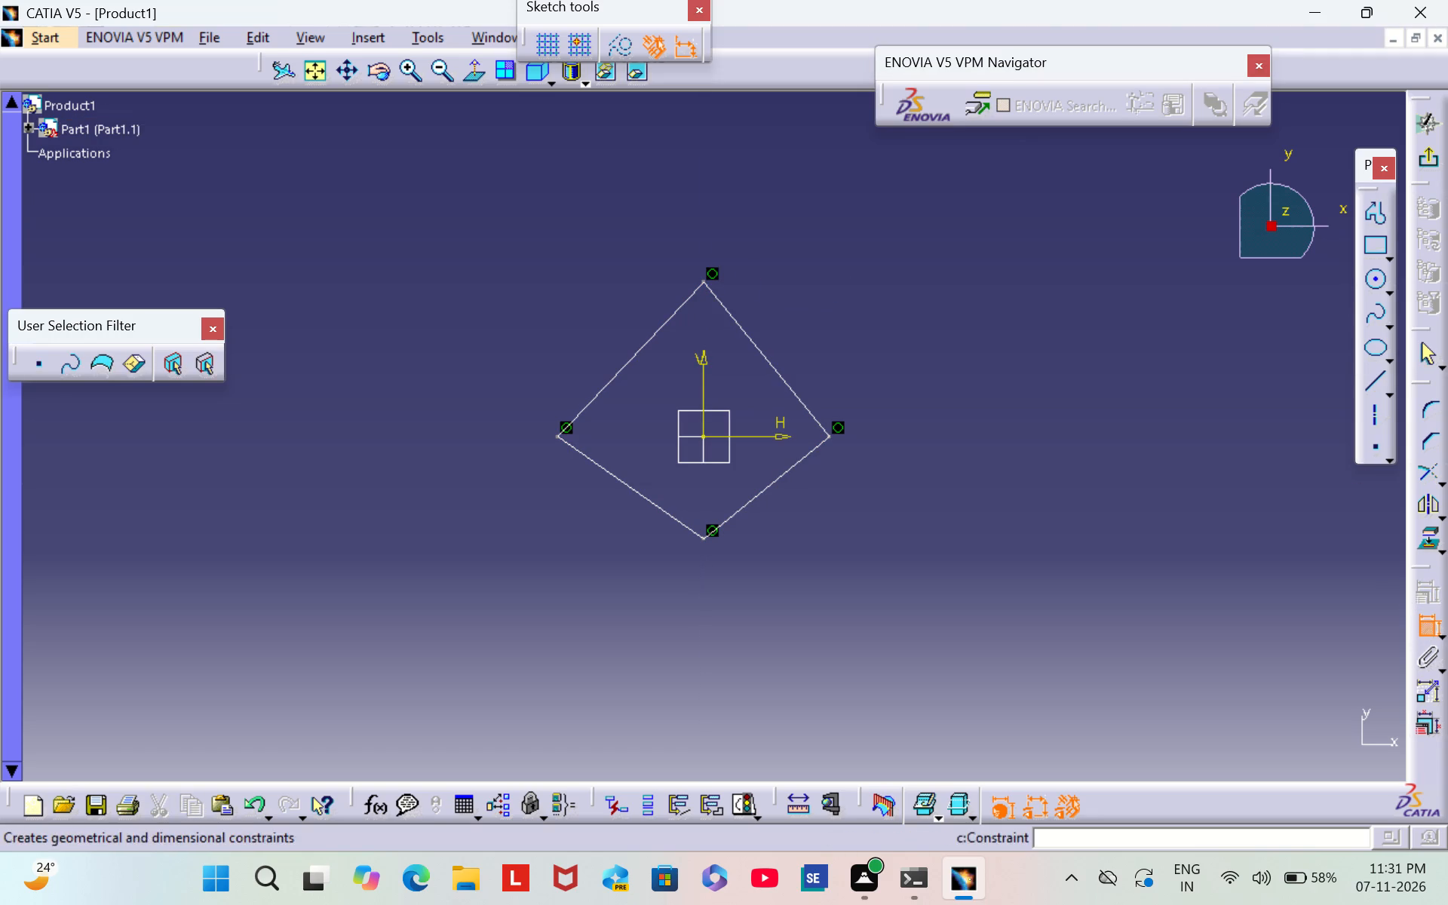
pyautogui.click(632, 348)
pyautogui.click(627, 358)
pyautogui.click(541, 293)
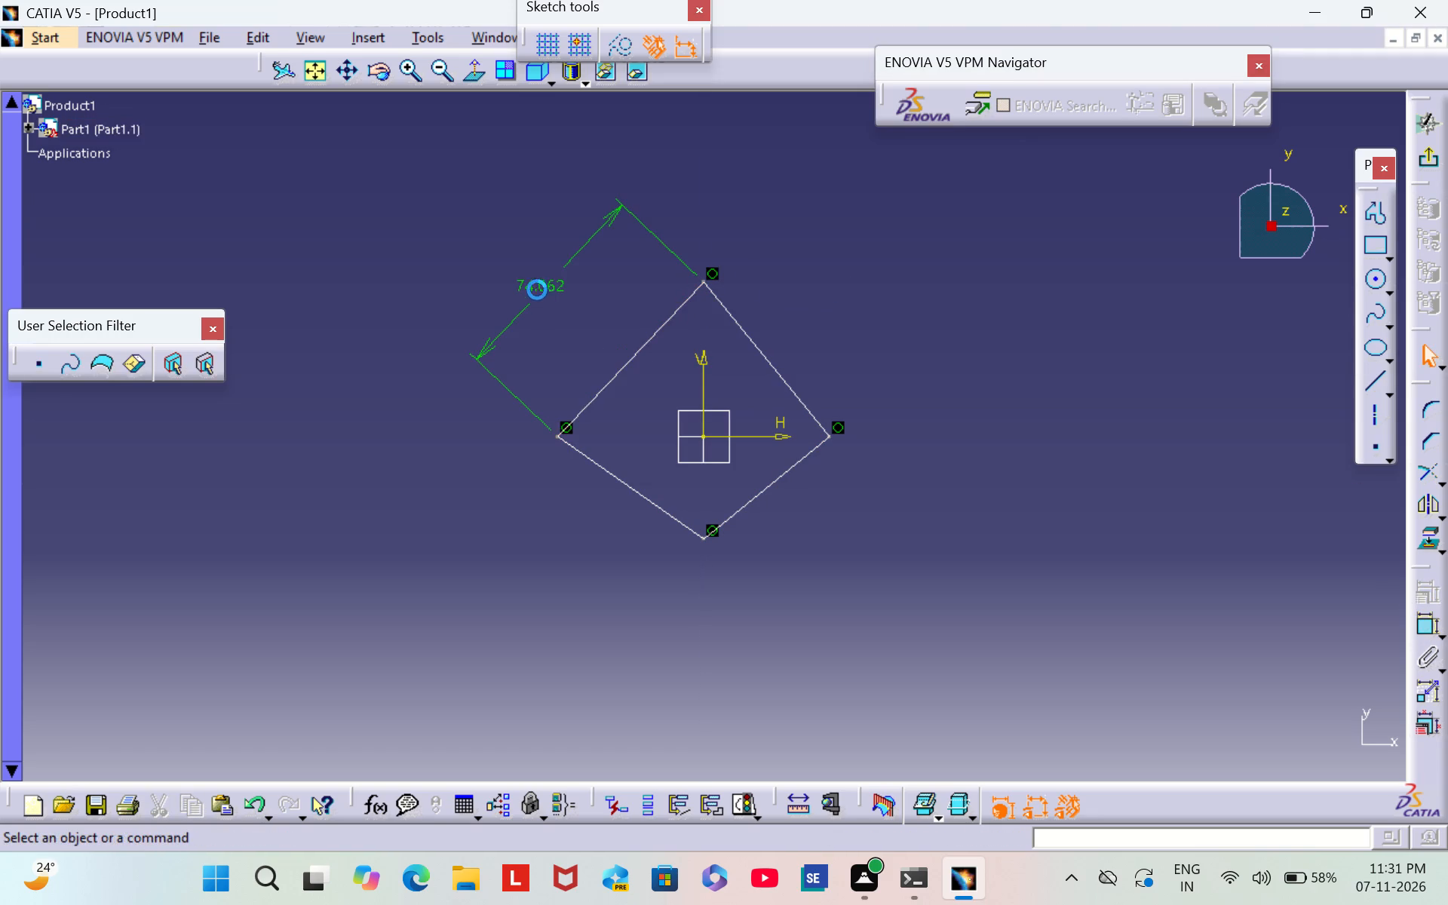
pyautogui.doubleClick(535, 286)
pyautogui.press('BackSpace')
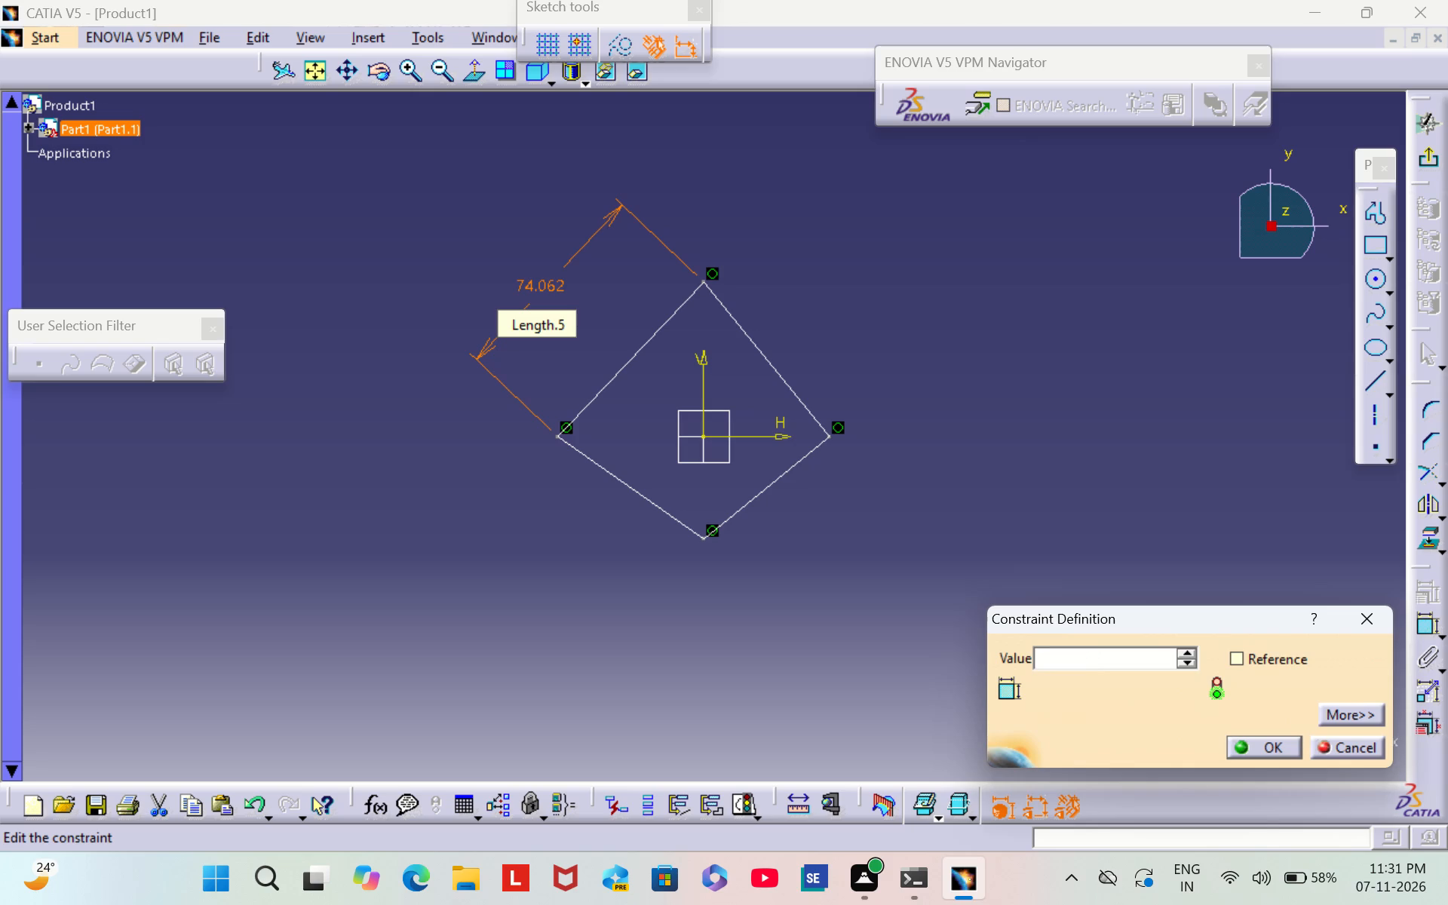
pyautogui.write('70')
pyautogui.press('Return')
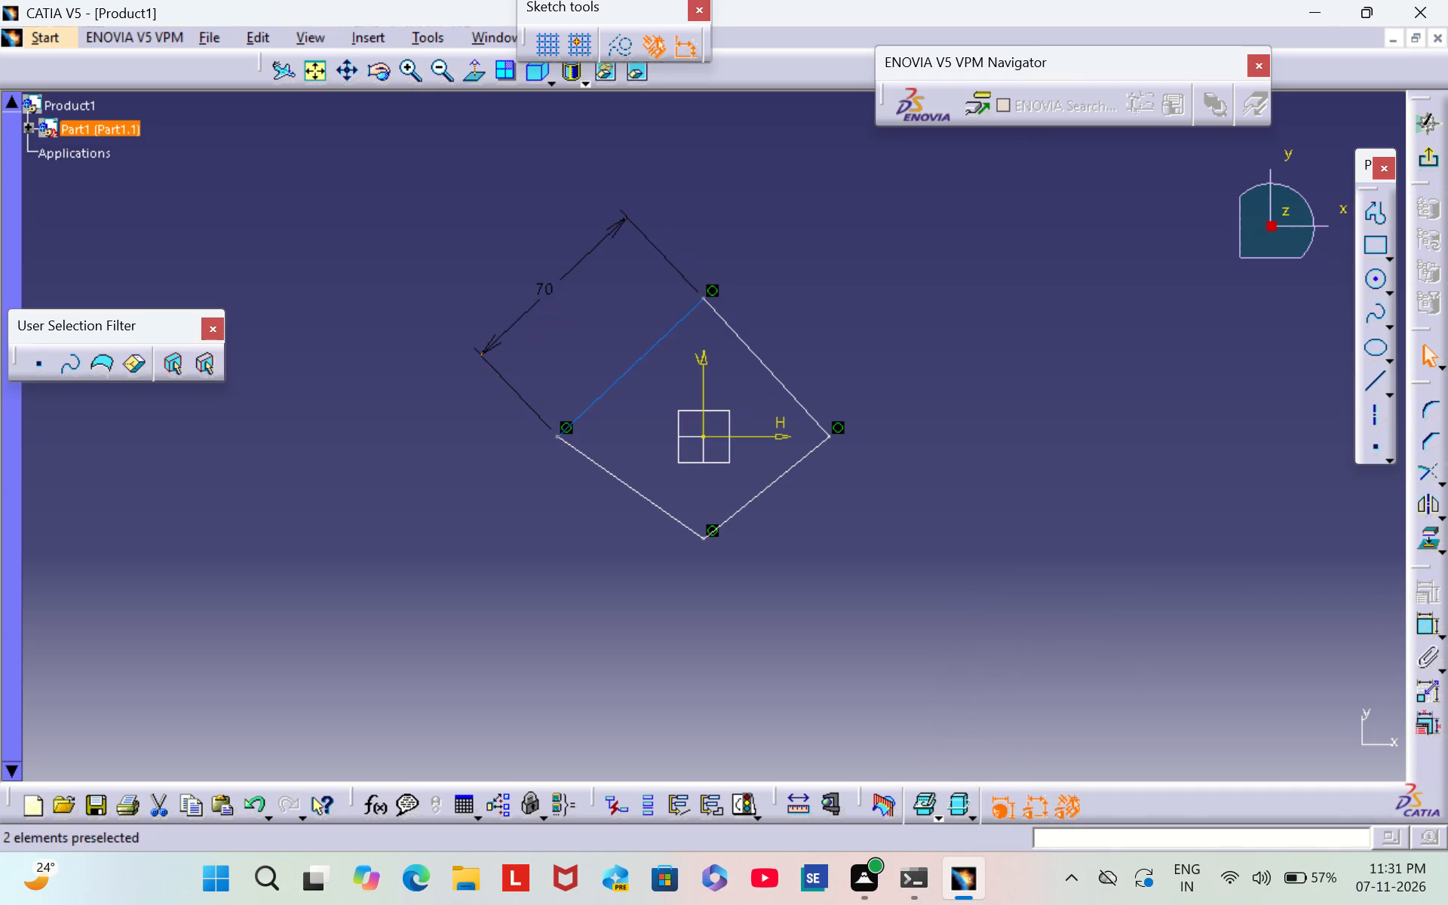
pyautogui.click(866, 297)
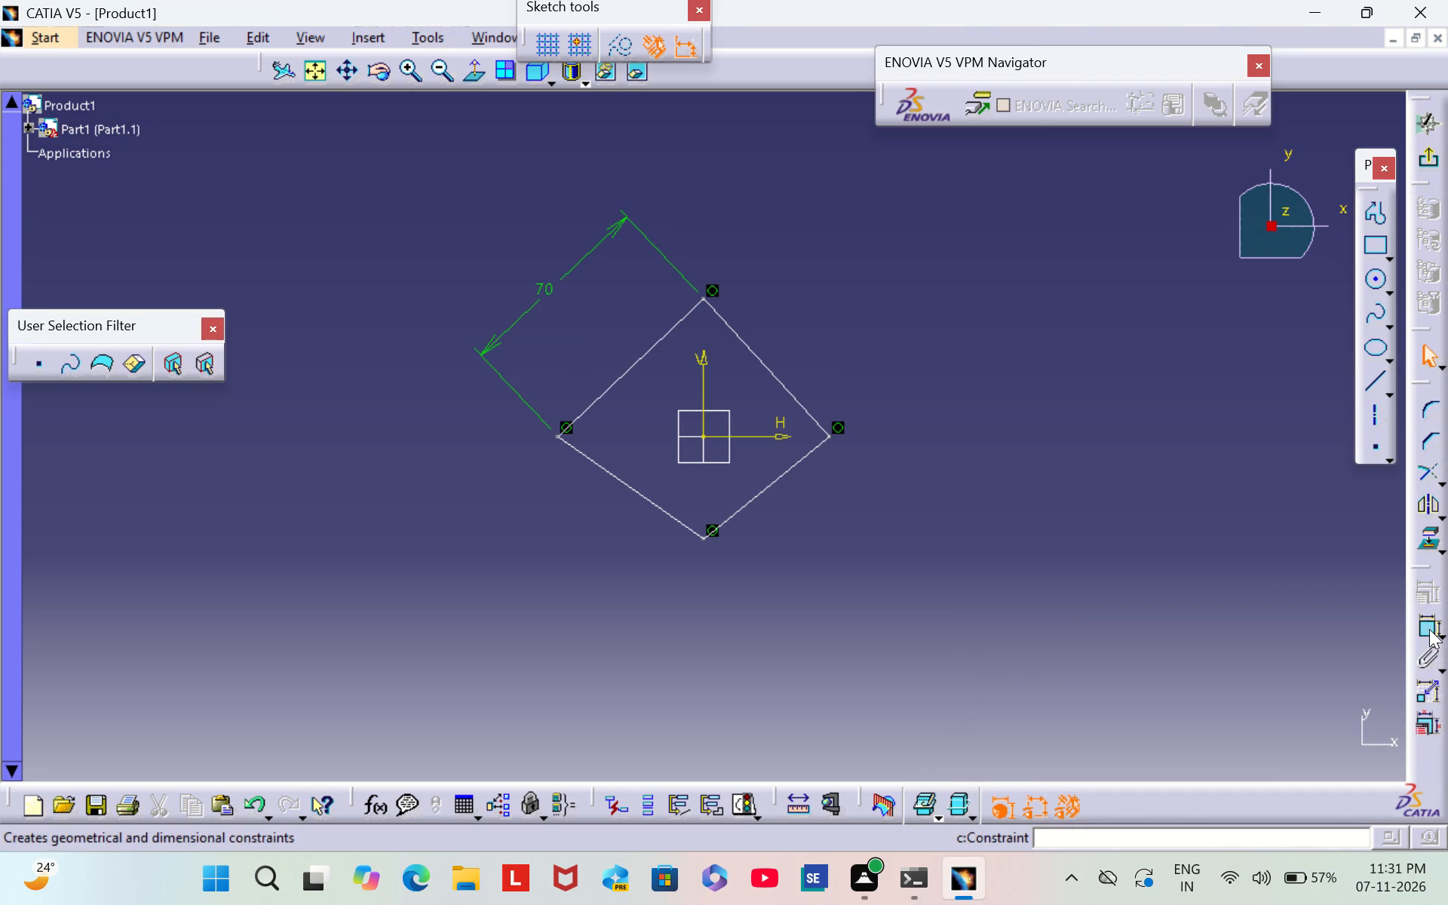
# Constrain the adjacent sides perpendicular at the diamond's left, bottom and right corners to make it square, and exit the sketch.
pyautogui.doubleClick(1430, 627)
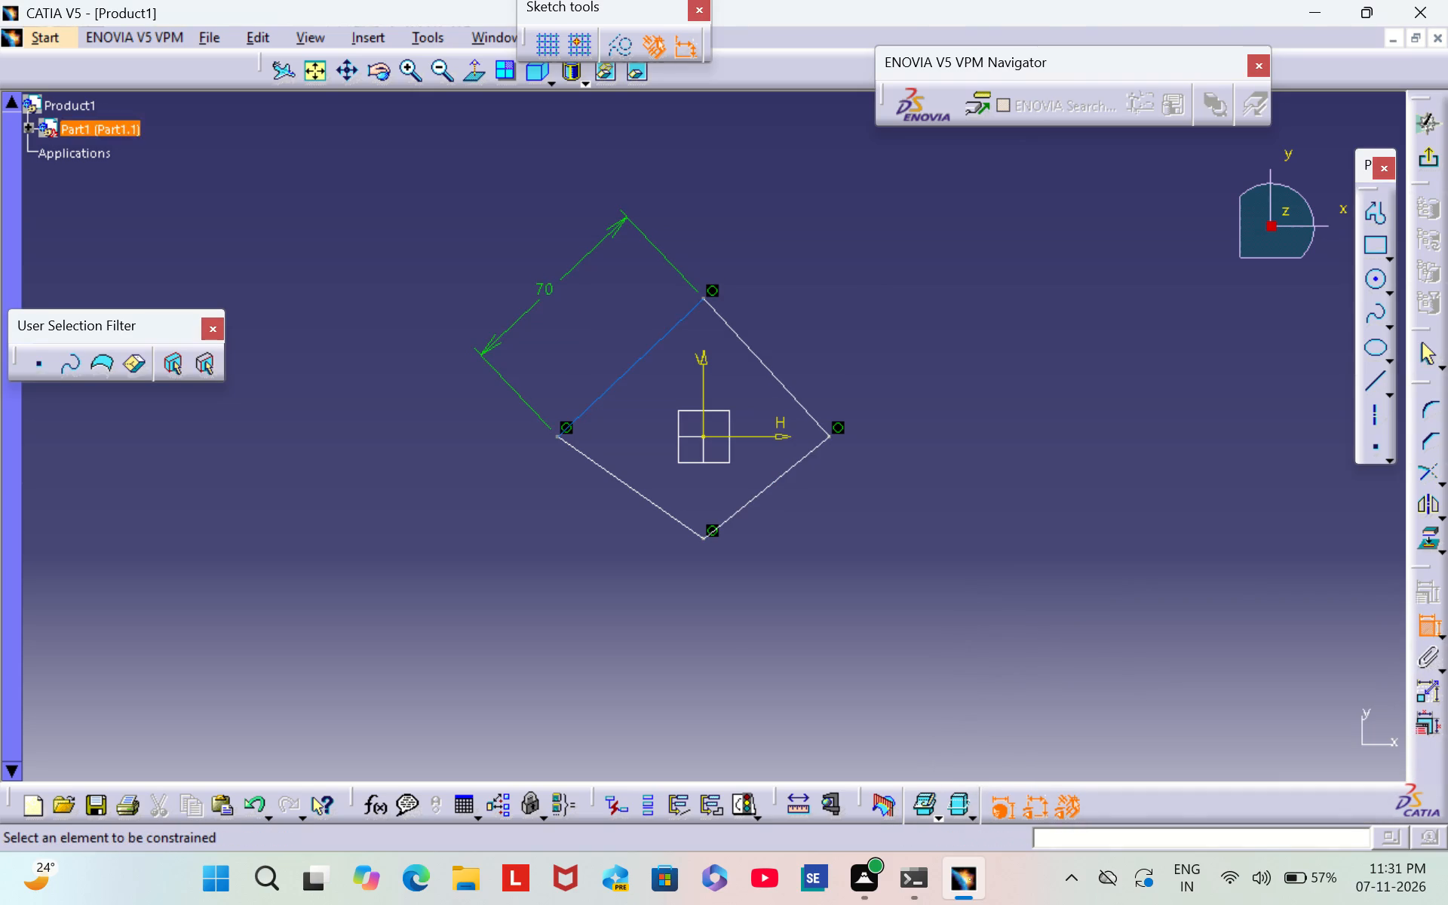
pyautogui.click(582, 410)
pyautogui.click(608, 469)
pyautogui.rightClick(595, 448)
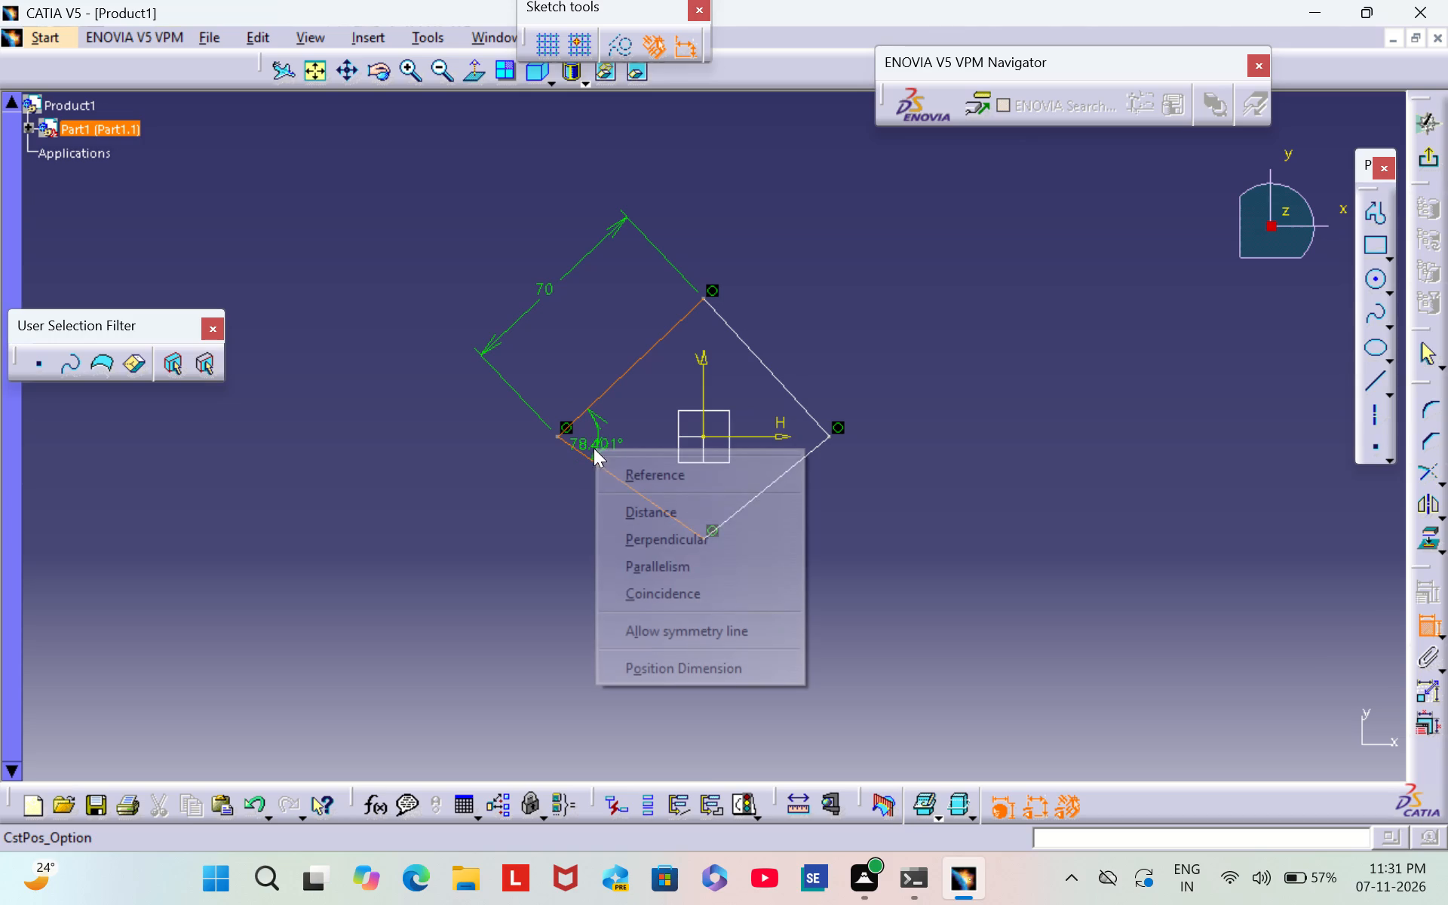
pyautogui.click(683, 534)
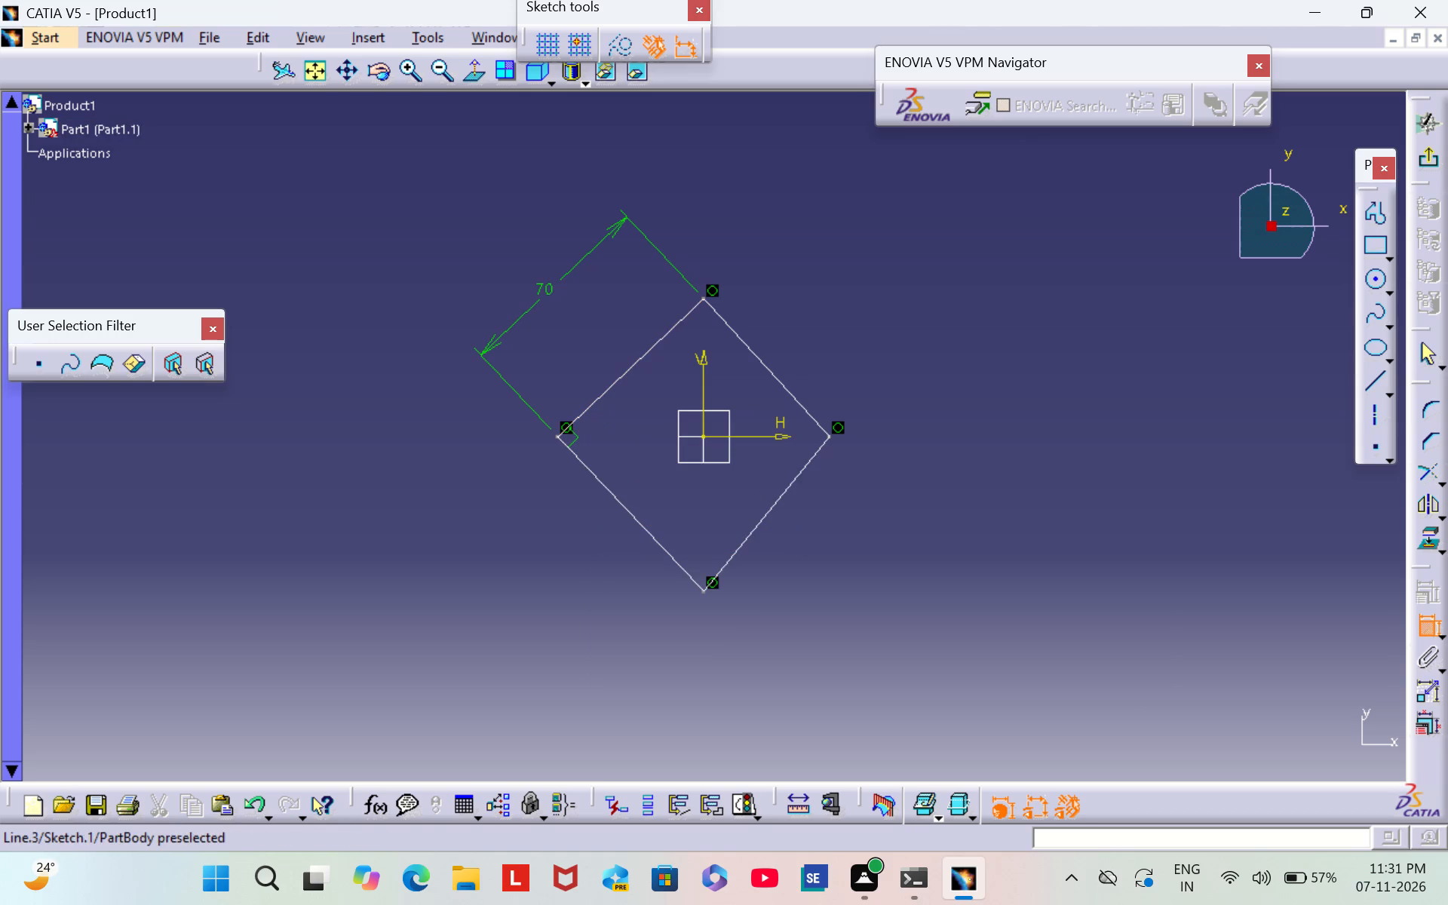
pyautogui.click(653, 535)
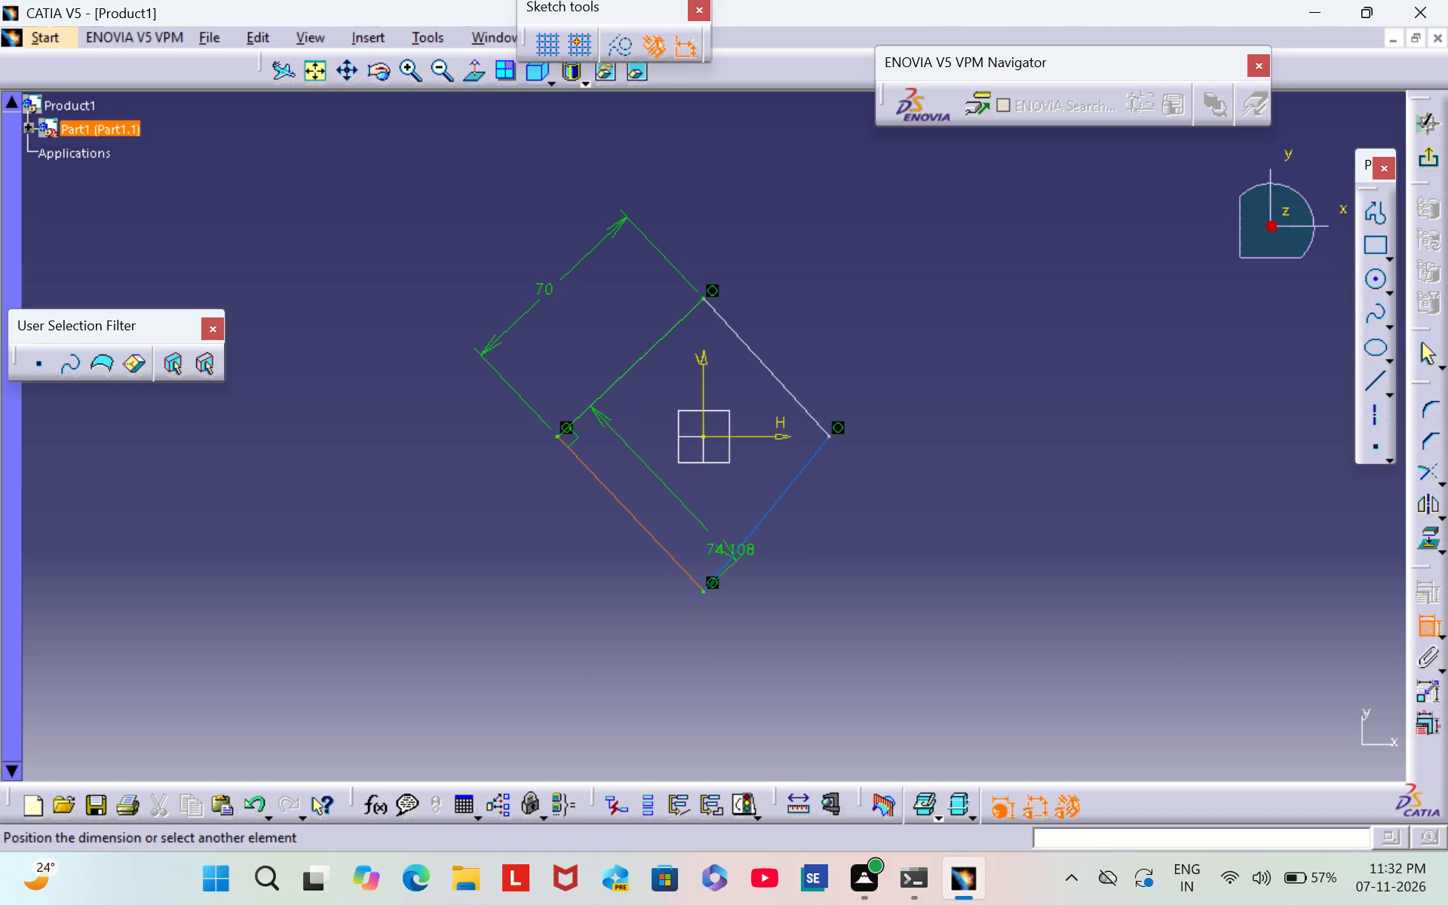
pyautogui.click(731, 555)
pyautogui.rightClick(710, 554)
pyautogui.click(820, 645)
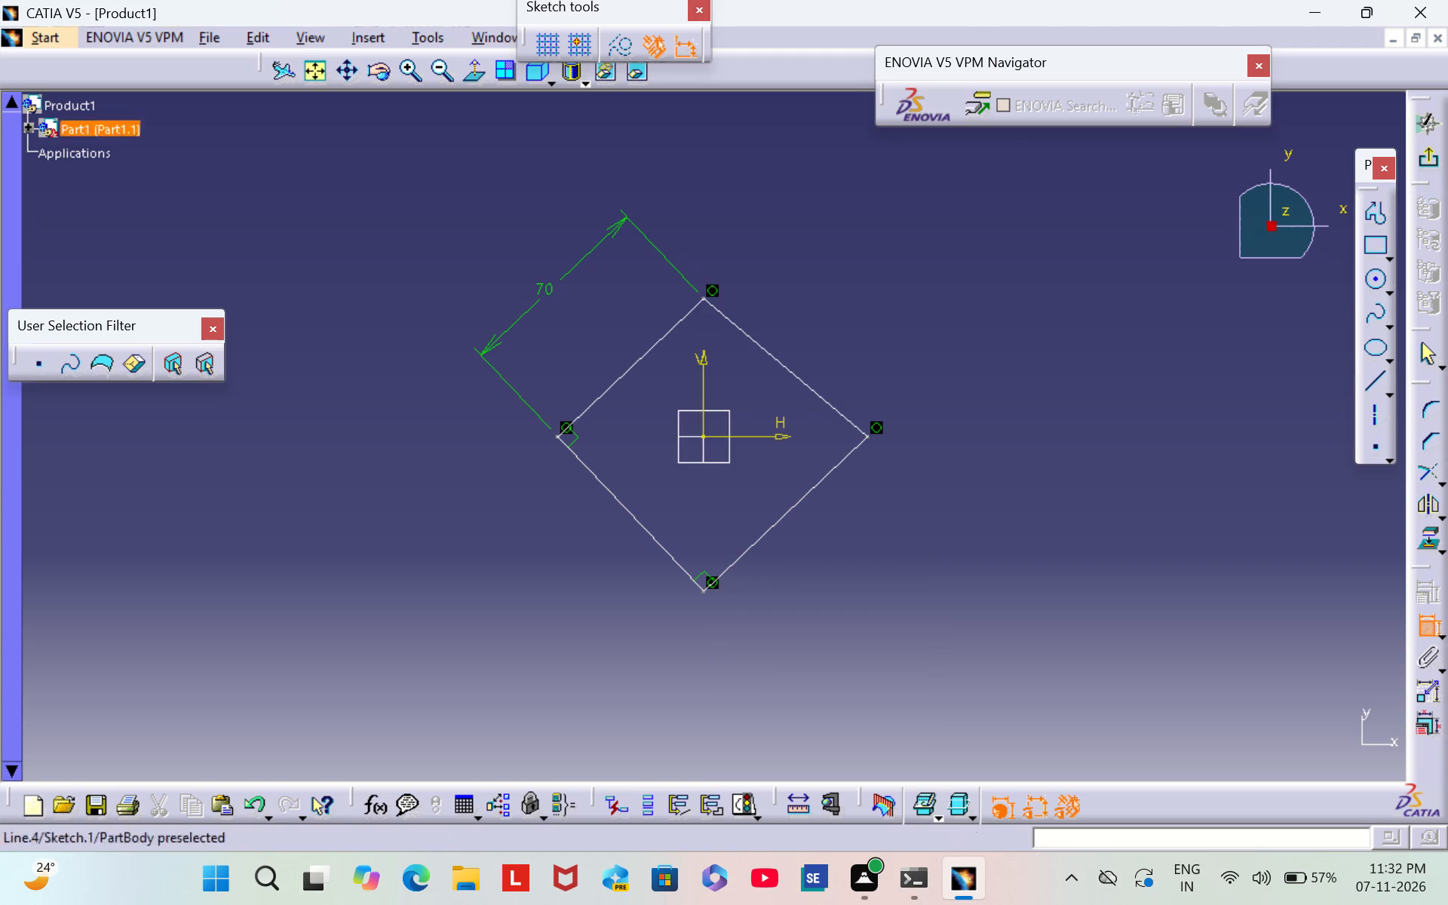
pyautogui.click(826, 404)
pyautogui.click(827, 470)
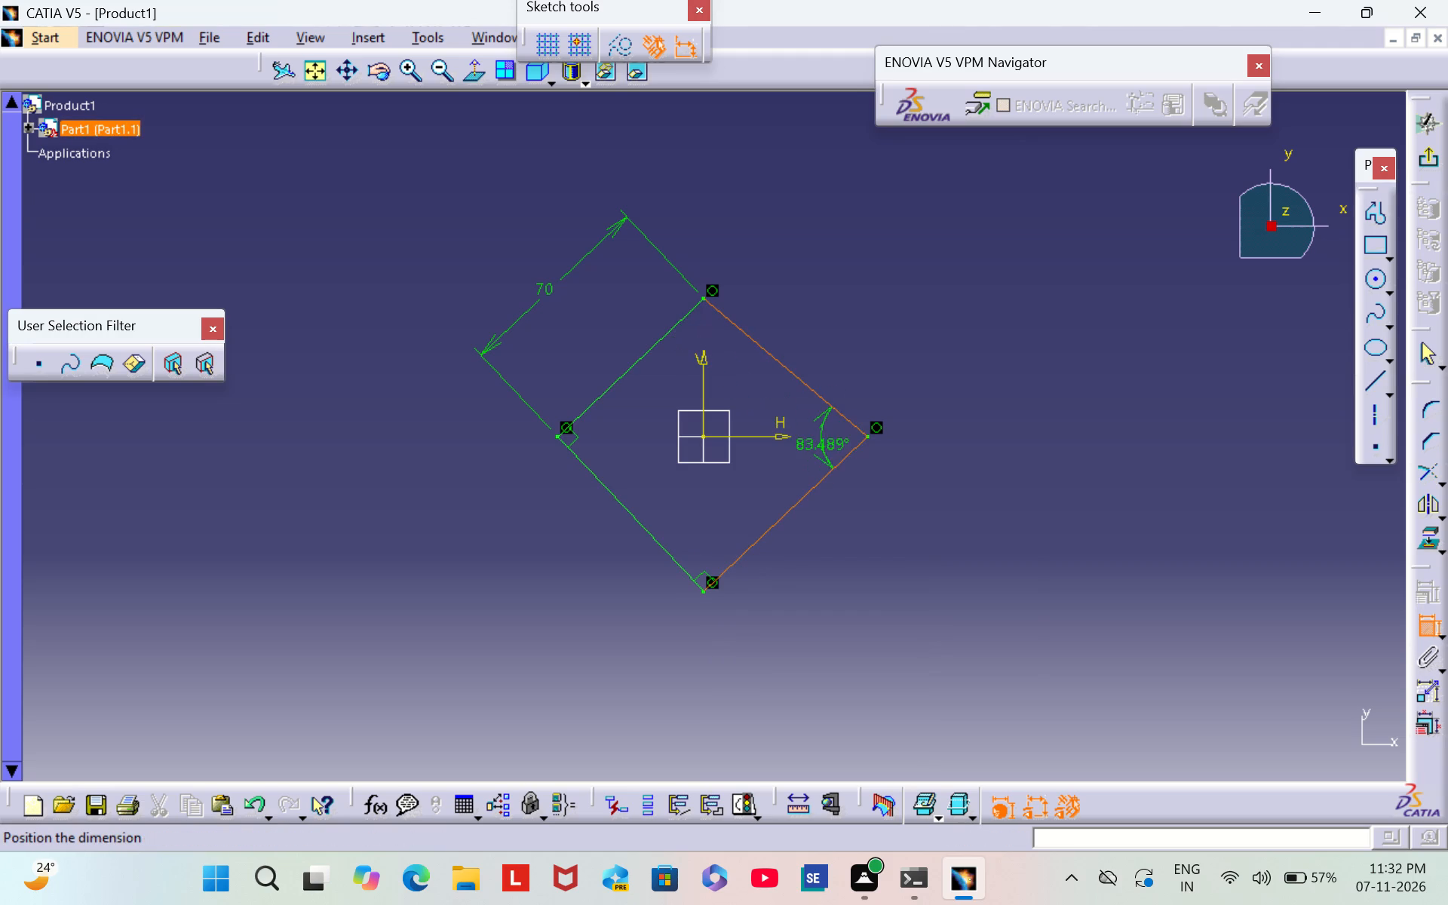
pyautogui.rightClick(823, 441)
pyautogui.click(913, 526)
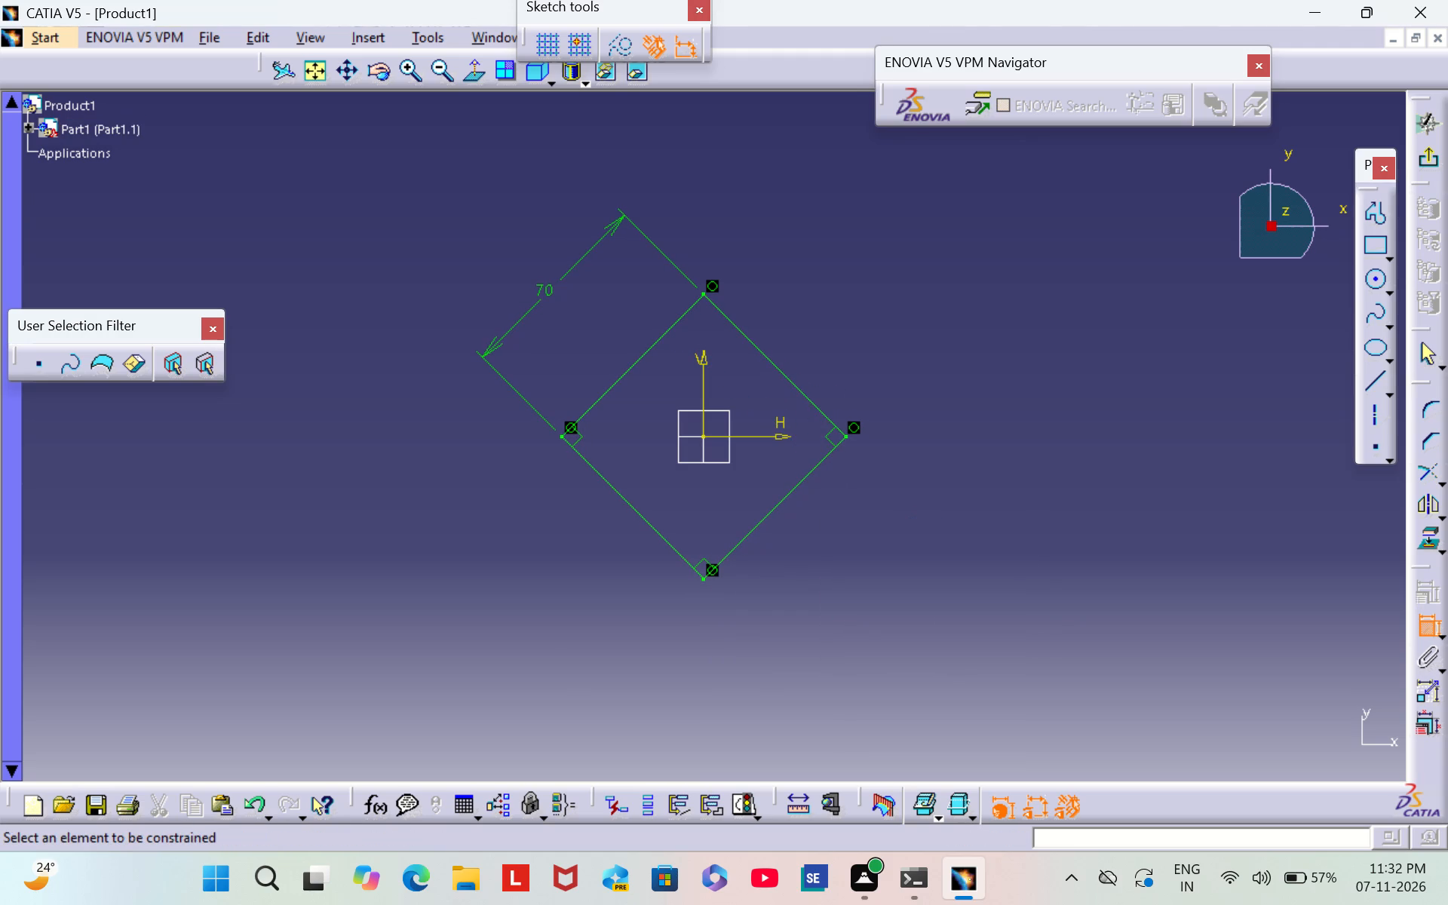
pyautogui.click(1420, 625)
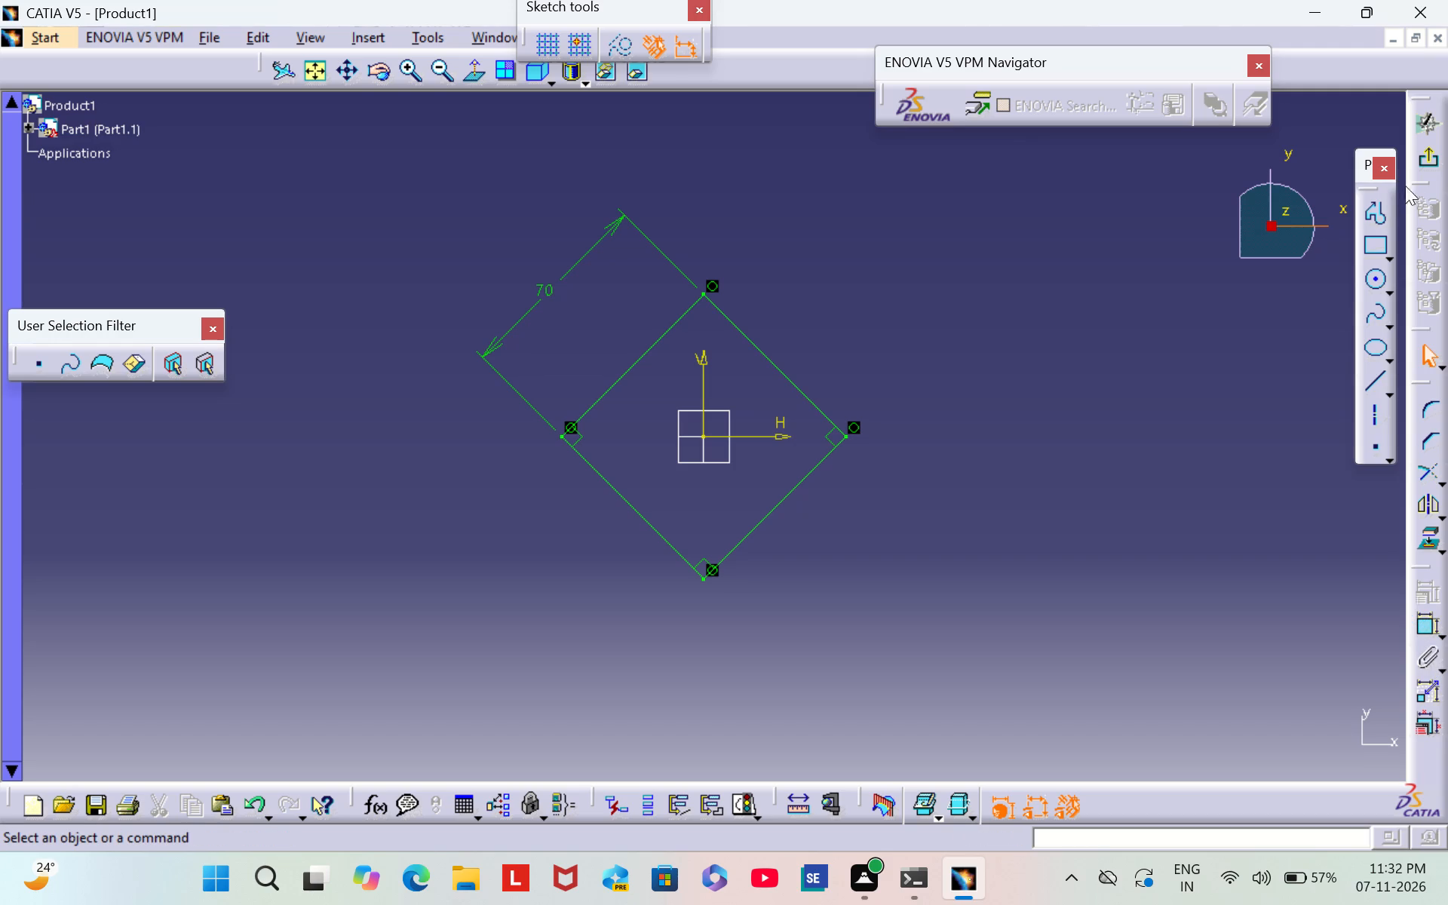
pyautogui.click(1433, 159)
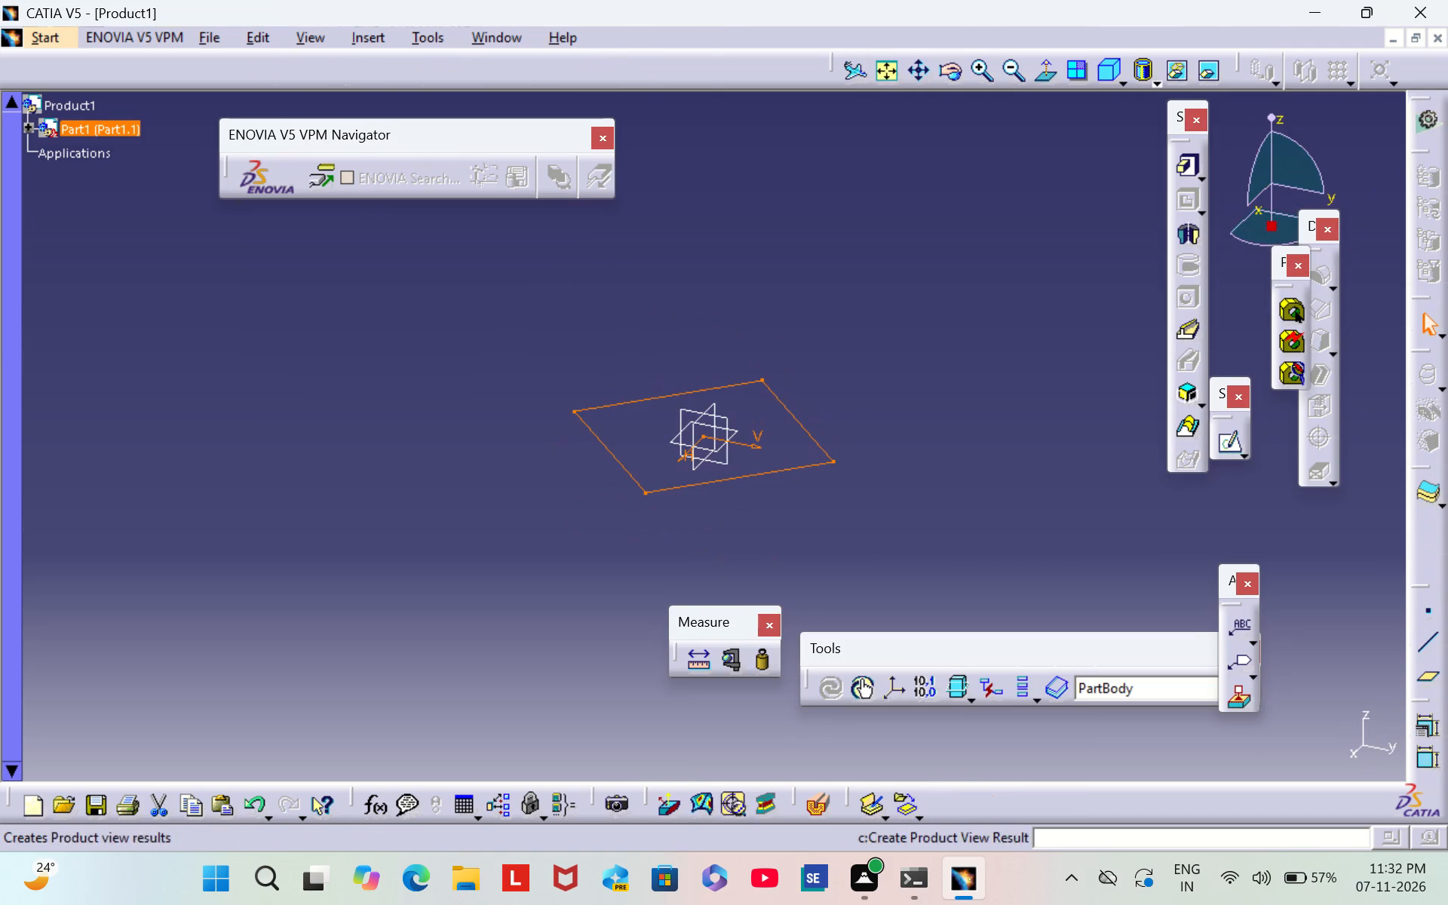
# Extrude the square sketch into a base with a 10 mm Pad.
pyautogui.click(1190, 162)
pyautogui.press('BackSpace')
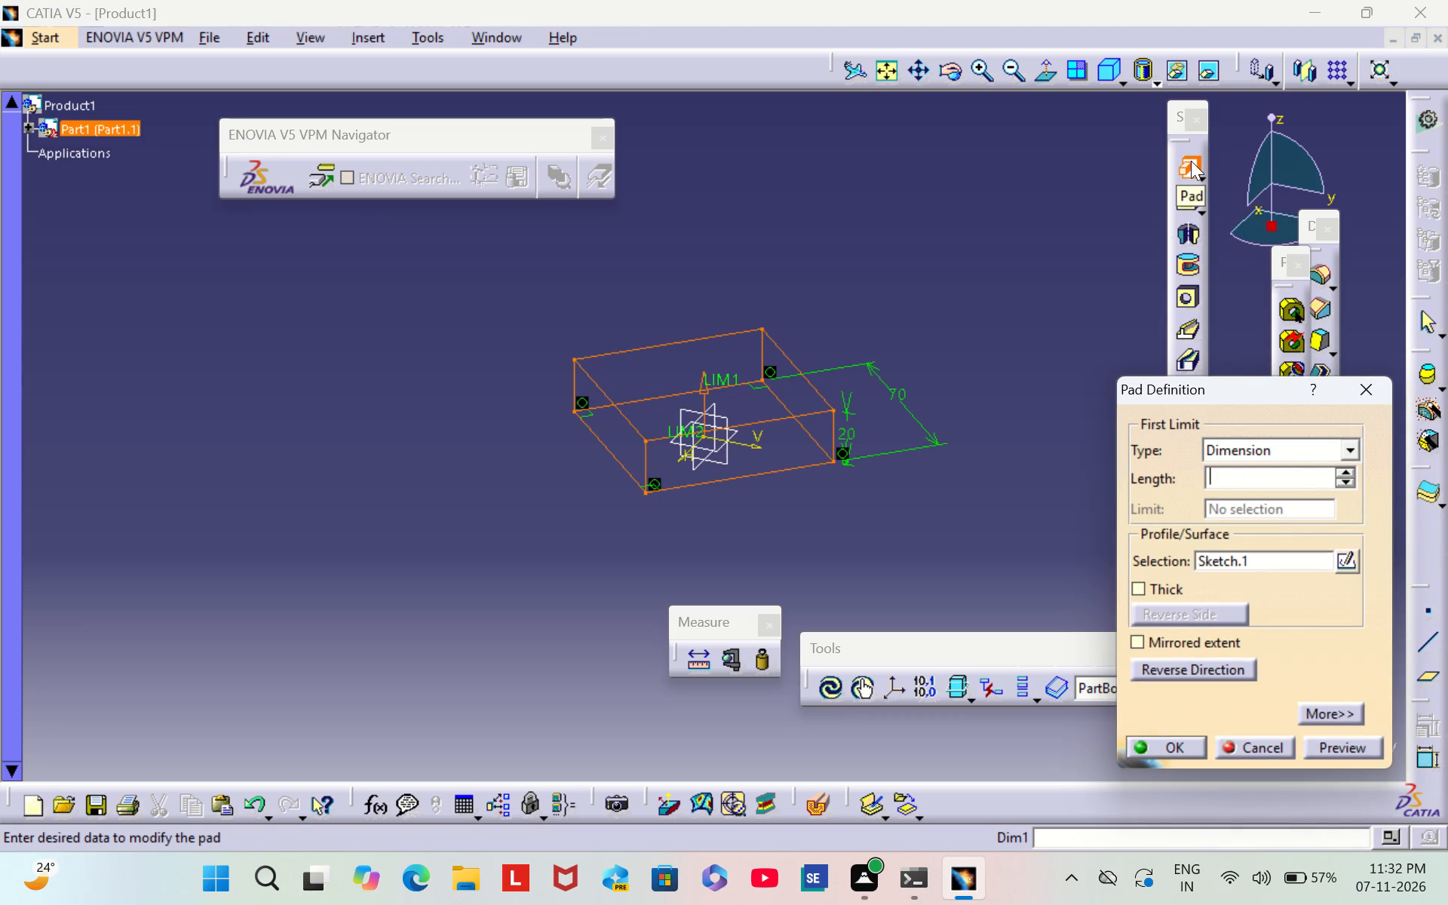
pyautogui.write('10')
pyautogui.click(1179, 748)
pyautogui.click(1006, 456)
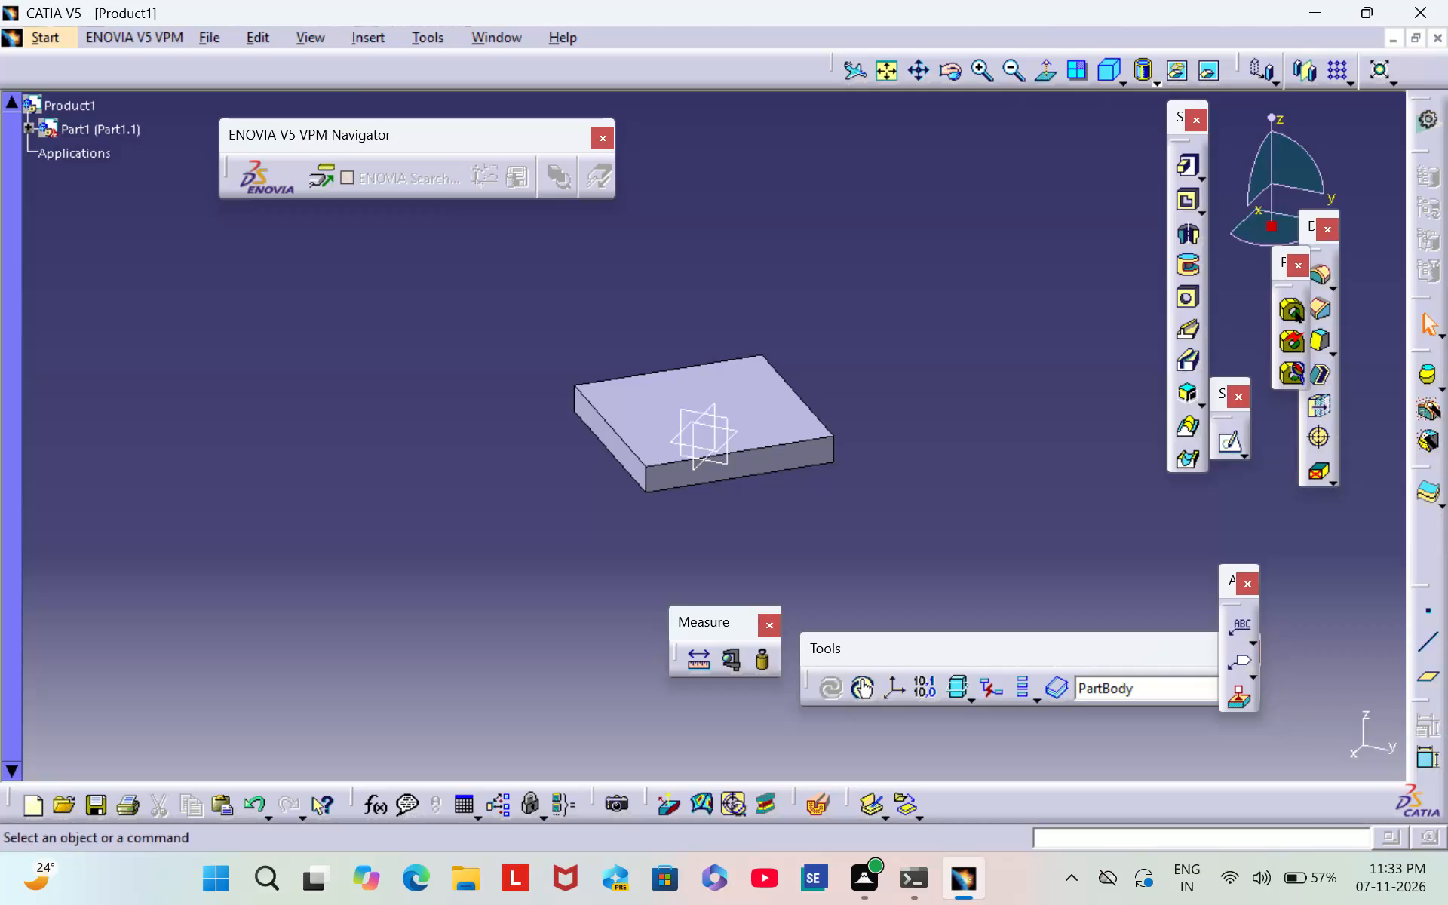
# Start a new sketch on the xy plane and draw a circle about 40 mm in diameter centred on the origin.
pyautogui.click(735, 433)
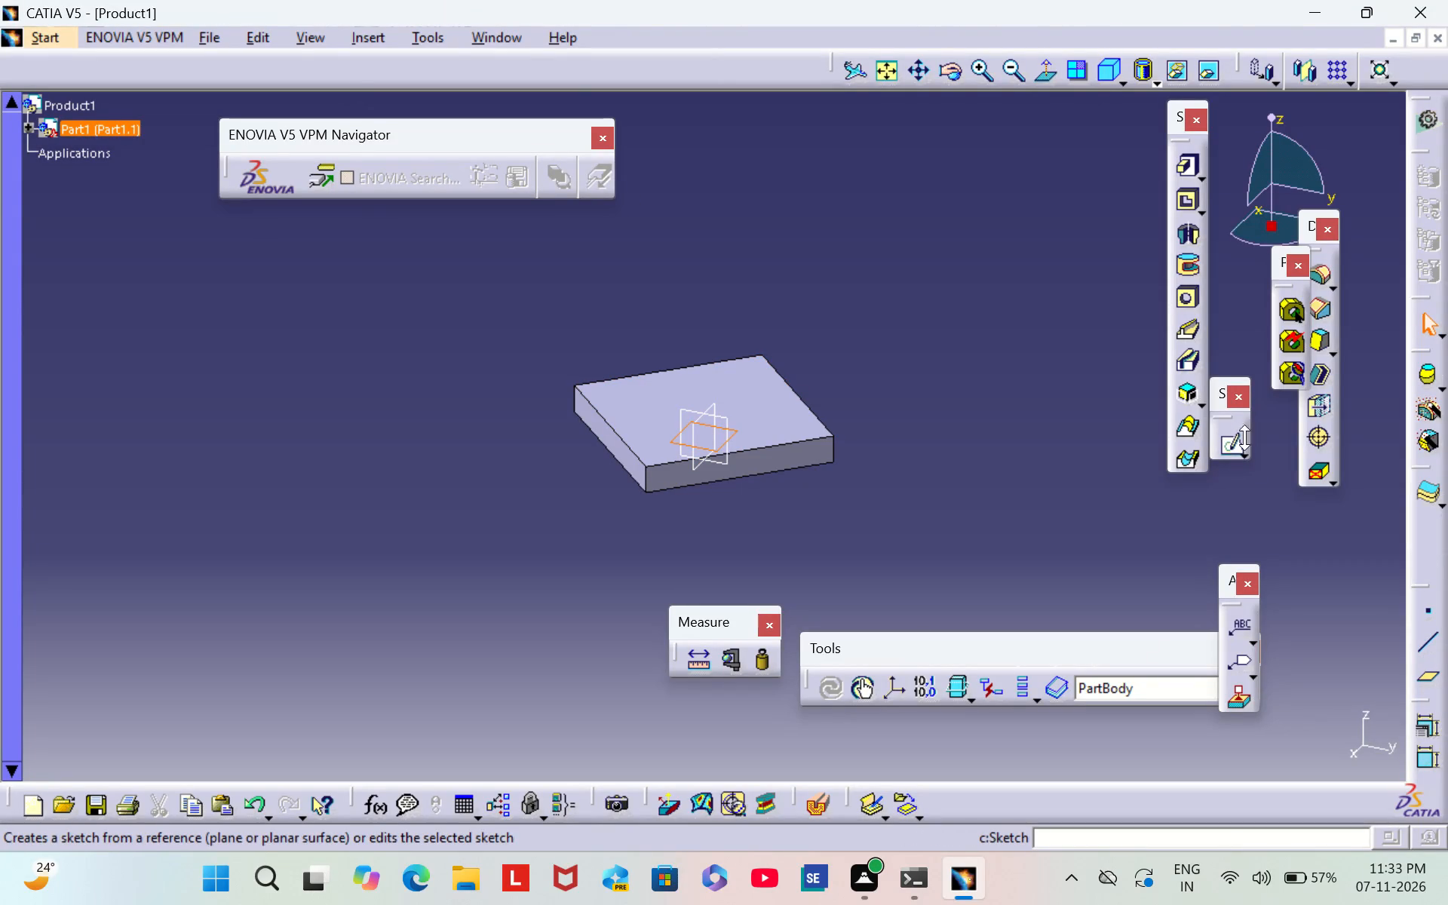
pyautogui.click(1234, 446)
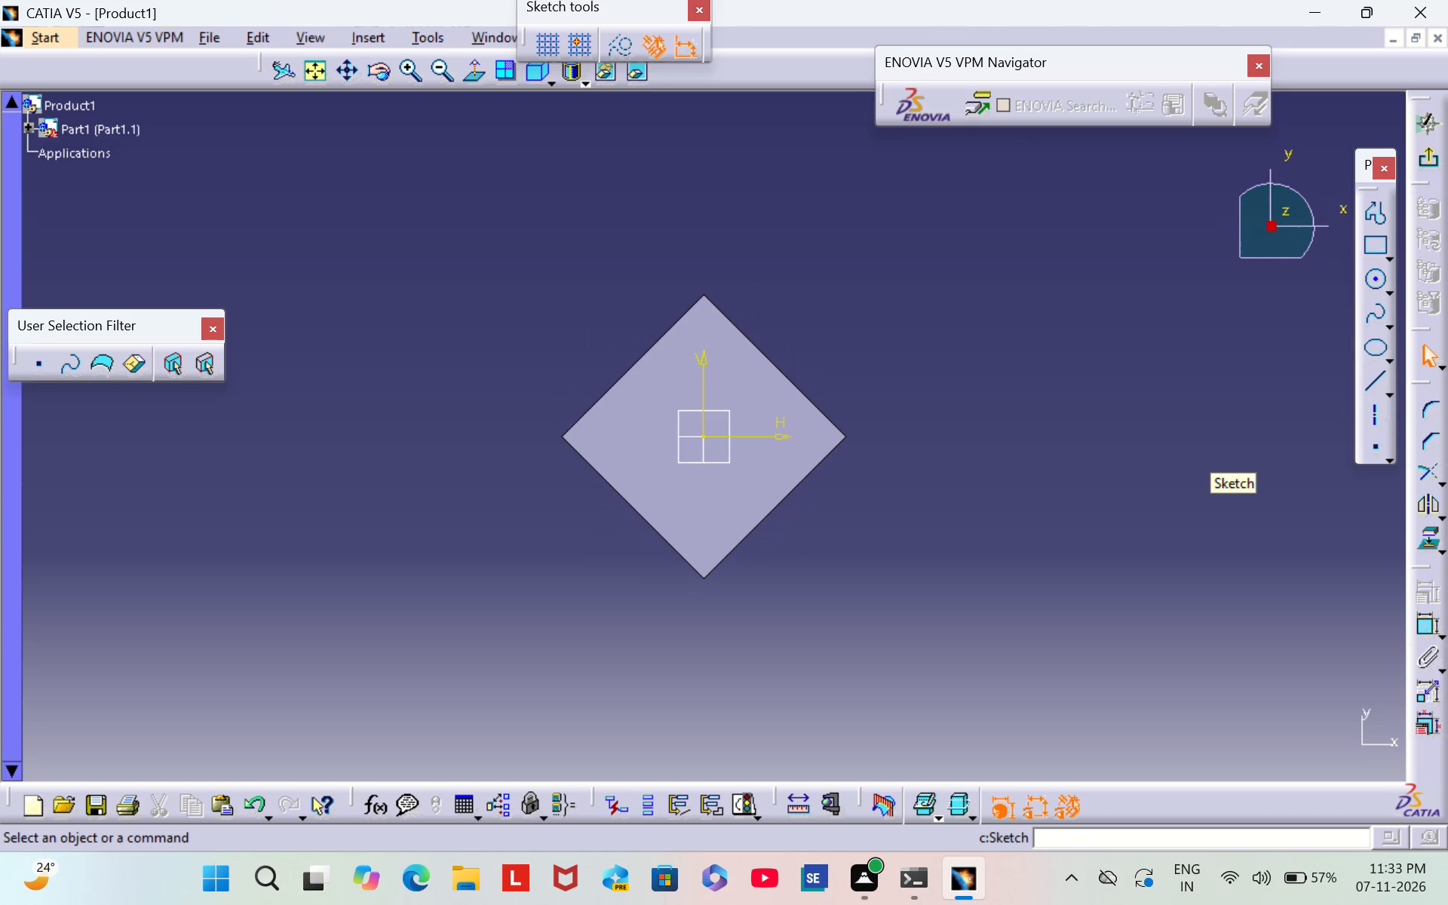
pyautogui.click(1379, 284)
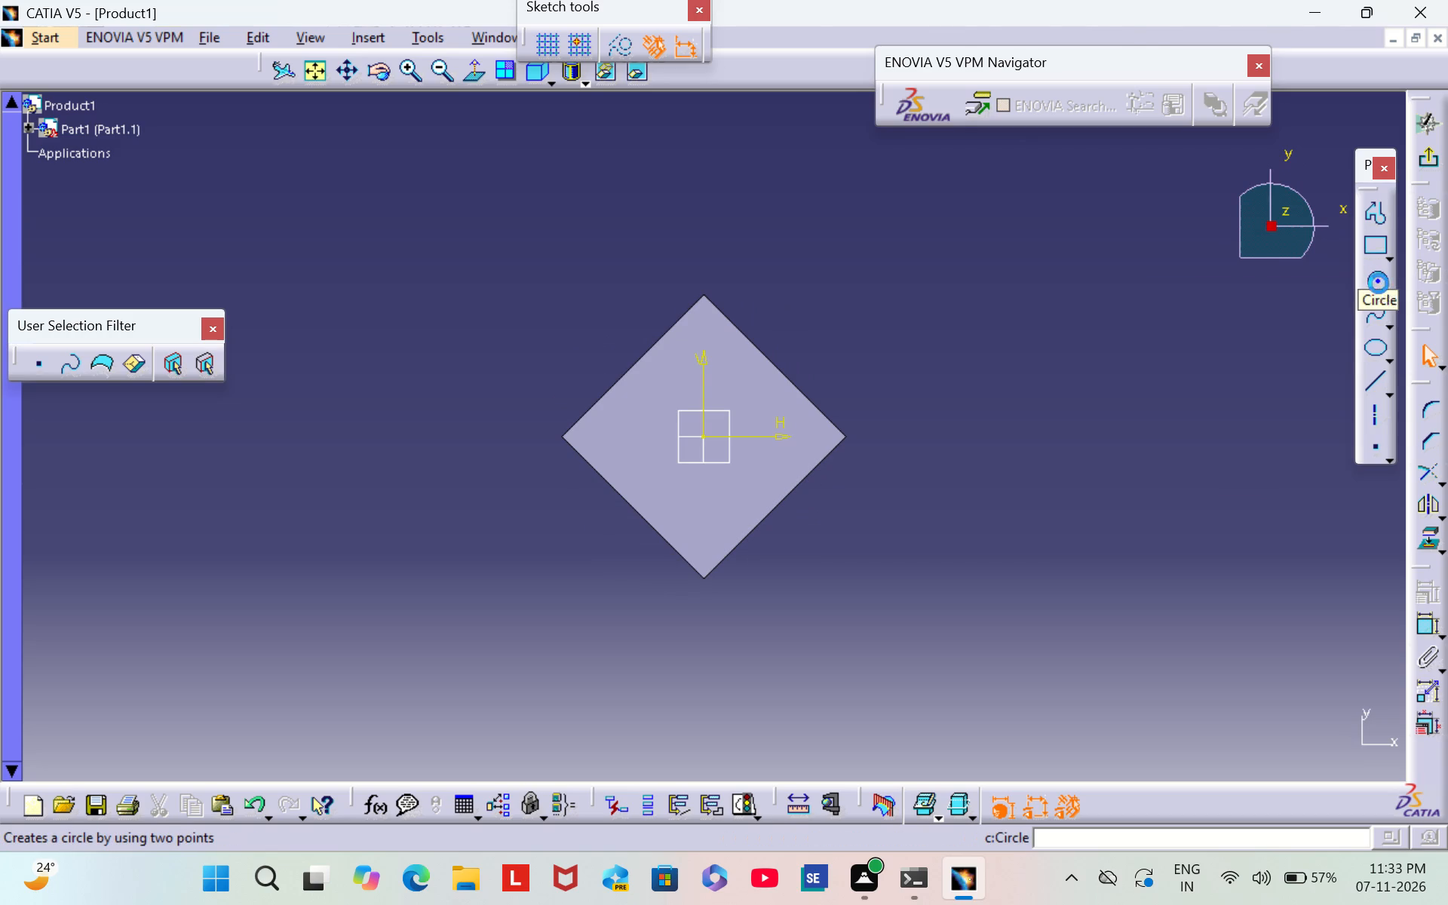
pyautogui.click(703, 435)
pyautogui.click(758, 458)
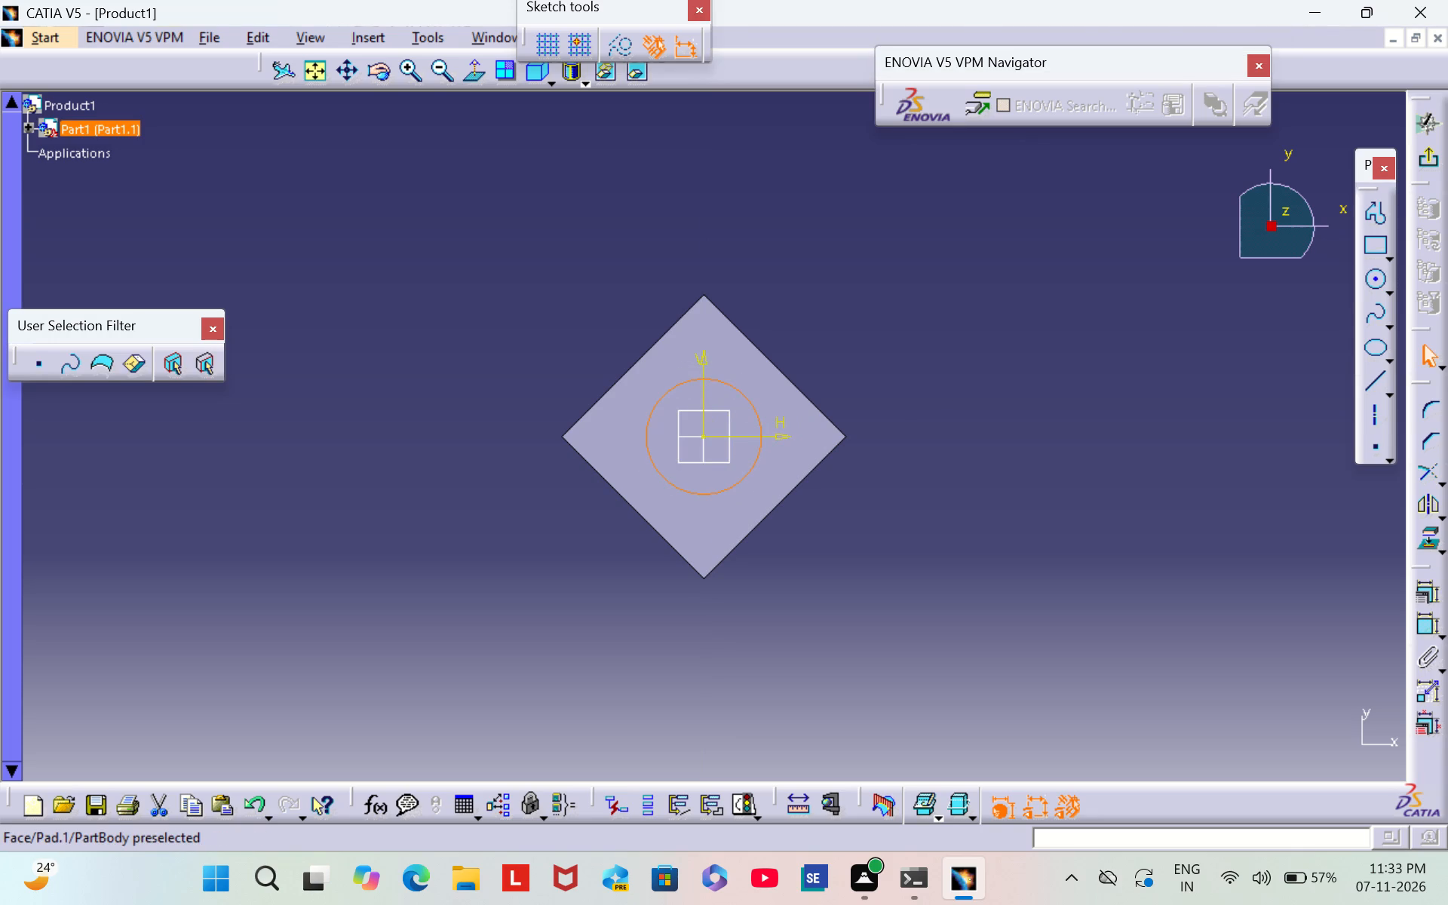
# Dimension the circle's diameter, set it to 40 mm, and exit the sketch.
pyautogui.click(1433, 627)
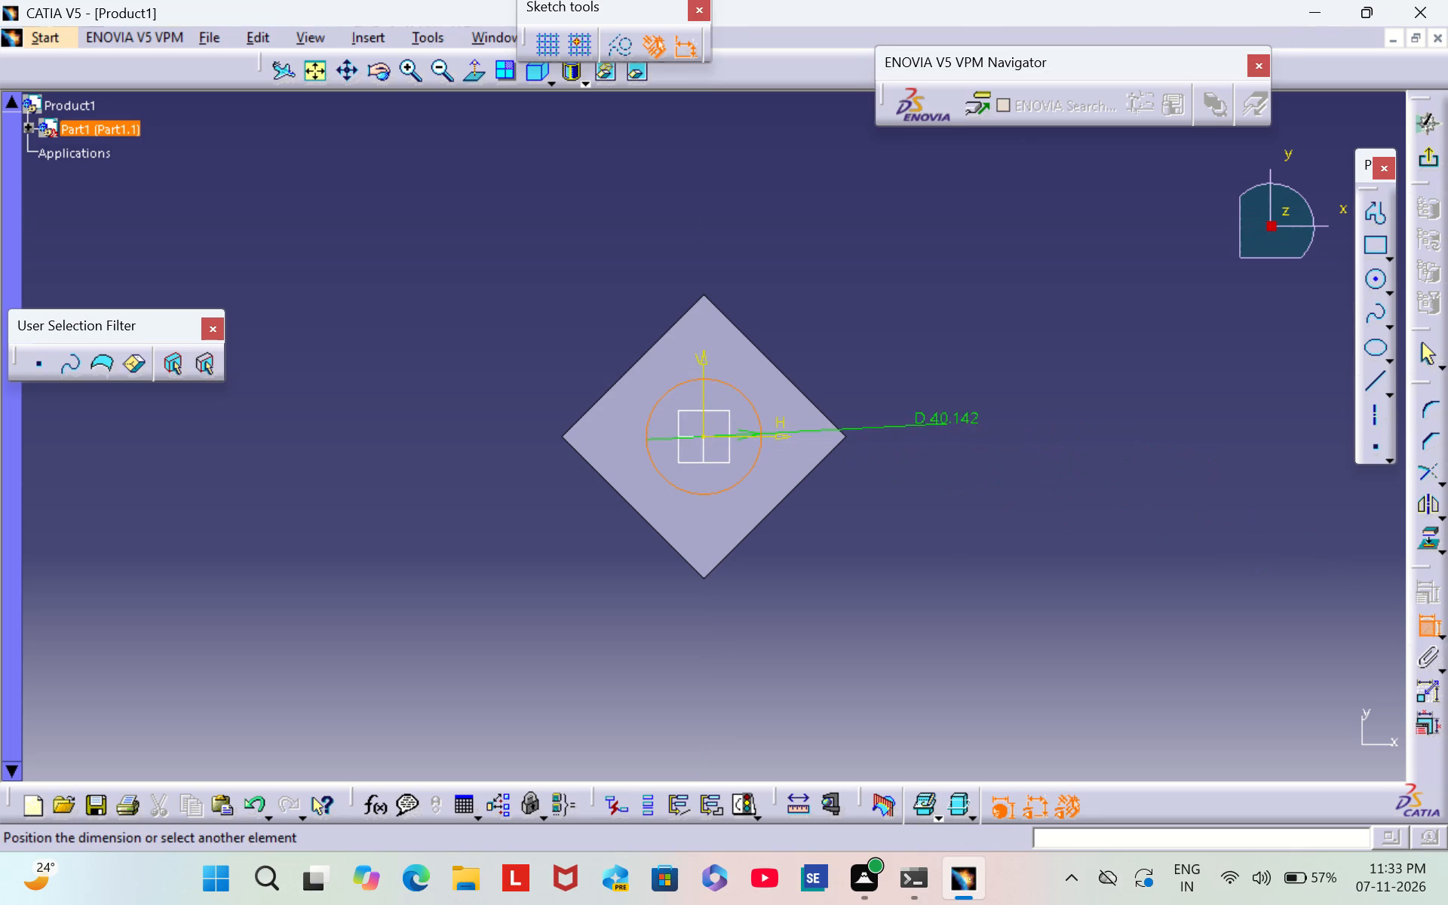
pyautogui.click(778, 304)
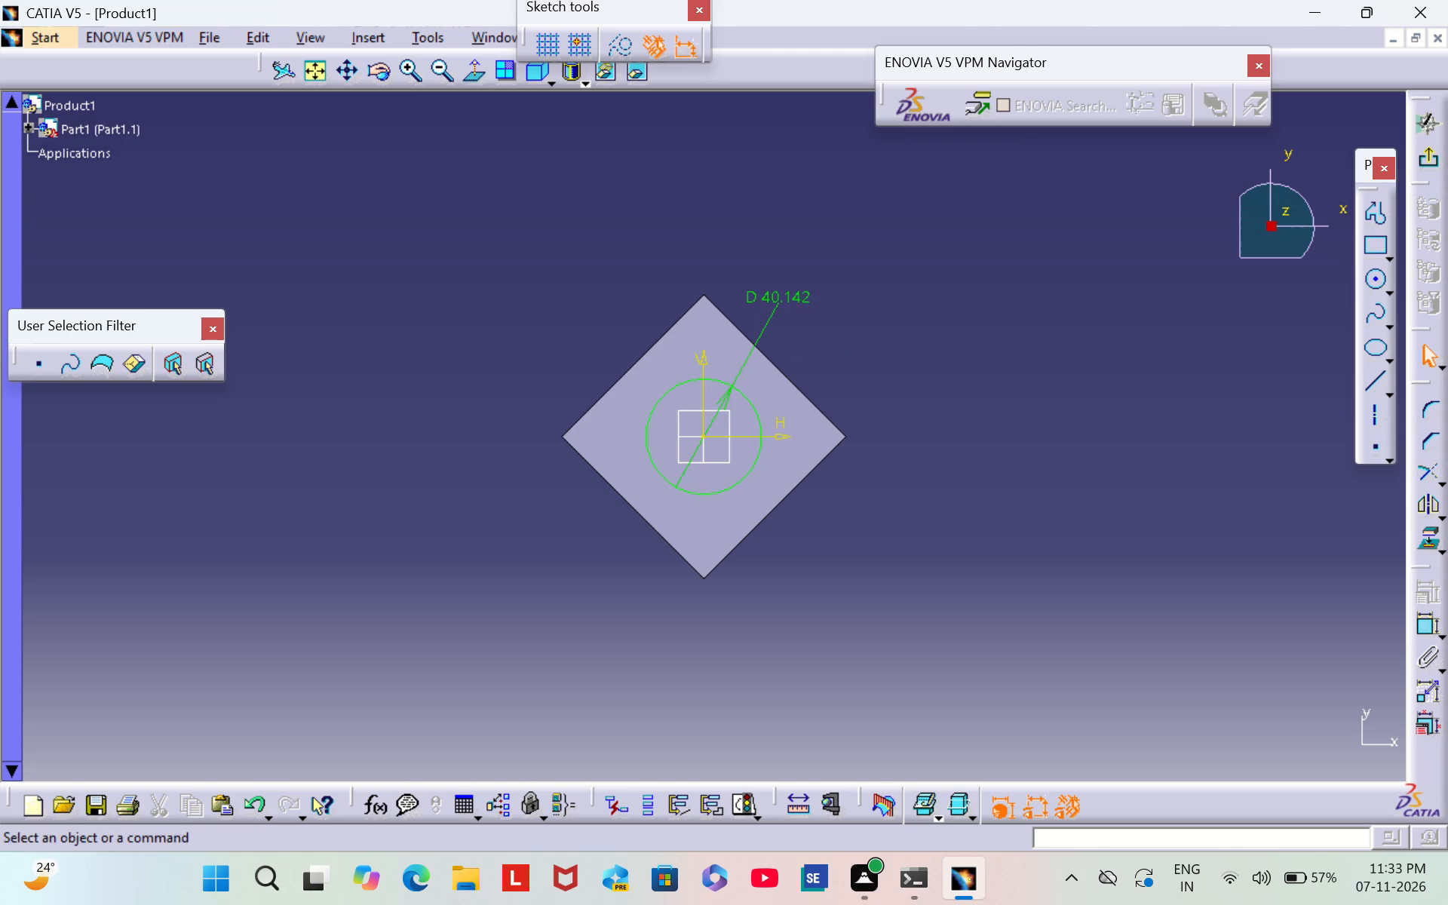
pyautogui.doubleClick(793, 297)
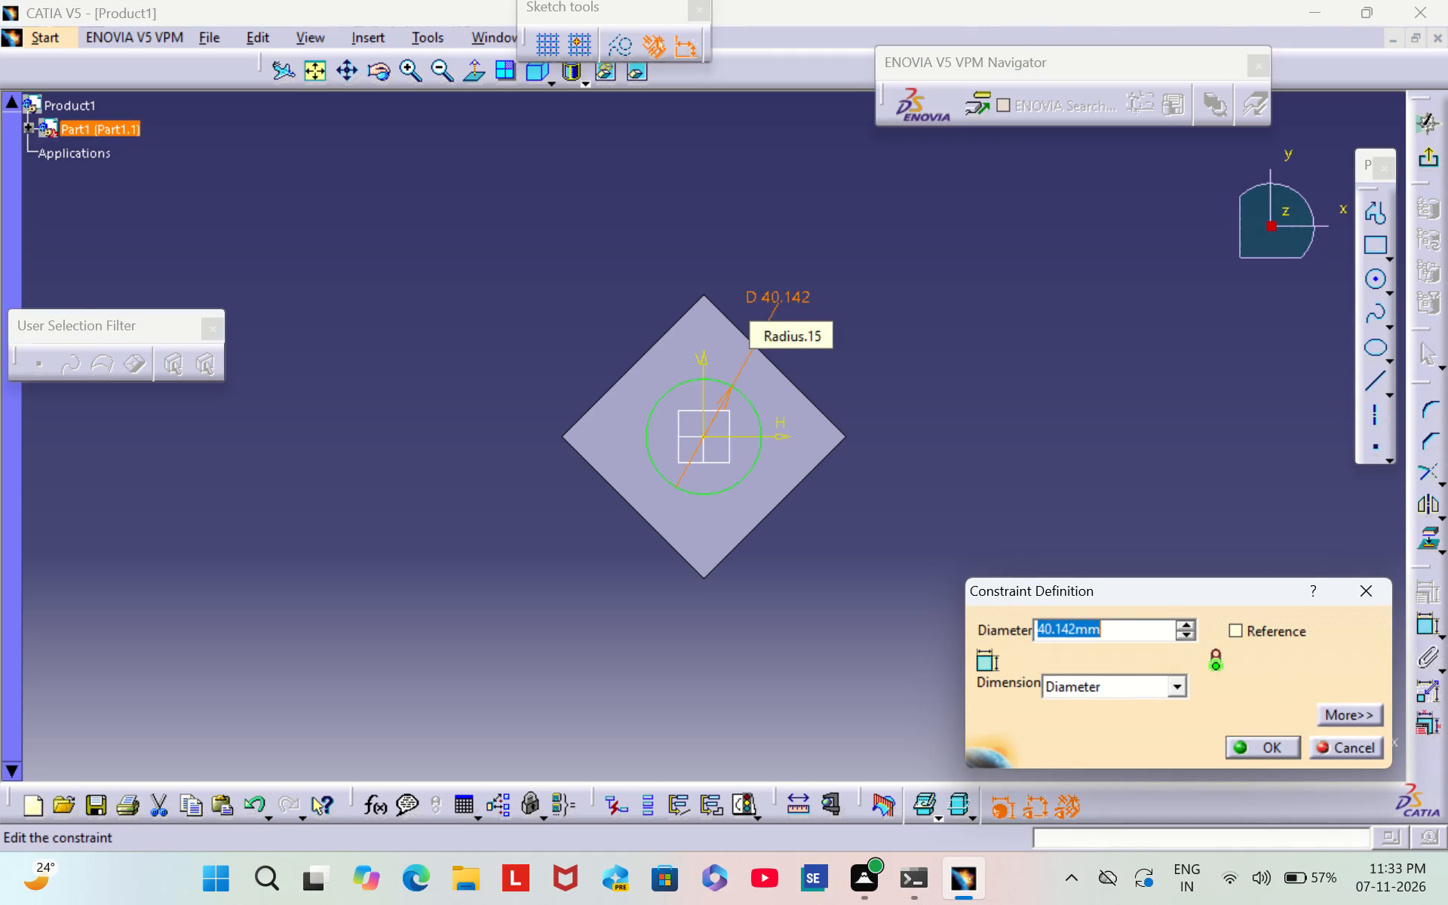
pyautogui.press('BackSpace')
pyautogui.write('40')
pyautogui.press('Return')
pyautogui.click(1044, 329)
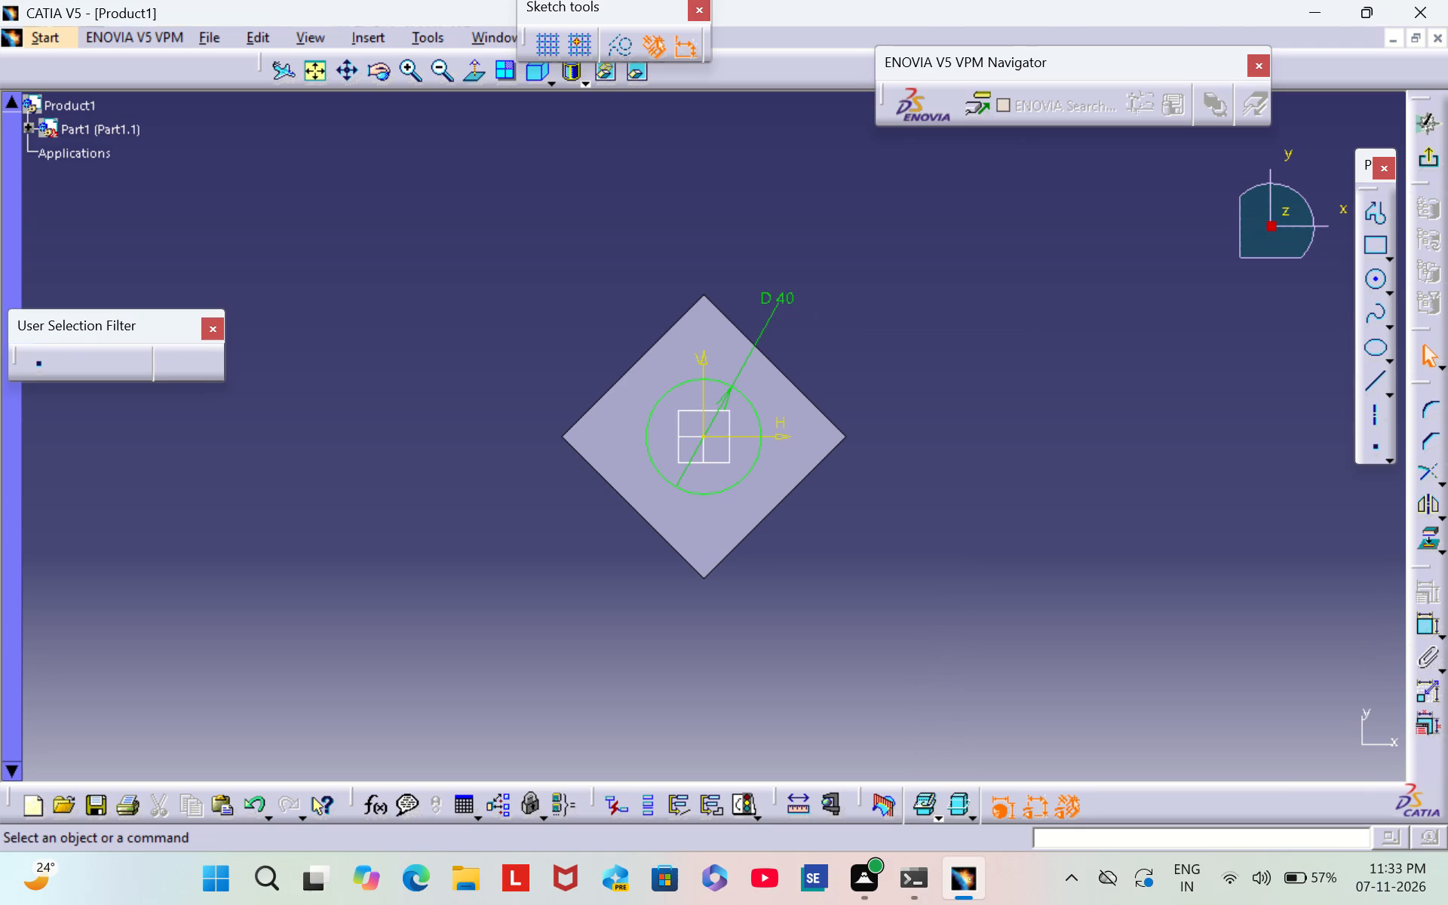
pyautogui.click(1430, 152)
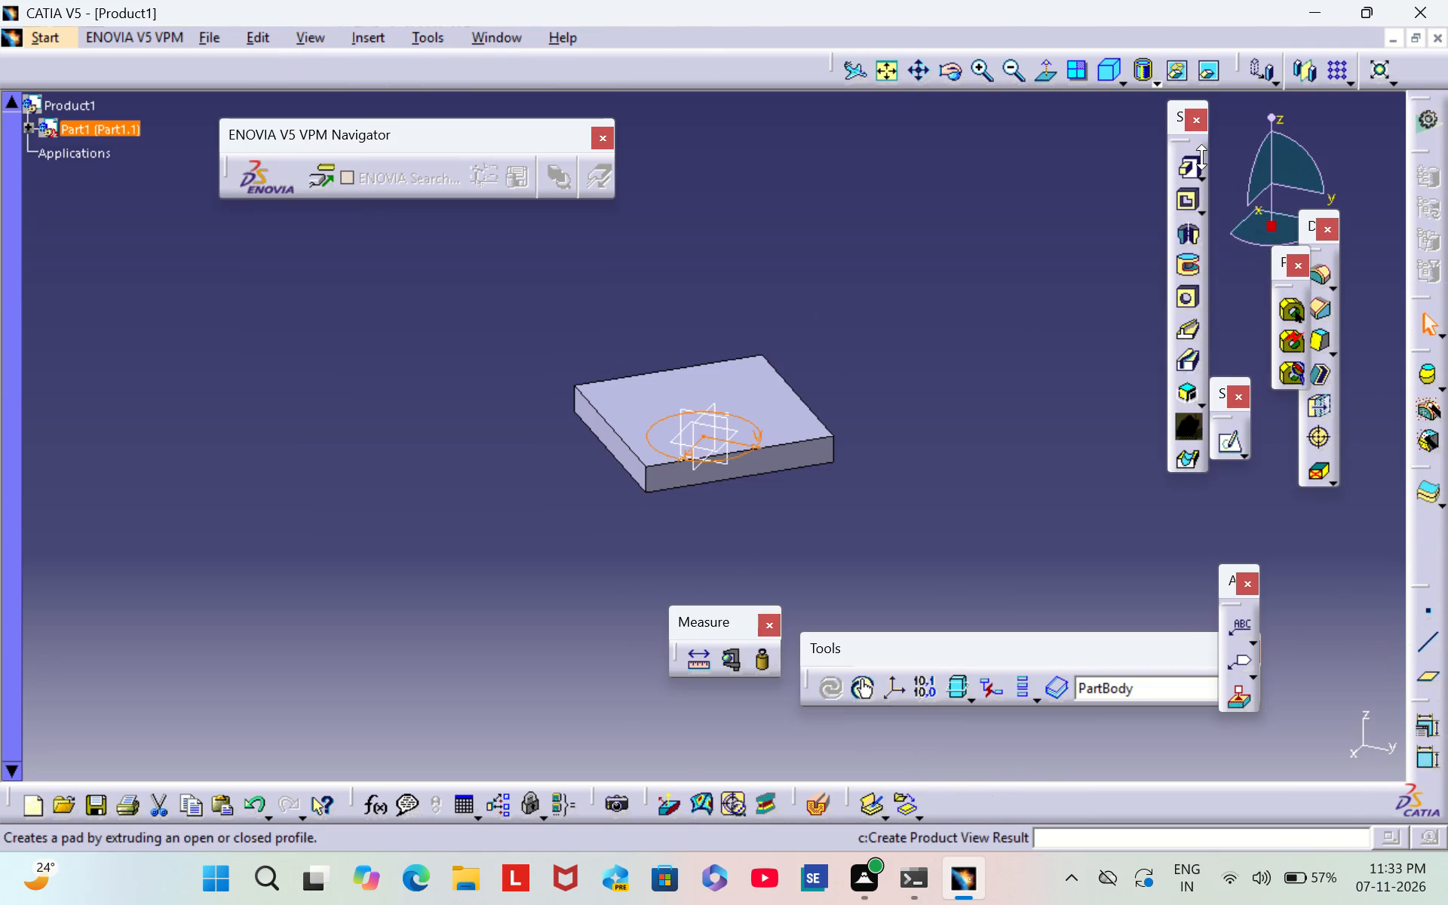
# Extrude the 40 mm circle sketch into an upright column with a 90 mm Pad.
pyautogui.click(1184, 168)
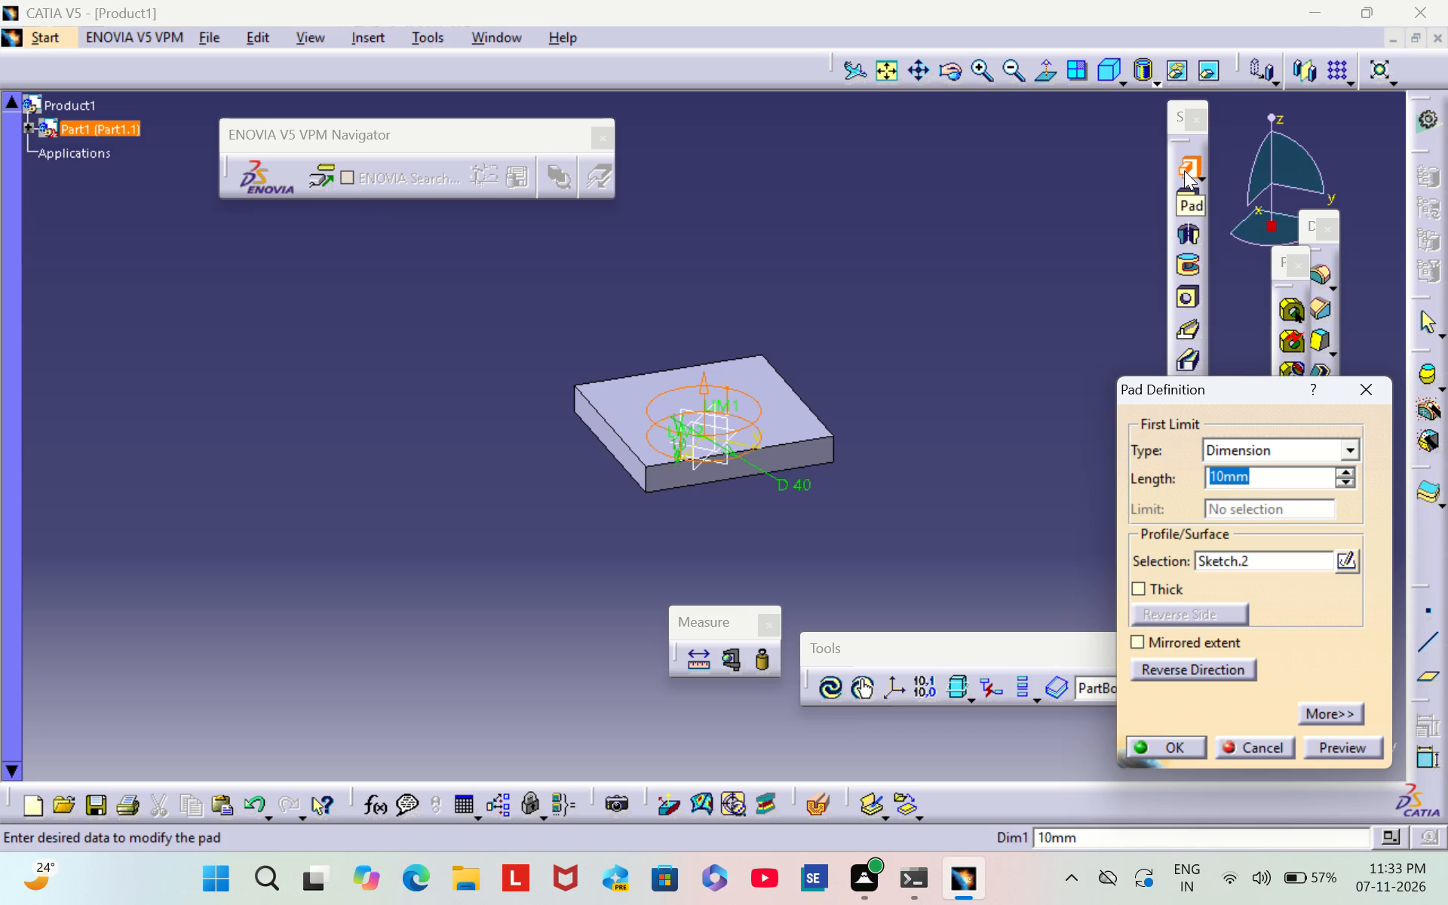
pyautogui.press('BackSpace')
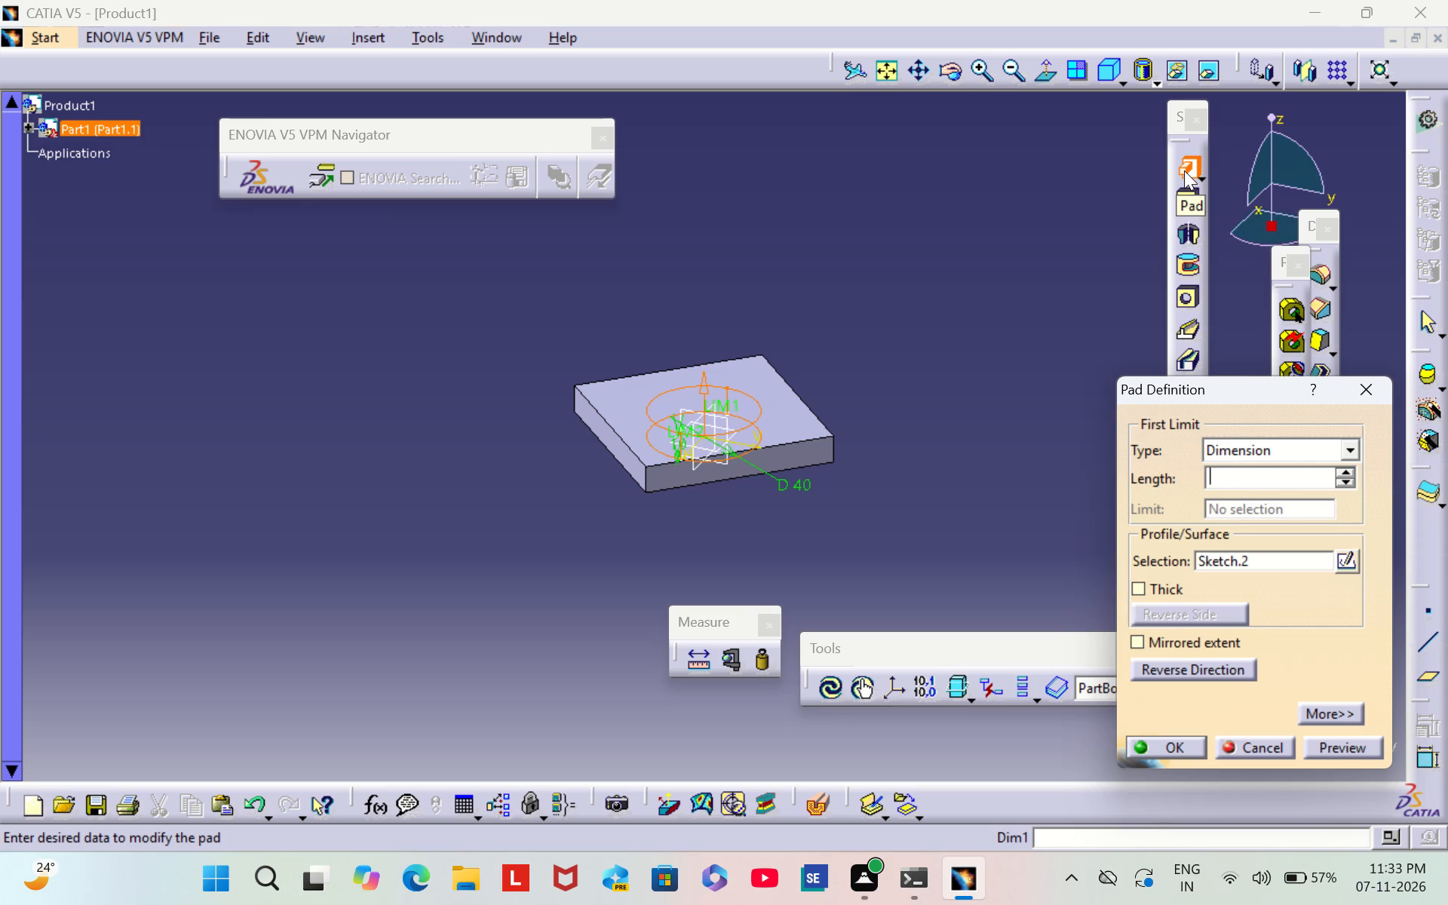
pyautogui.write('115')
pyautogui.press('-')
pyautogui.write('25')
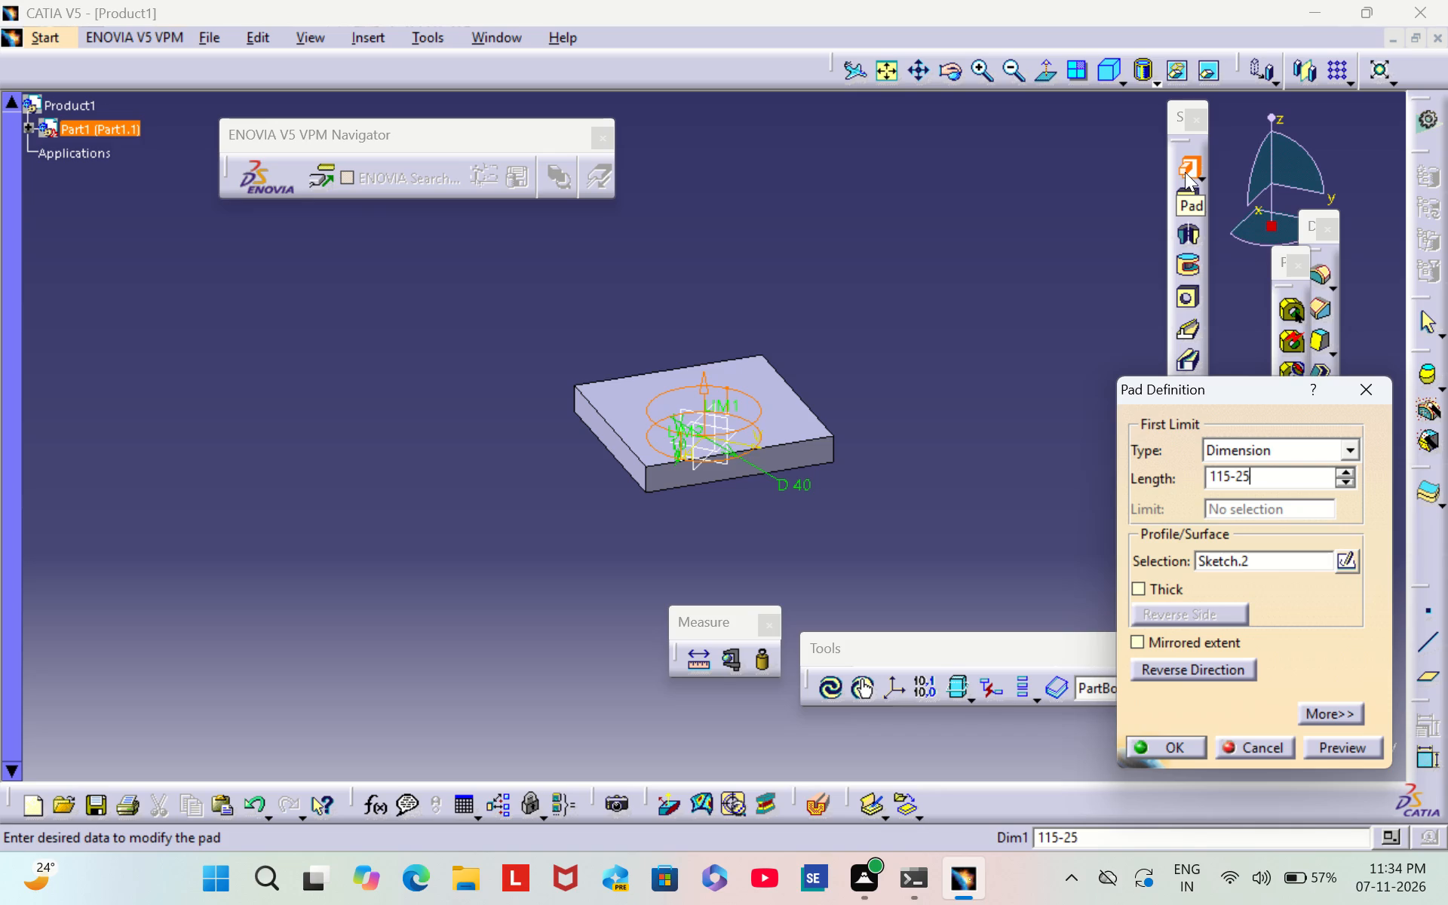
pyautogui.click(1168, 753)
pyautogui.click(1005, 408)
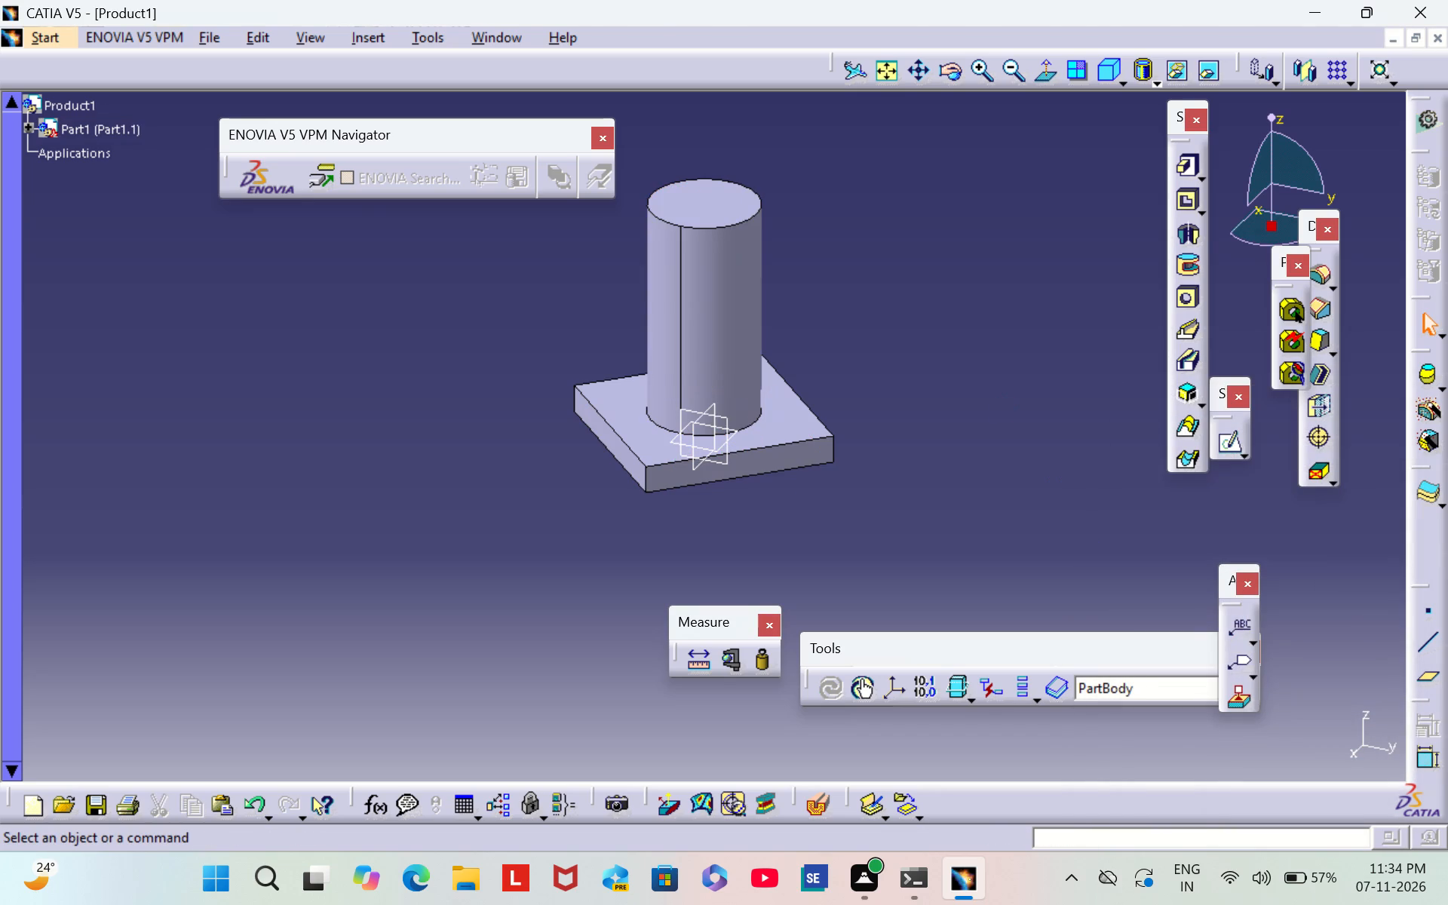
# Start a sketch on the column's top face and draw a circle about 29 mm in diameter centred on the origin.
pyautogui.click(689, 199)
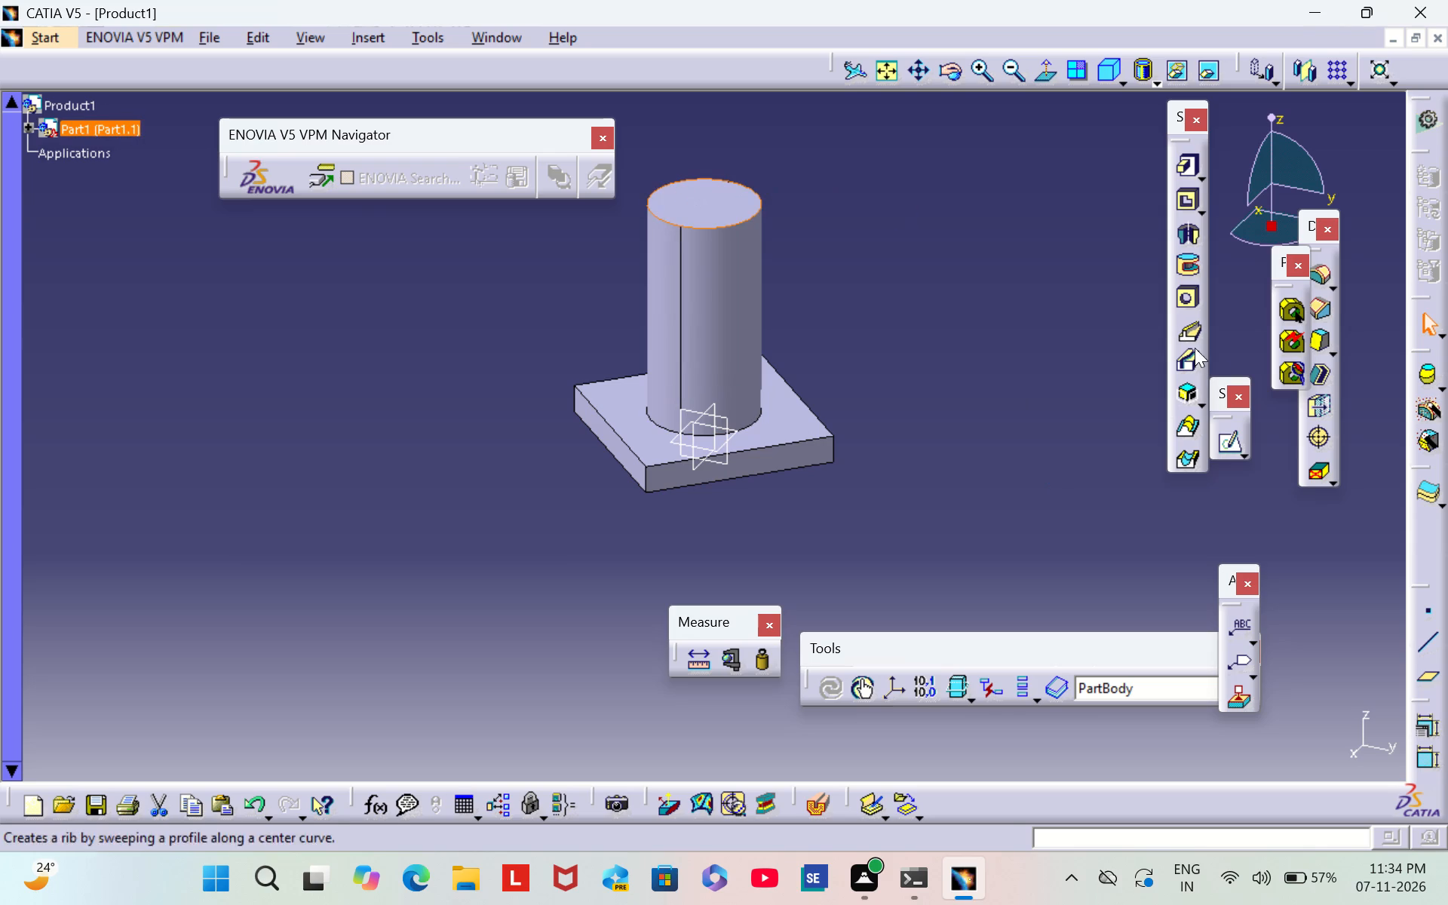
pyautogui.click(1229, 451)
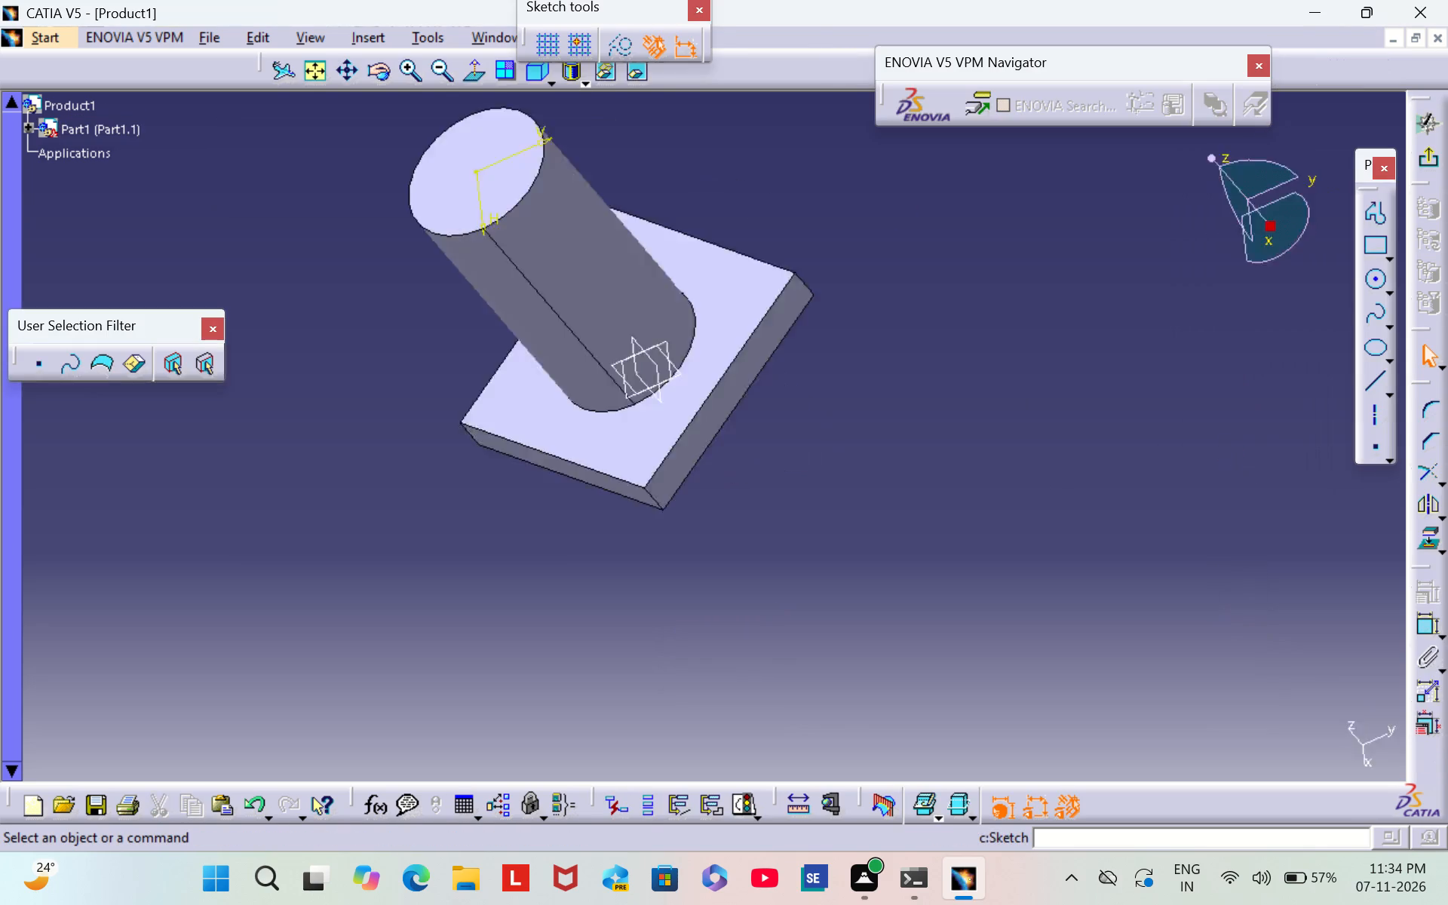
pyautogui.click(321, 78)
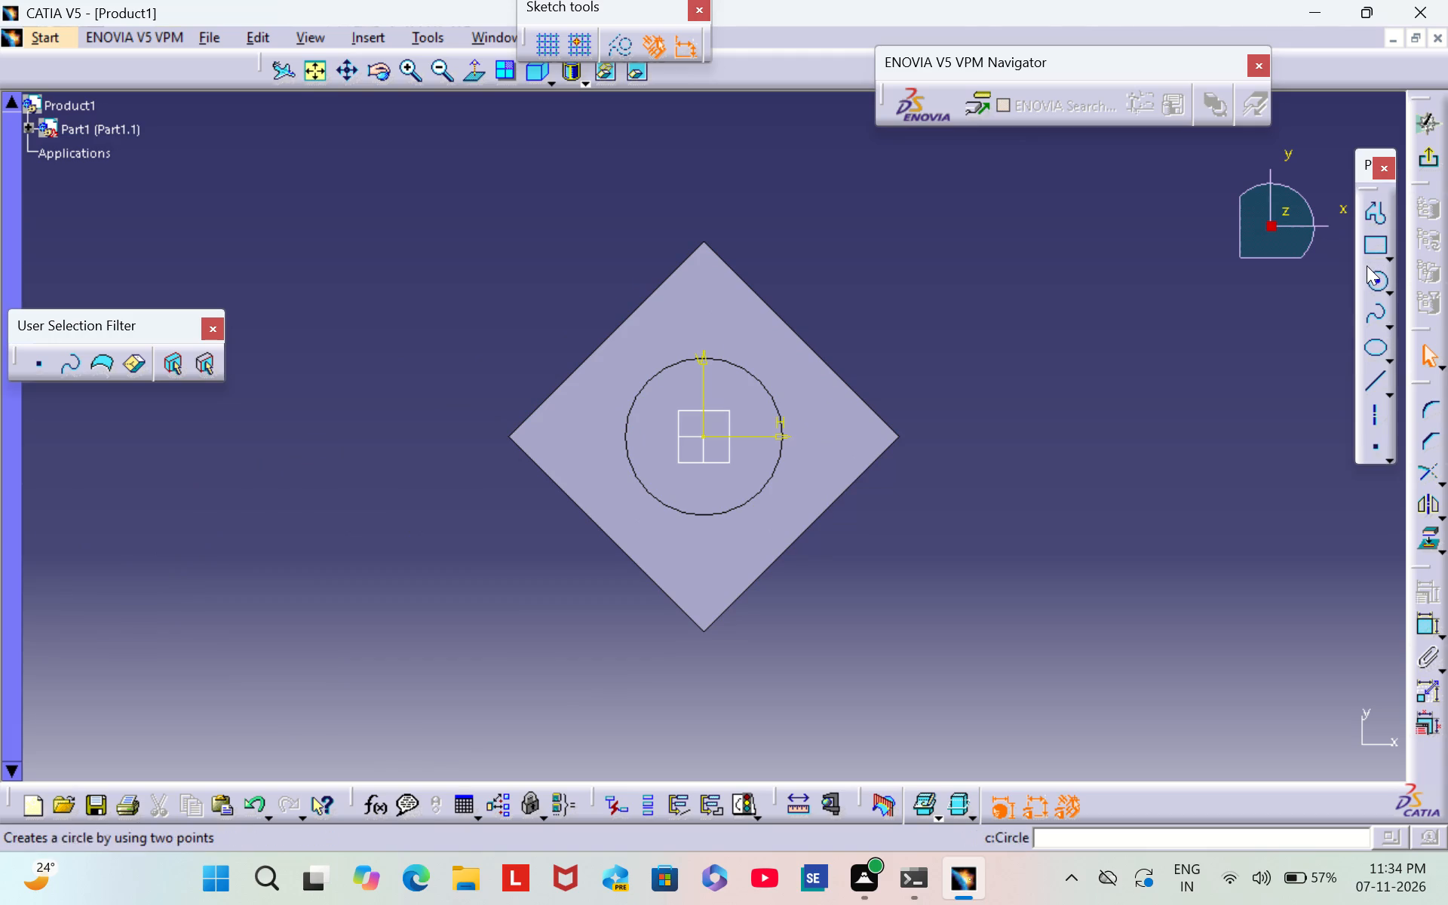
pyautogui.click(1388, 275)
pyautogui.click(1240, 304)
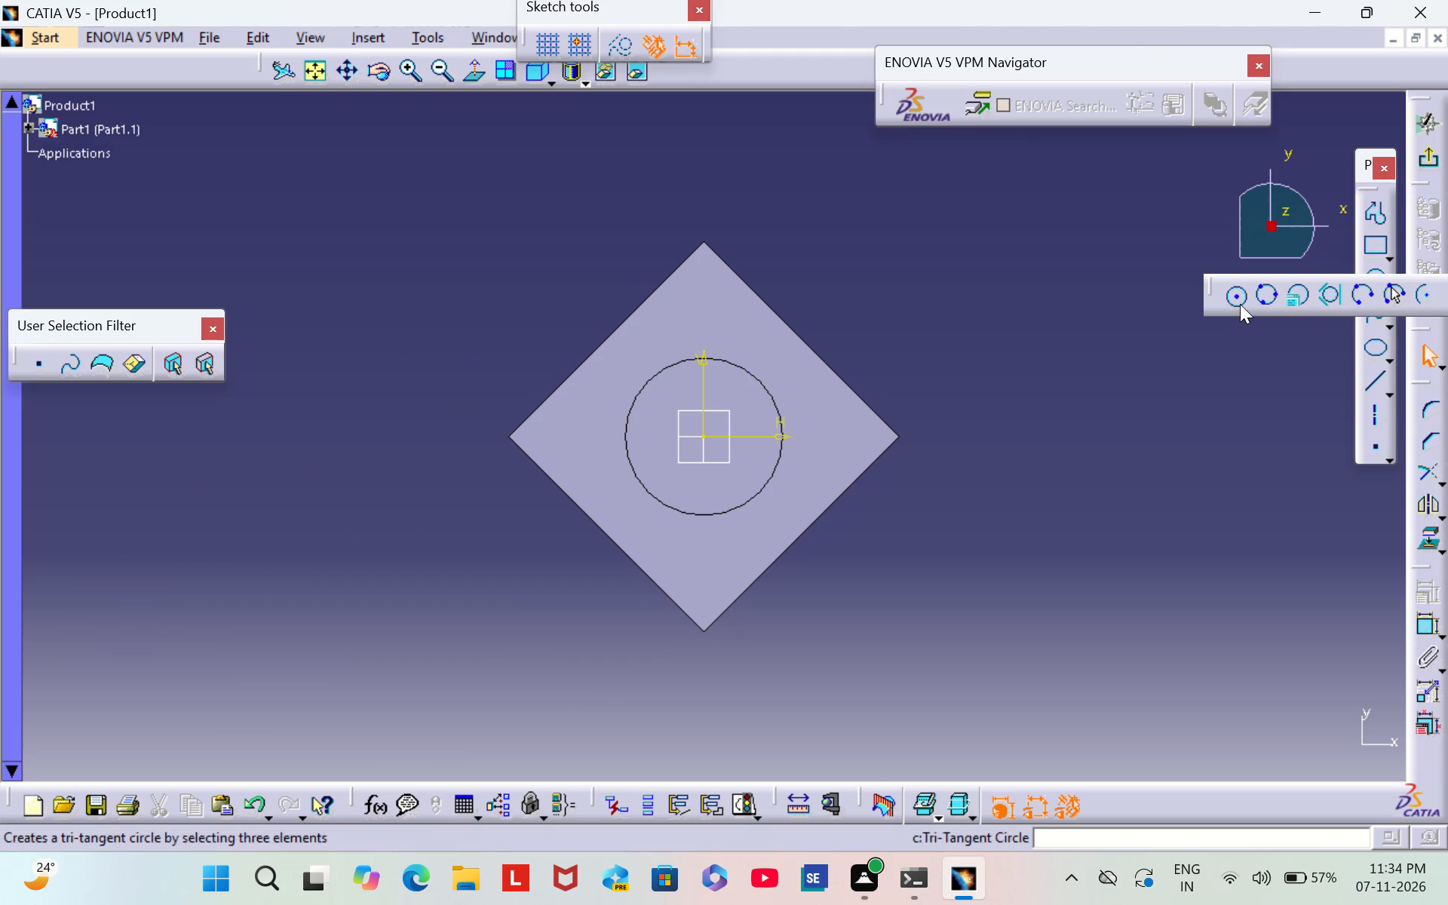
pyautogui.click(705, 435)
pyautogui.click(760, 446)
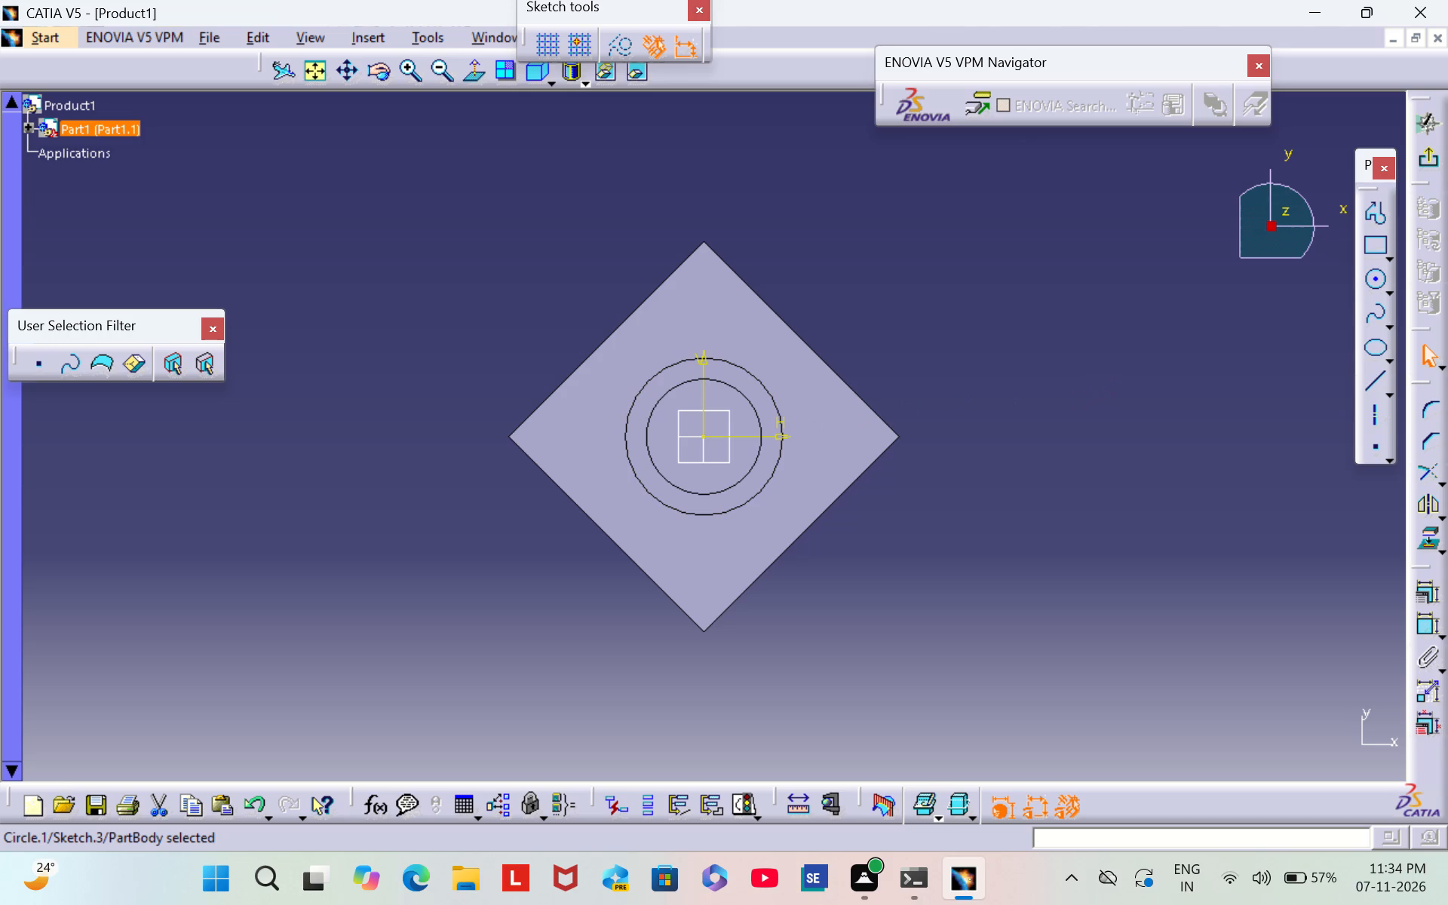
# Dimension the new circle's diameter, set it to 30 mm, move the dimension closer to the circle, and exit the sketch.
pyautogui.click(1428, 630)
pyautogui.click(916, 283)
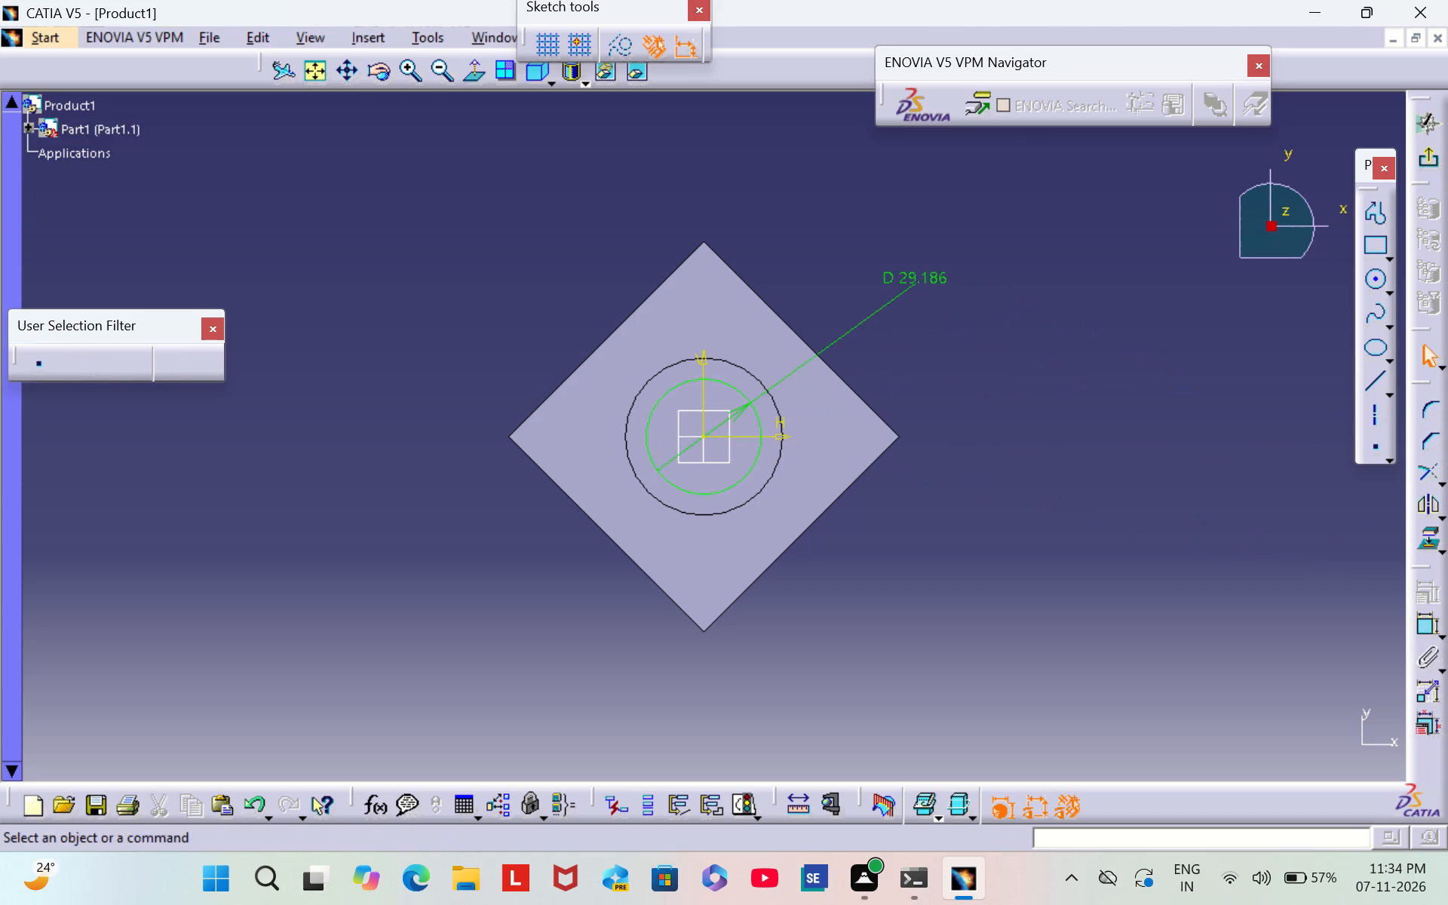
pyautogui.doubleClick(913, 271)
pyautogui.press('BackSpace')
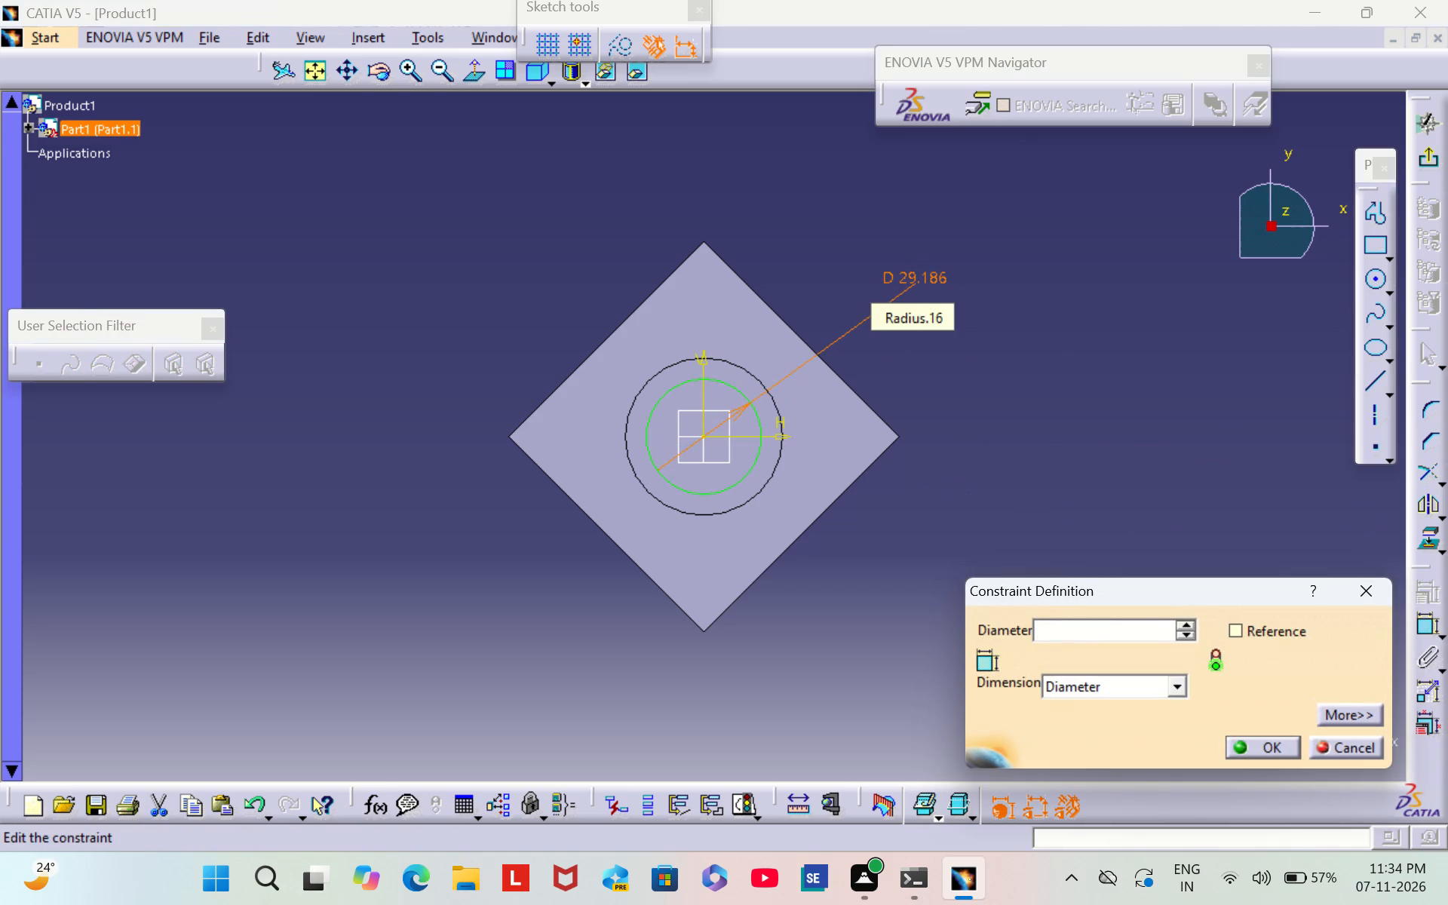
pyautogui.write('30')
pyautogui.press('Return')
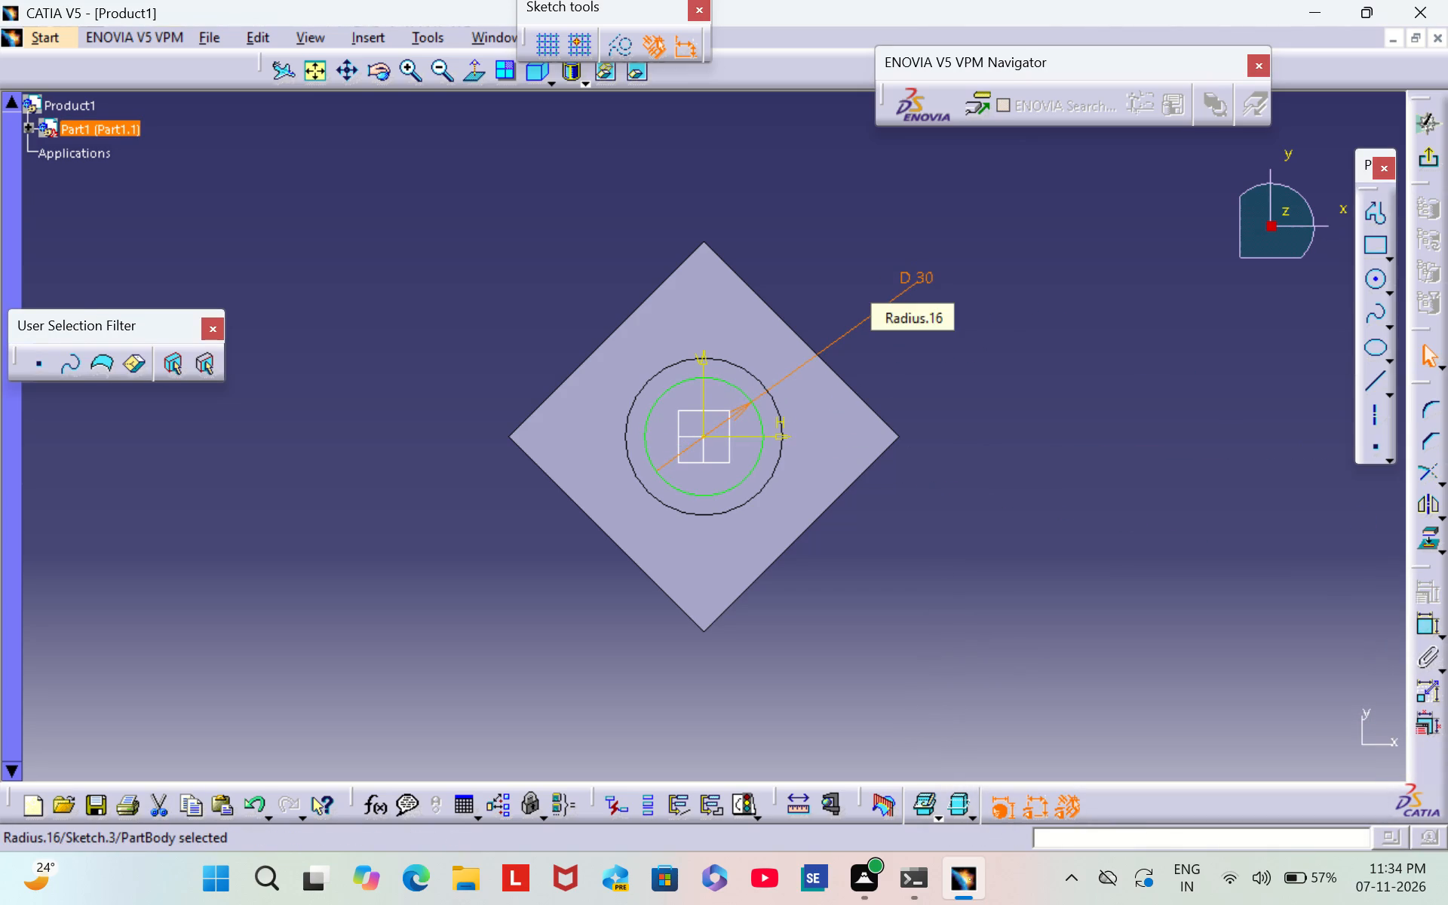
pyautogui.moveTo(915, 278); pyautogui.dragTo(784, 371)
pyautogui.click(886, 329)
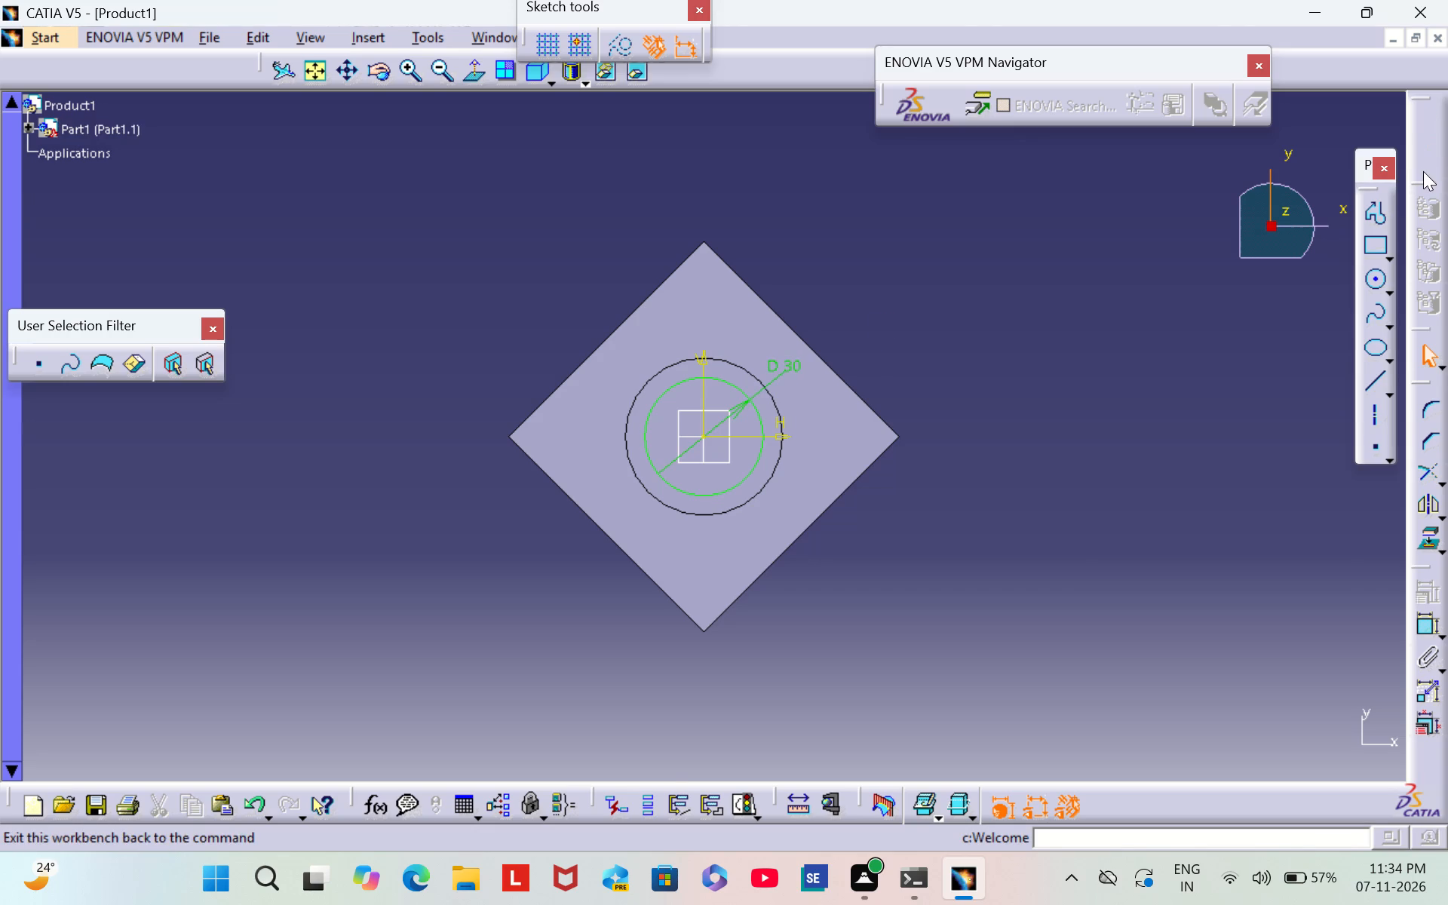
pyautogui.click(1433, 158)
# Extrude the 30 mm circle on the column's top face with a 25 mm Pad to form the upper step.
pyautogui.scroll(1, 991, 456)
pyautogui.moveTo(989, 454); pyautogui.dragTo(987, 405, button='middle')
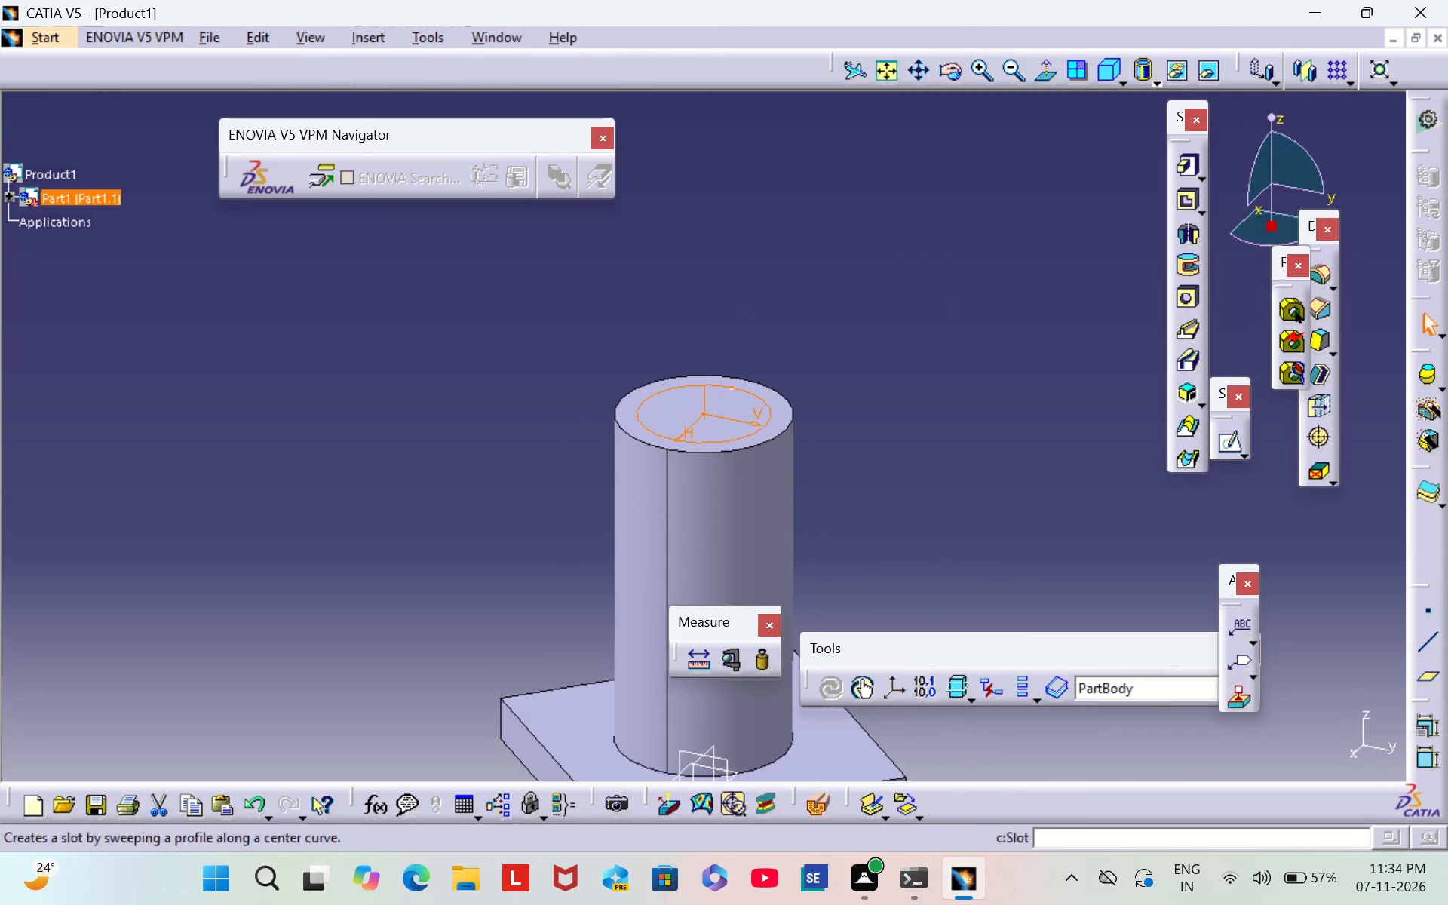
pyautogui.moveTo(987, 405); pyautogui.dragTo(980, 322, button='middle')
pyautogui.click(1011, 382)
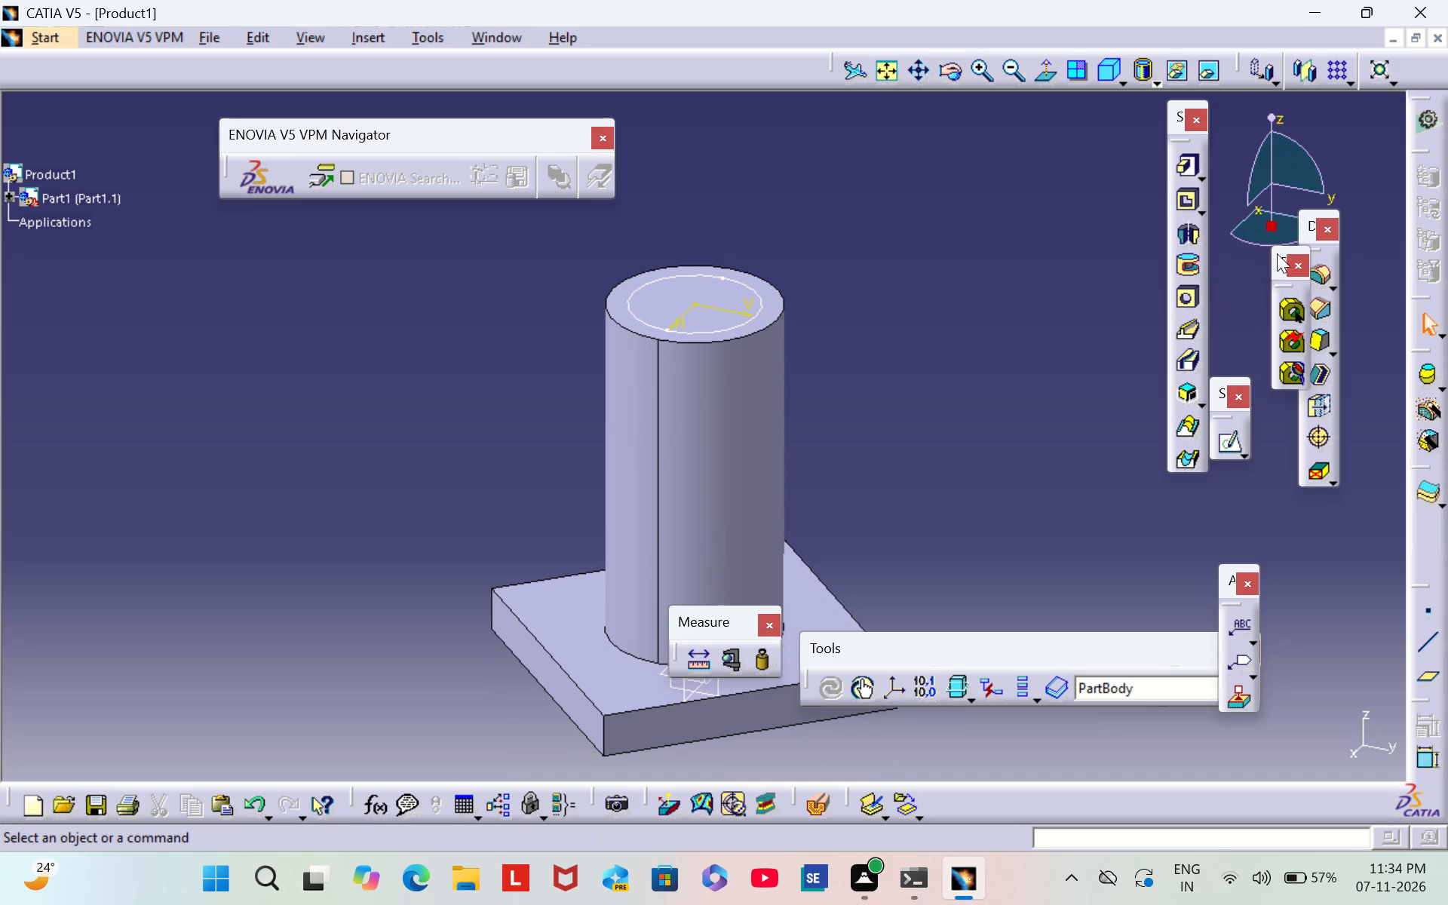
pyautogui.click(1180, 170)
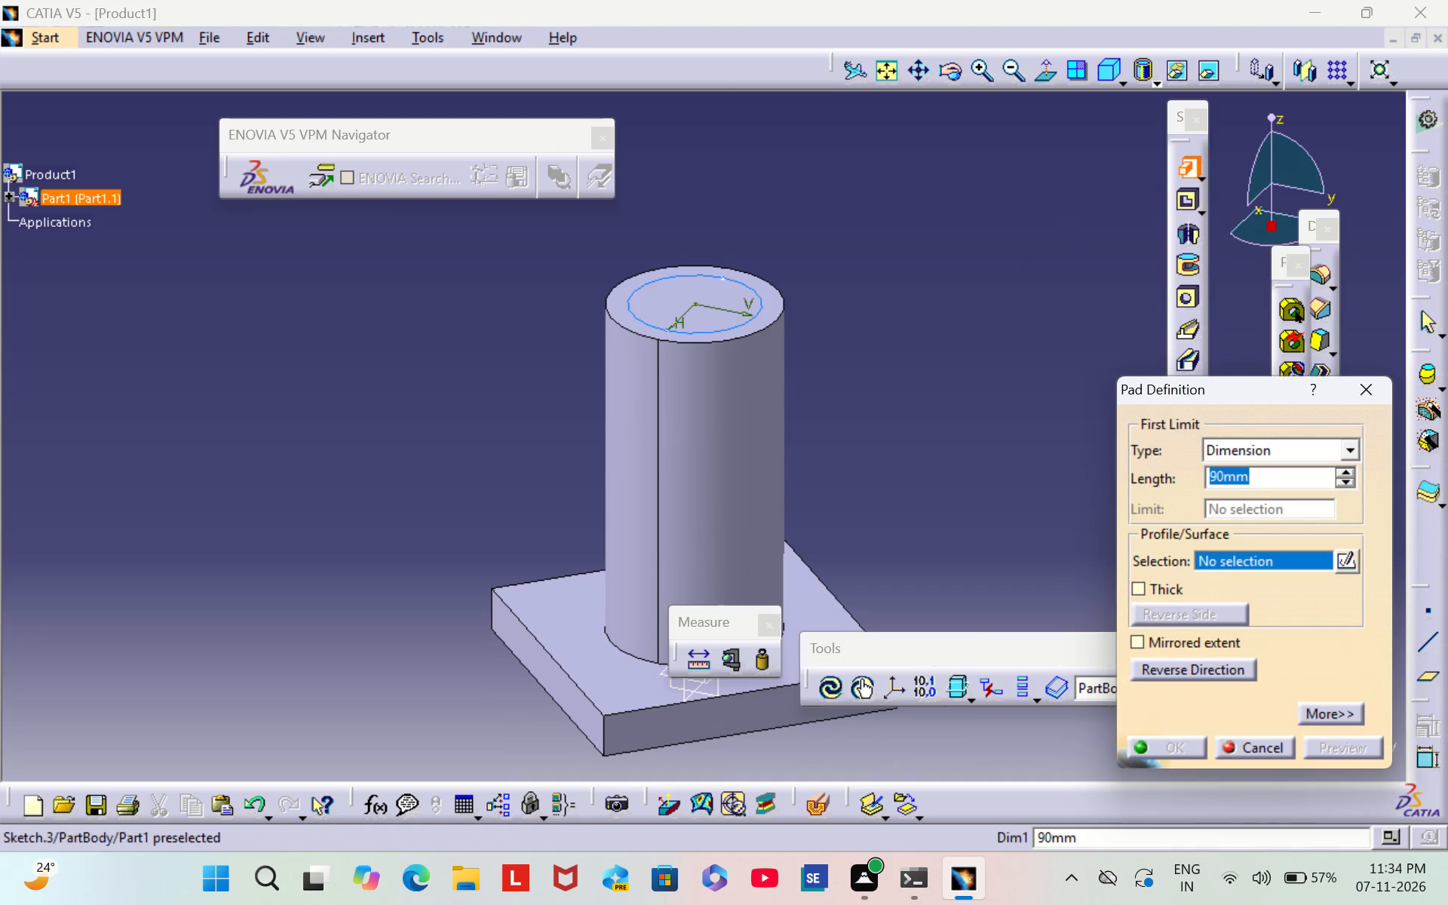
pyautogui.click(760, 312)
pyautogui.press('BackSpace')
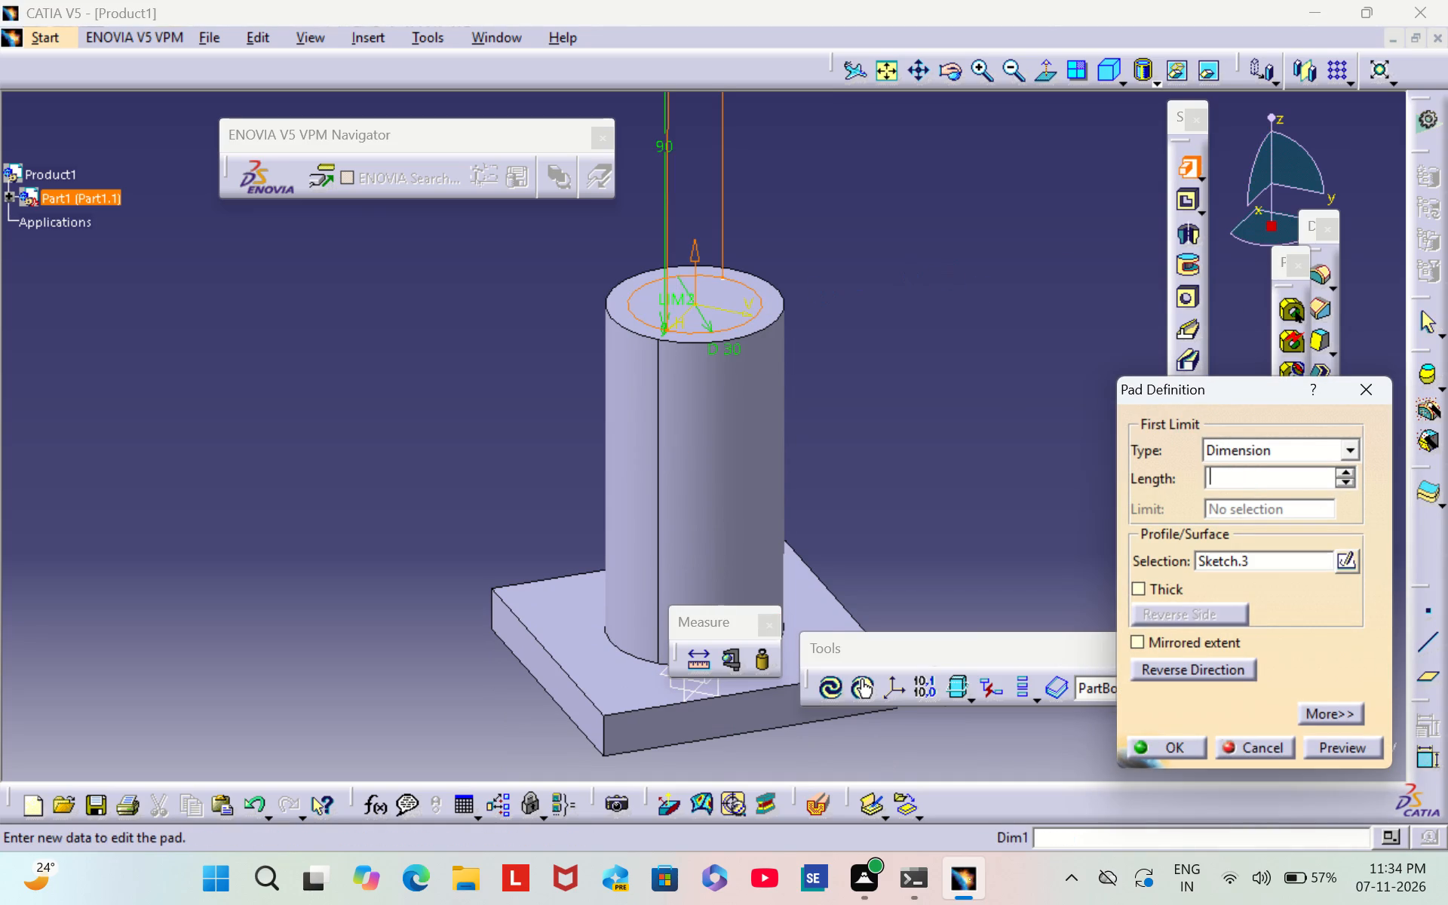
pyautogui.write('25')
pyautogui.press('Return')
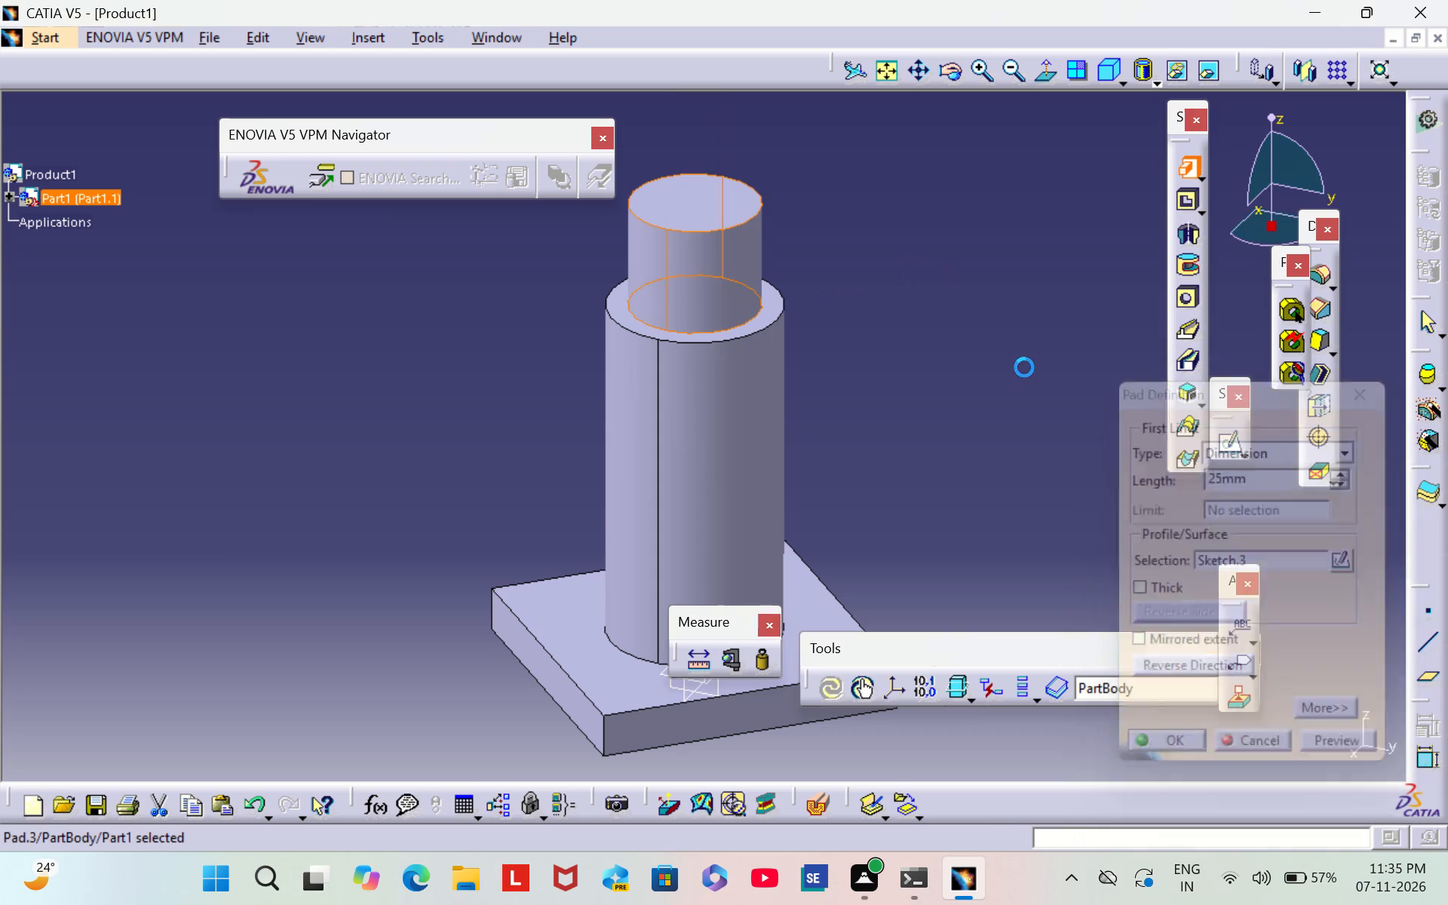
pyautogui.click(1026, 367)
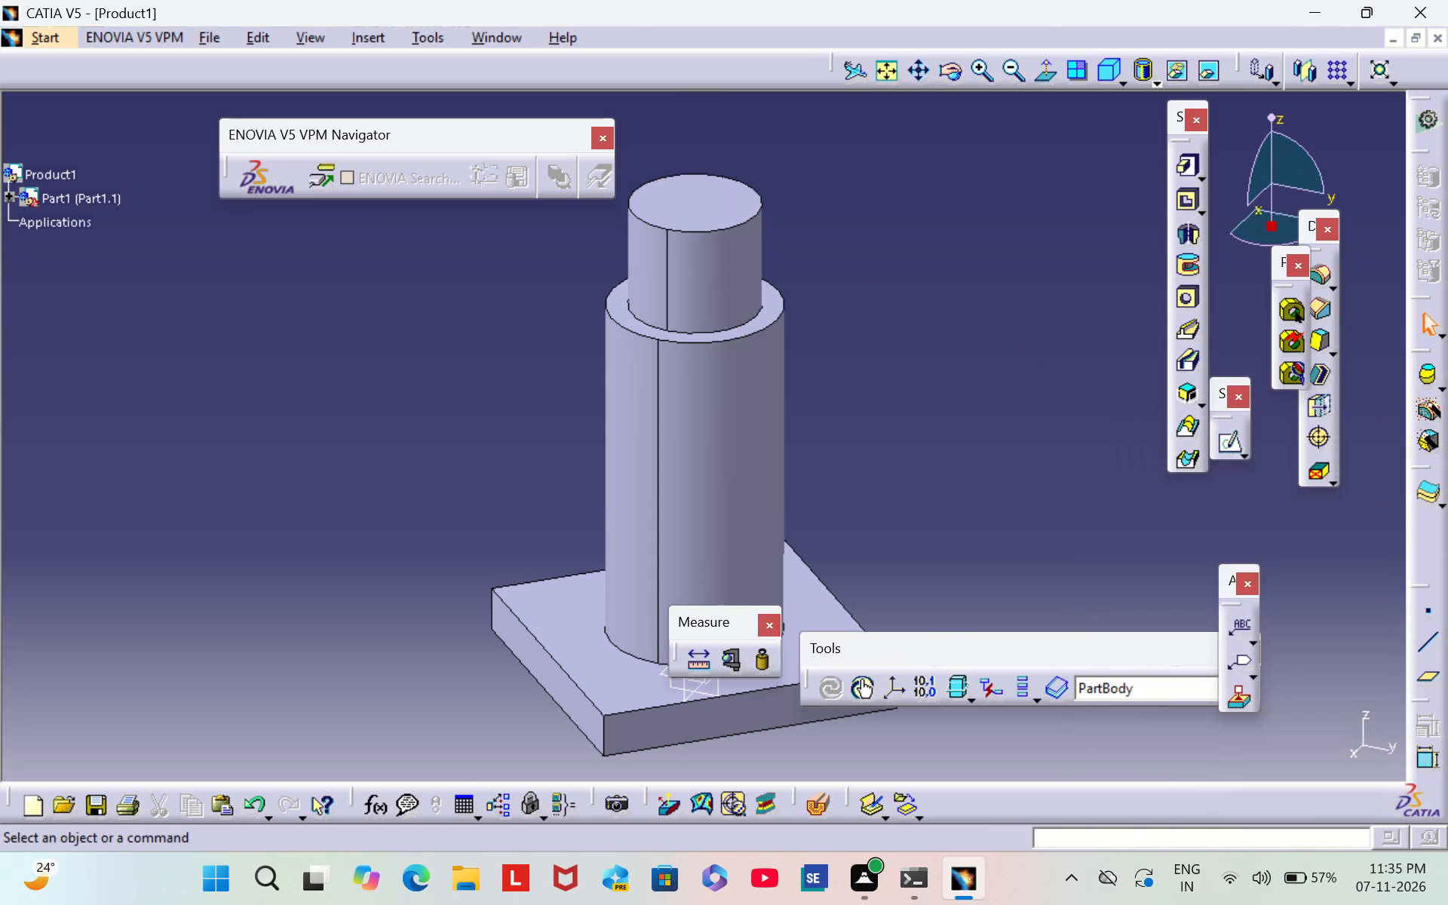
# Start a sketch on the yz plane and draw a circle about 29 mm in diameter on the vertical axis, centred about 70 mm above the origin.
pyautogui.moveTo(1021, 464); pyautogui.dragTo(1062, 314, button='middle')
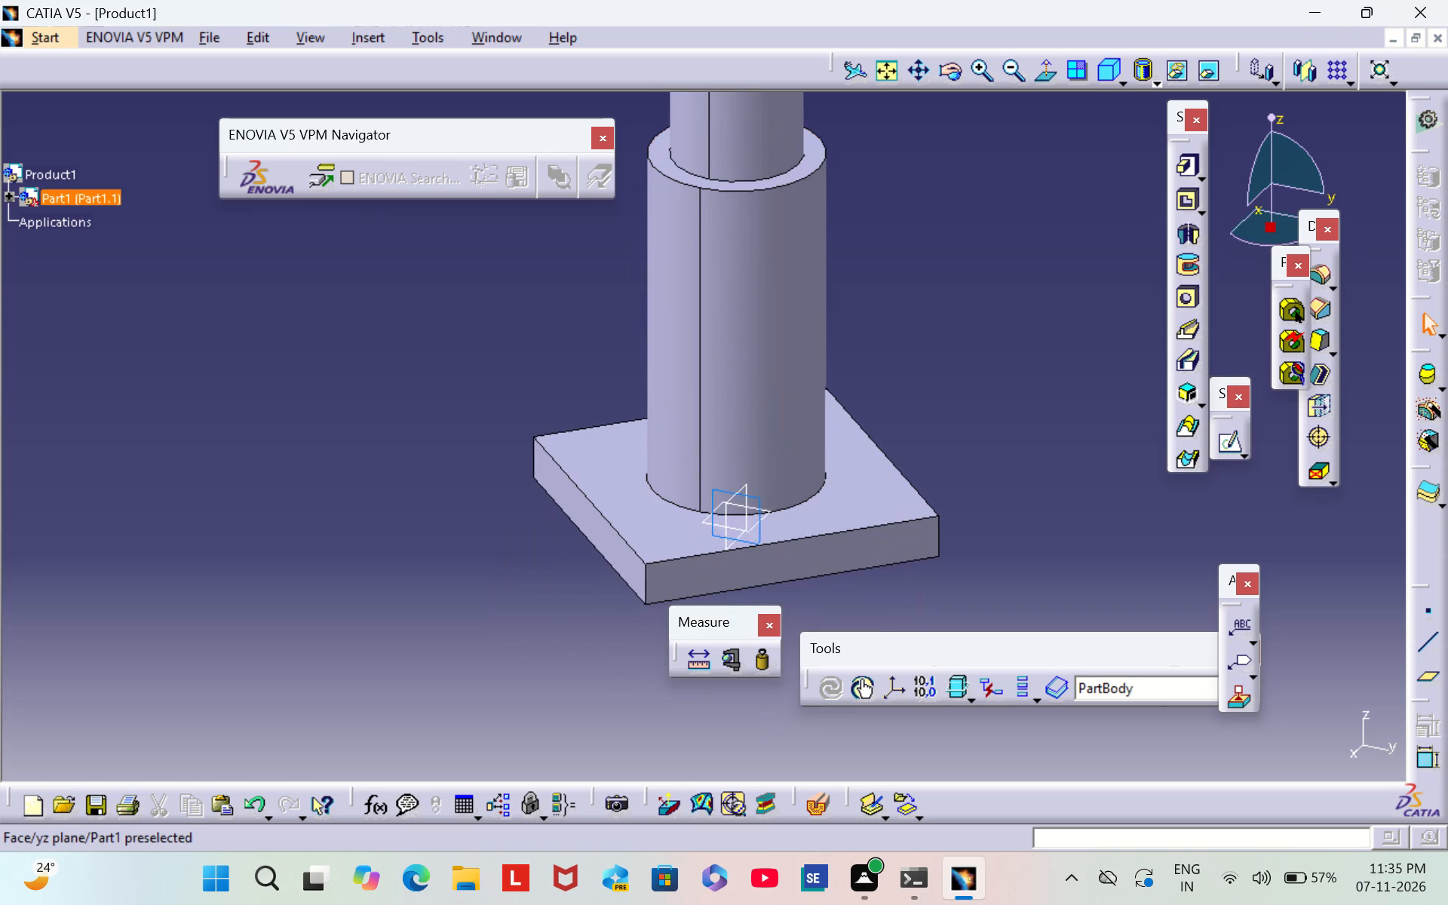
pyautogui.click(760, 534)
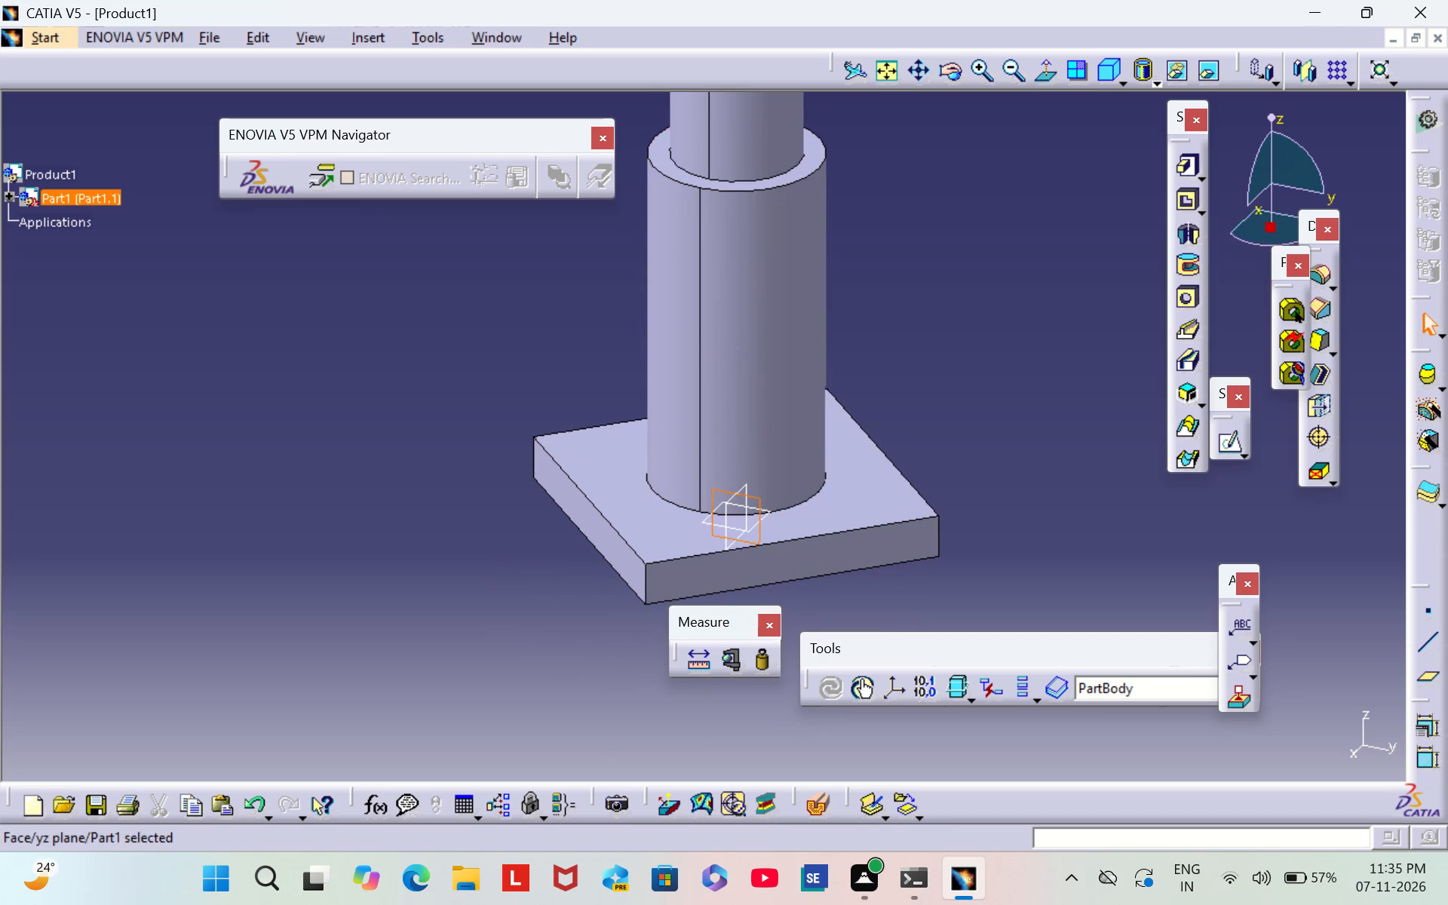
pyautogui.click(1232, 445)
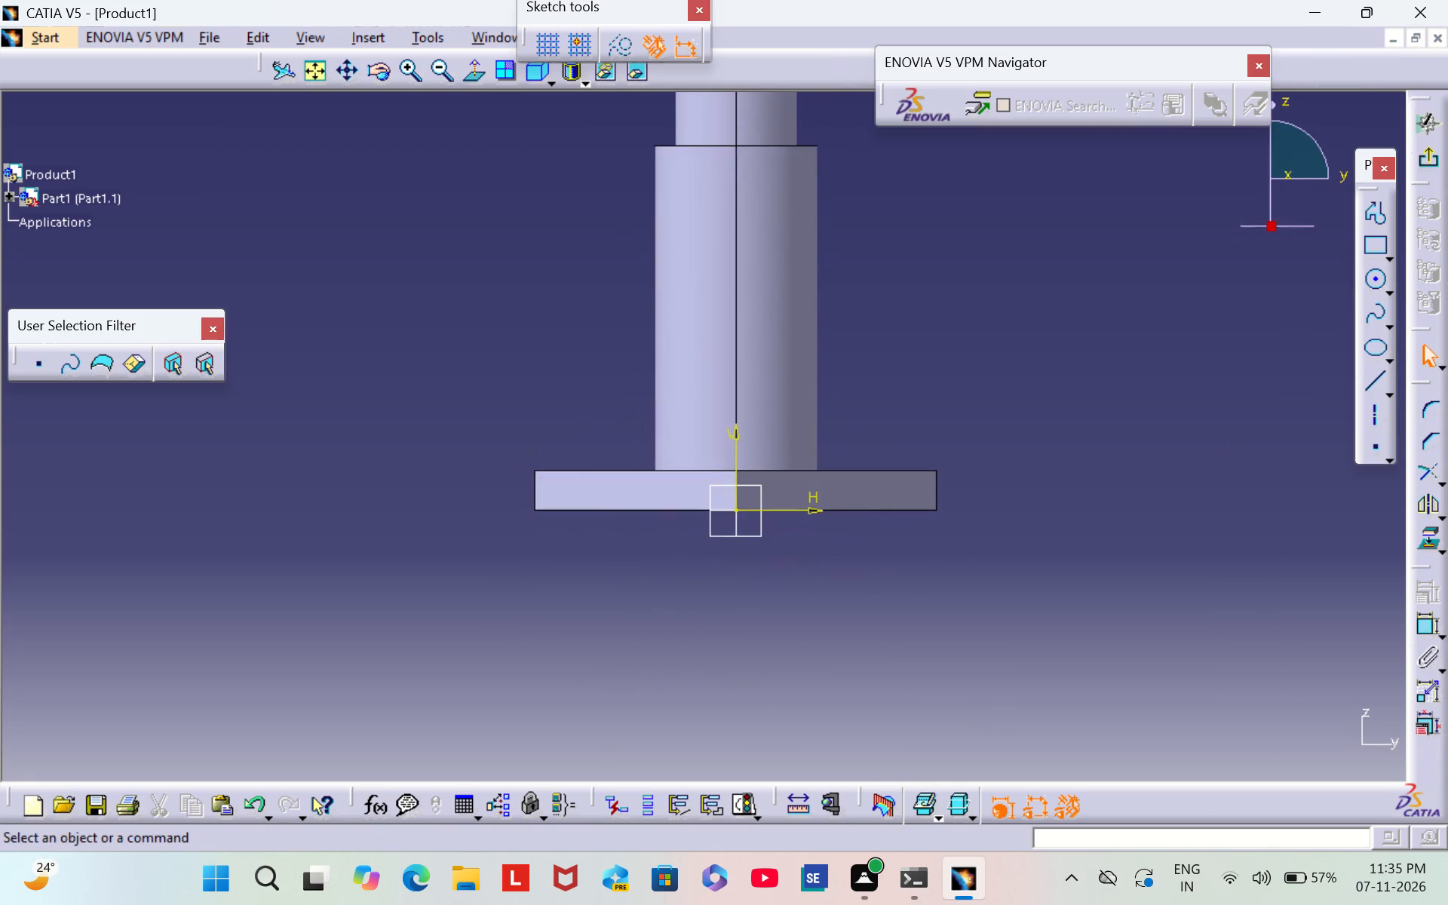
pyautogui.scroll(-2, 1061, 419)
pyautogui.moveTo(1061, 419); pyautogui.dragTo(1060, 576, button='middle')
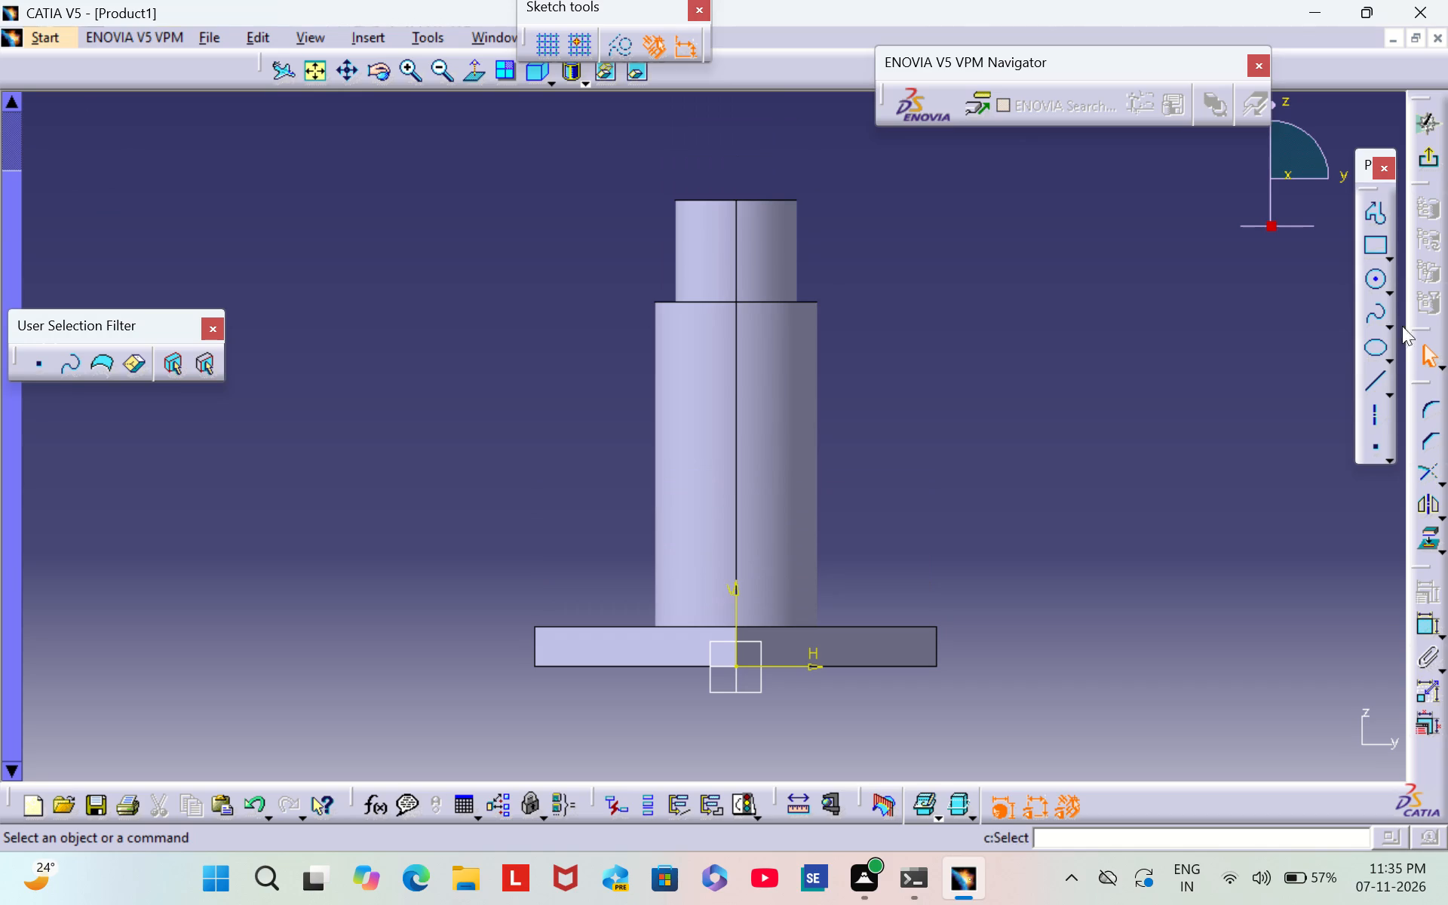
pyautogui.click(1381, 282)
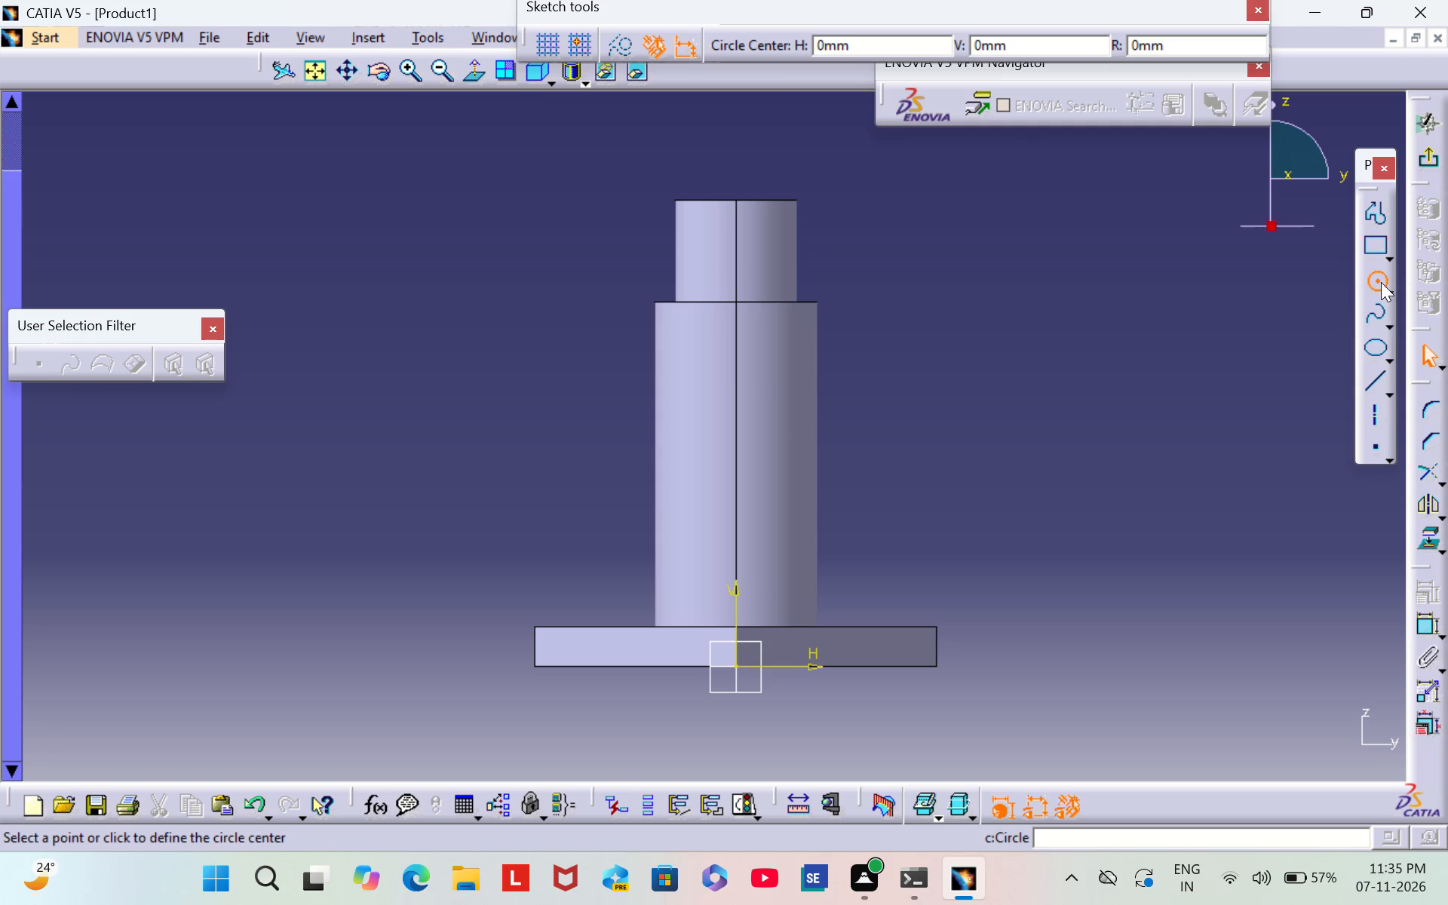
pyautogui.click(733, 385)
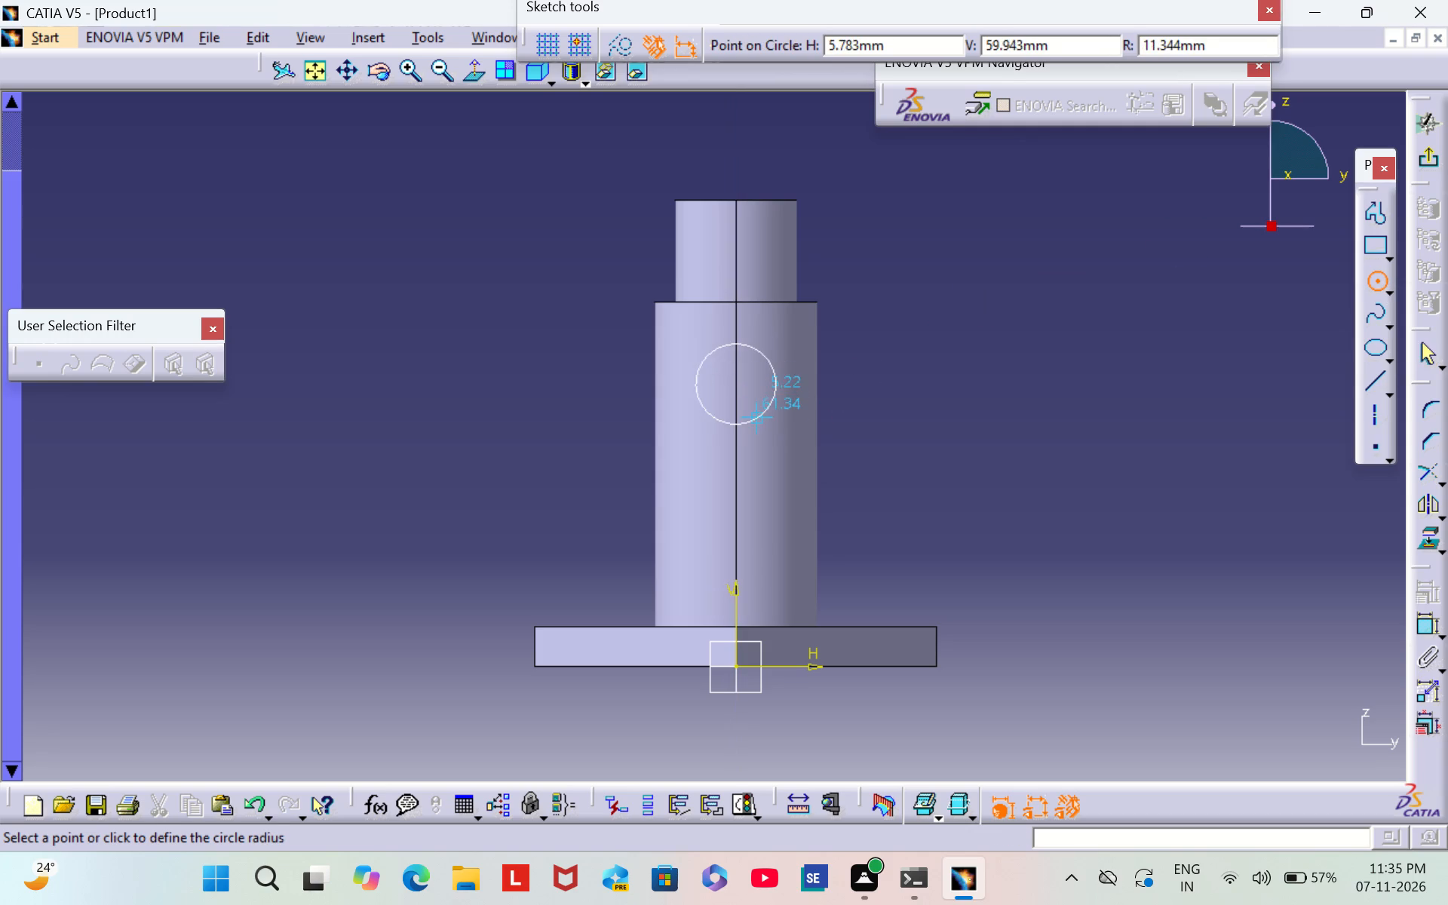
pyautogui.click(765, 434)
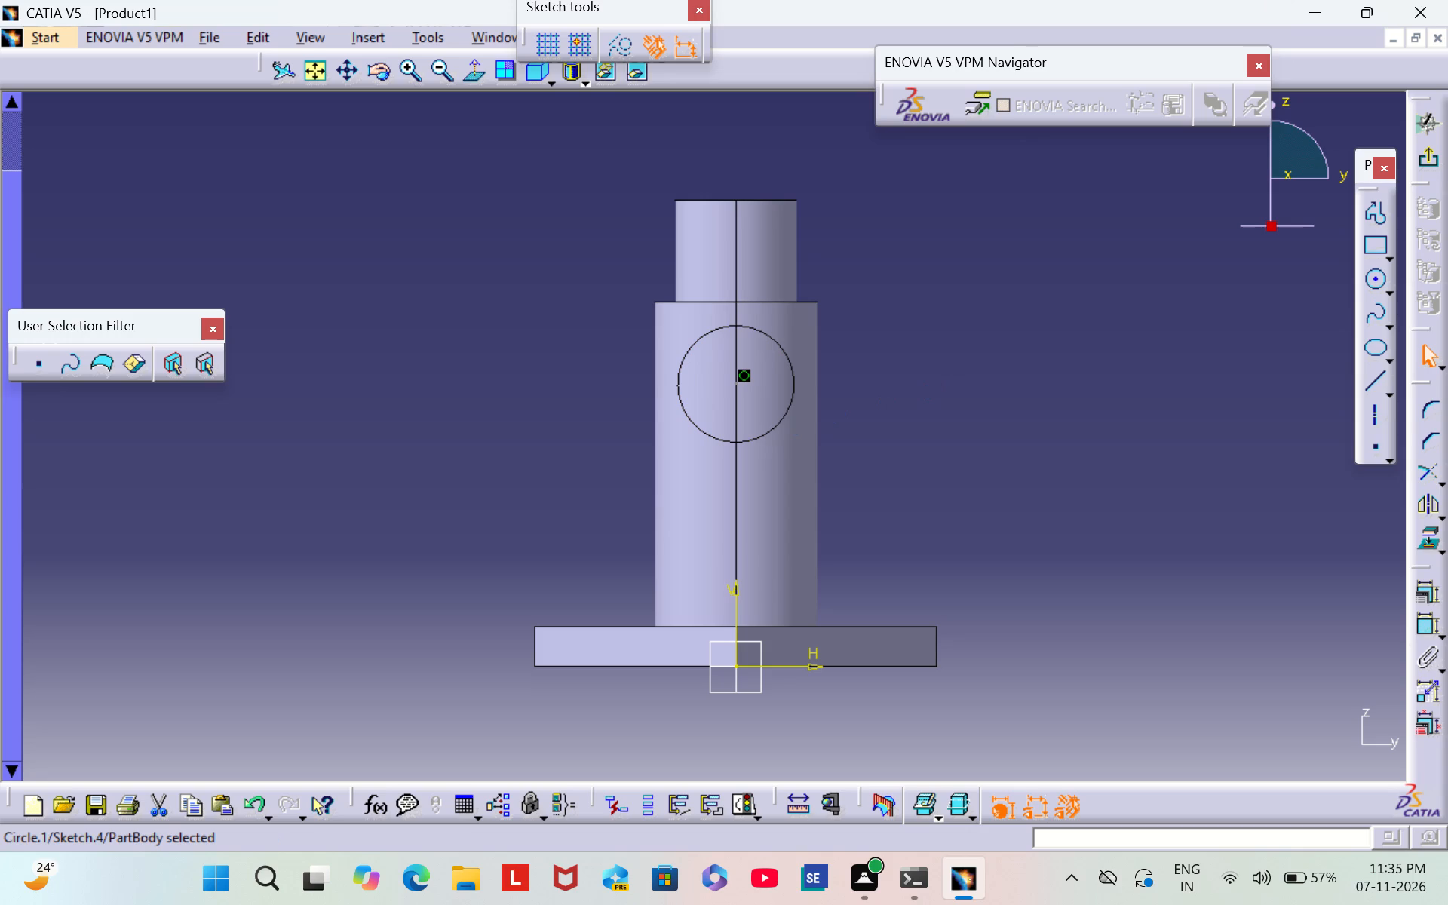
# Dimension the diameter of the circle on the yz plane and set it to 30 mm.
pyautogui.click(1425, 631)
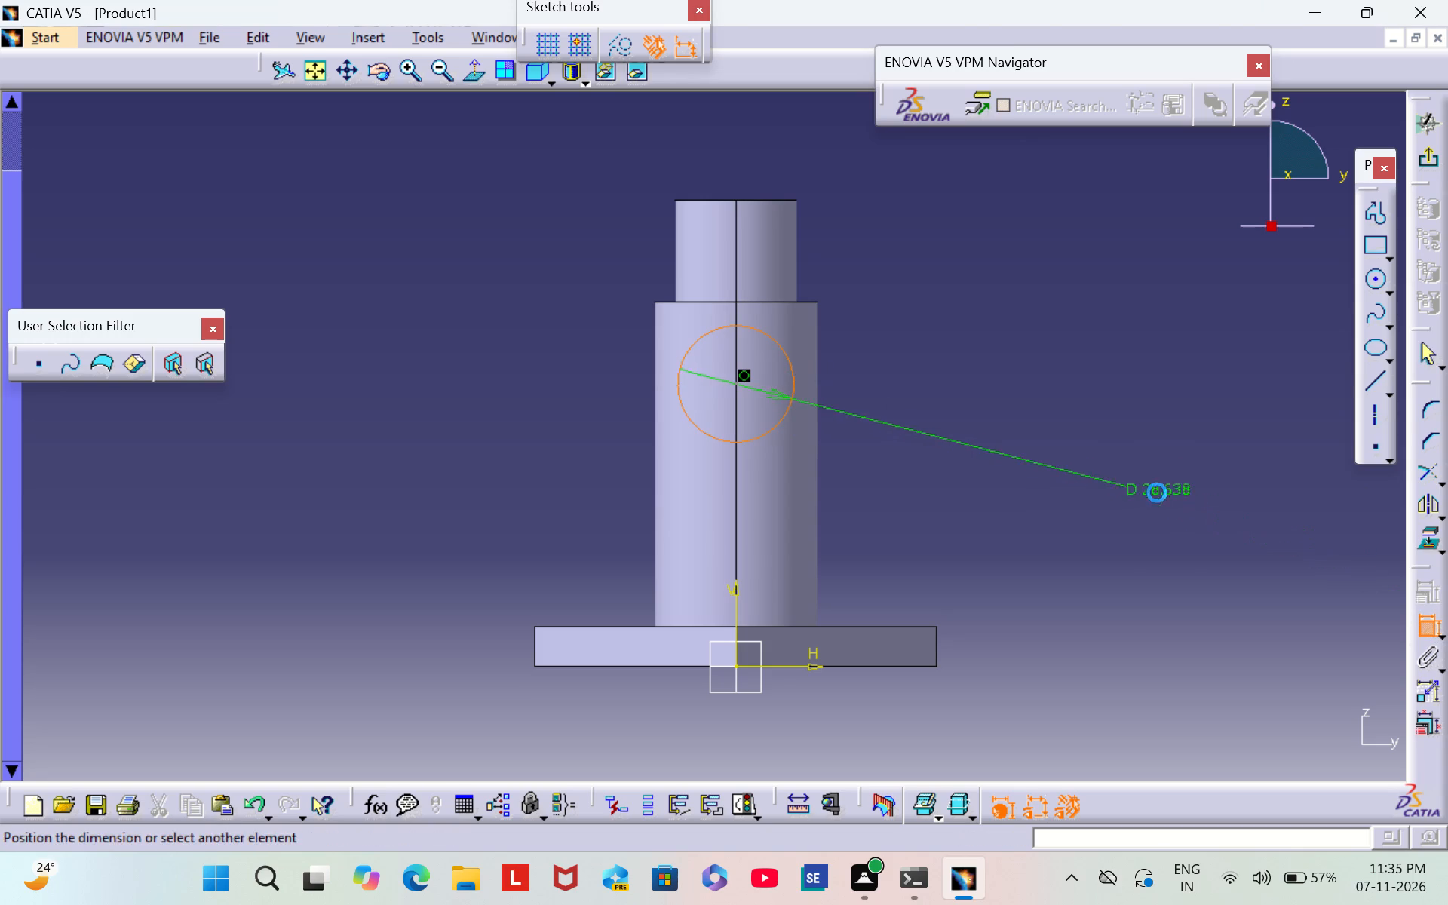
pyautogui.click(995, 316)
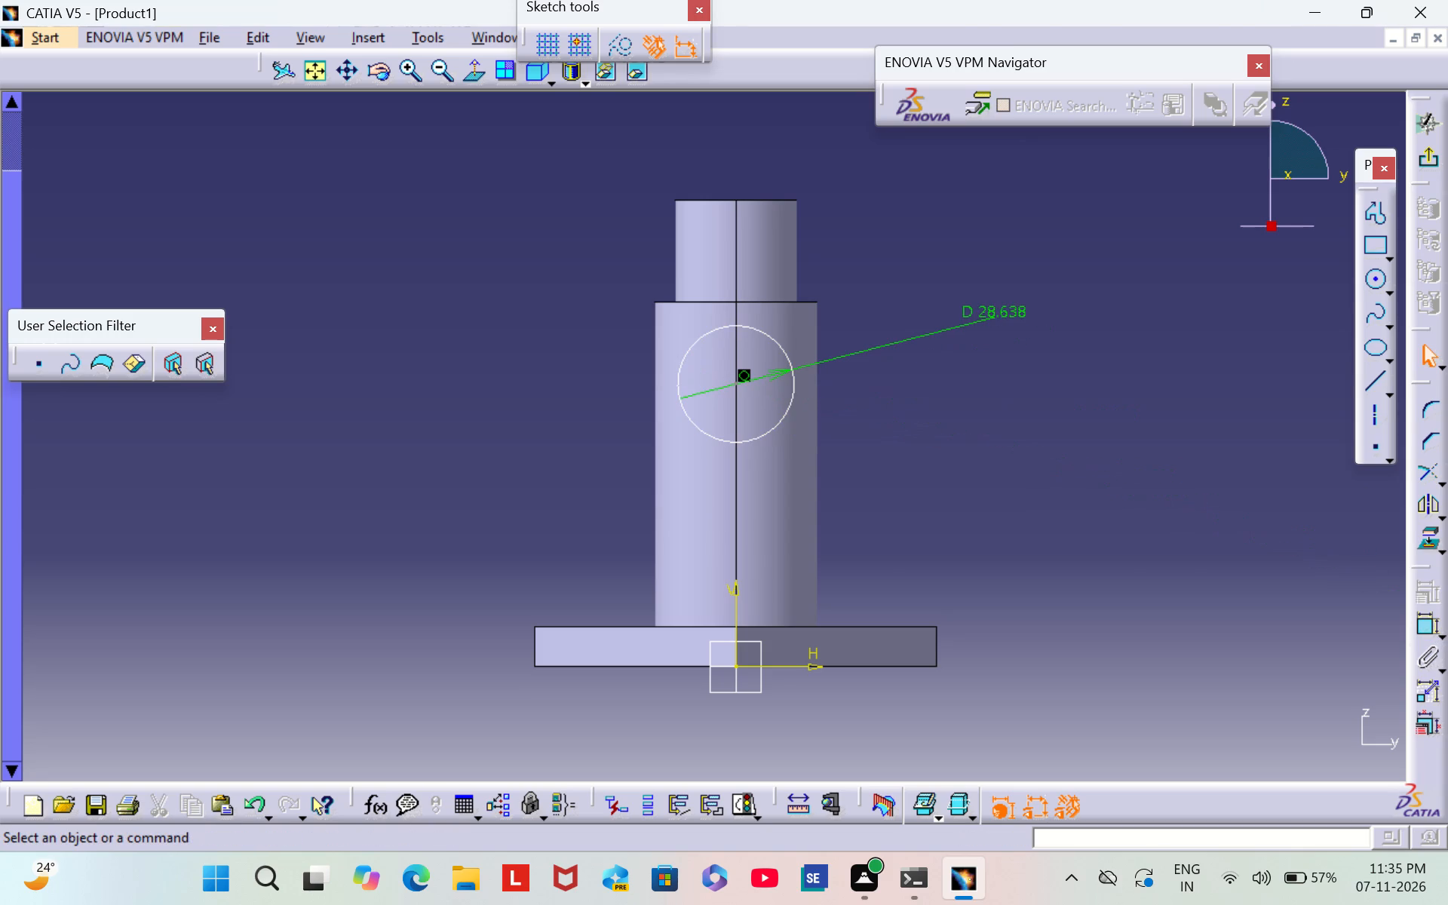
pyautogui.doubleClick(995, 314)
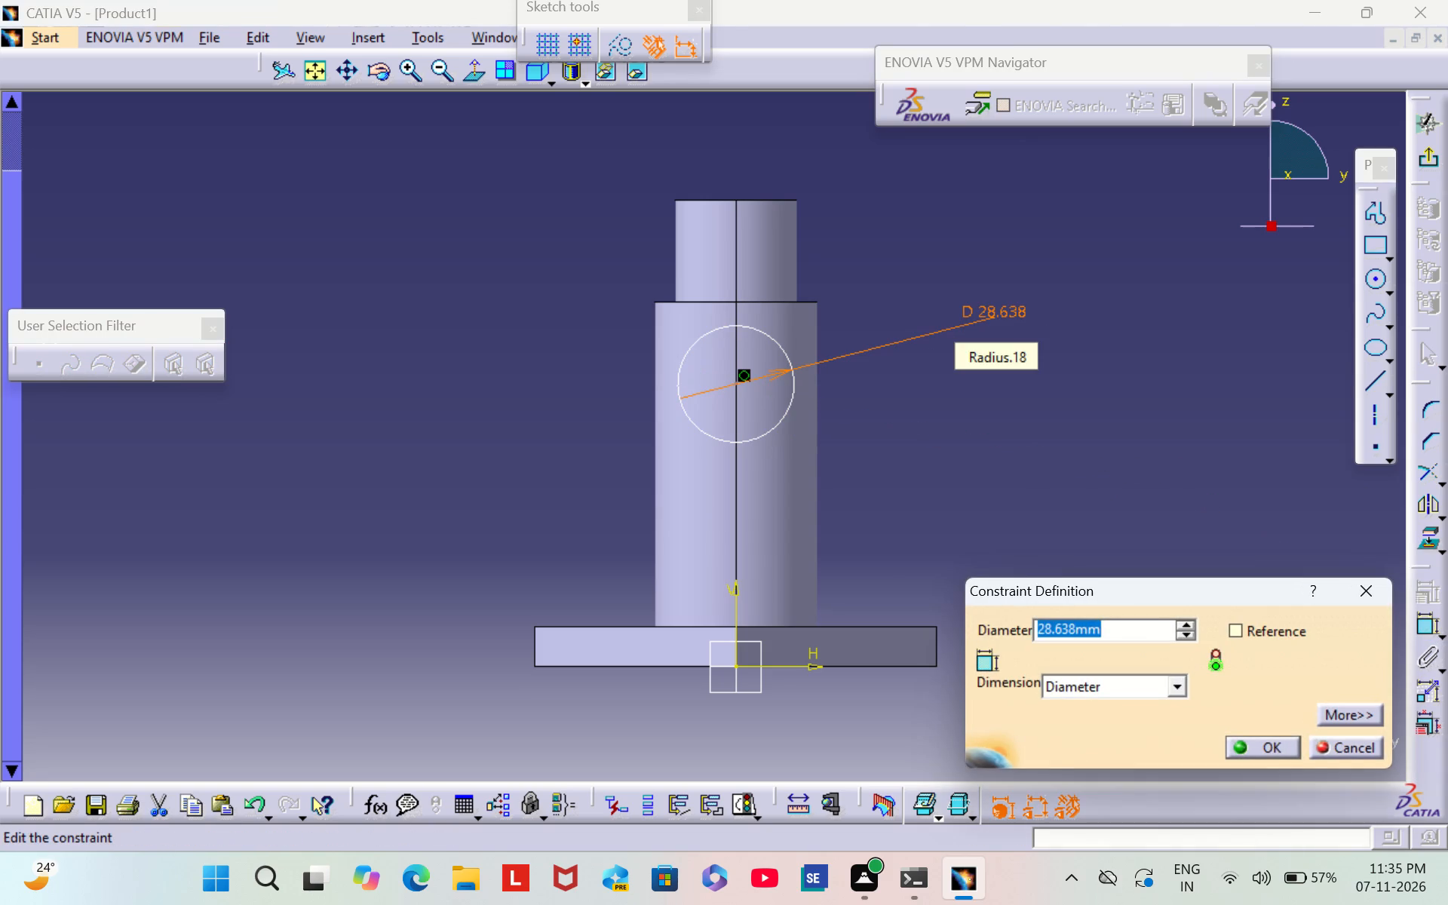
pyautogui.press('BackSpace')
pyautogui.write('30')
pyautogui.press('Return')
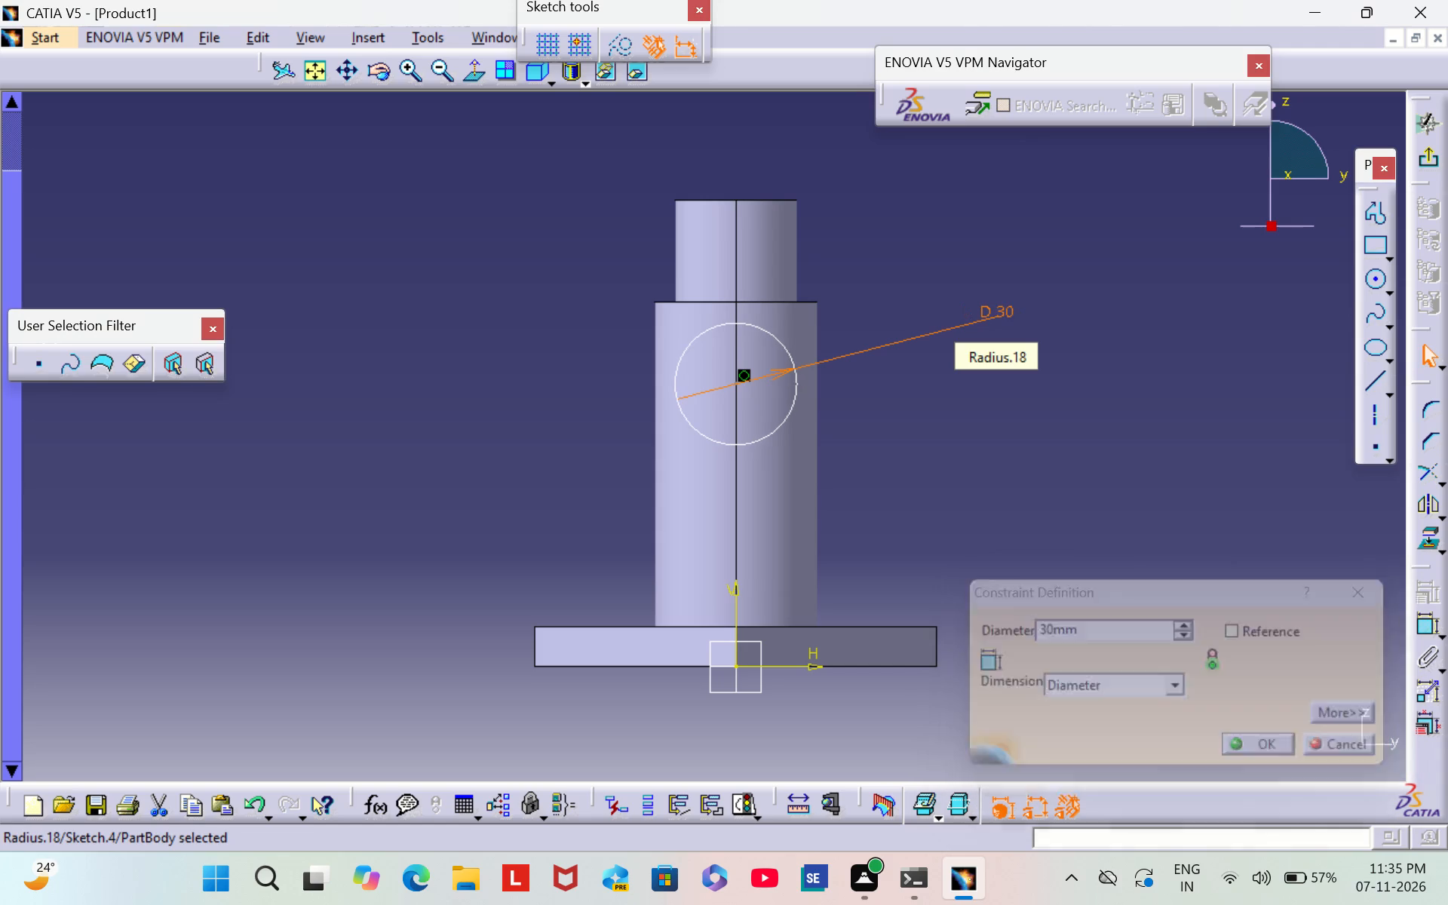
pyautogui.click(1082, 315)
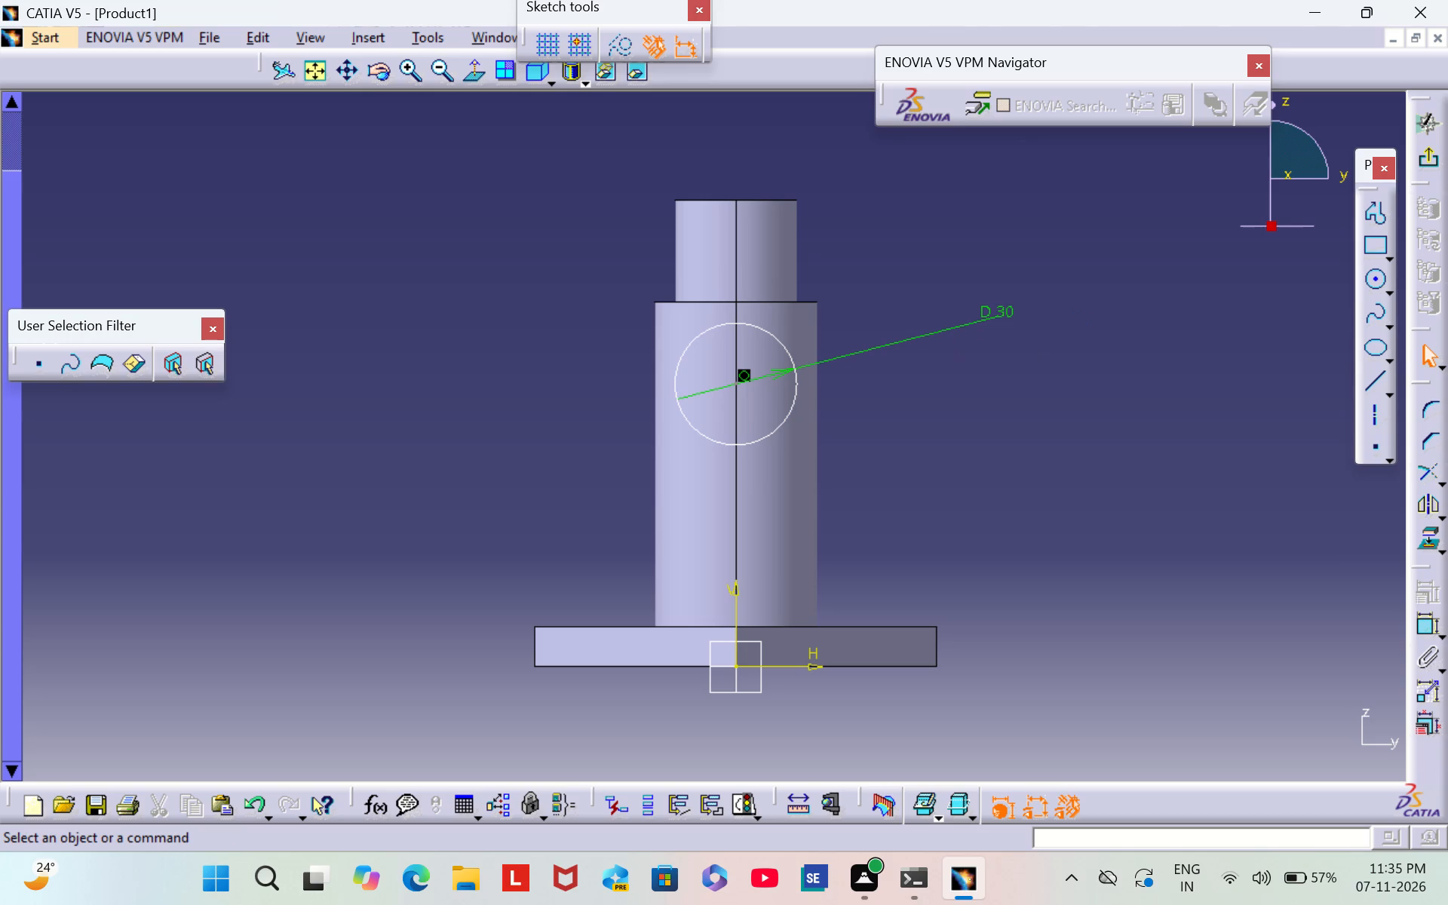
# Dimension the circle centre's height above the horizontal axis, set it to 70 mm, and exit the sketch.
pyautogui.doubleClick(1431, 637)
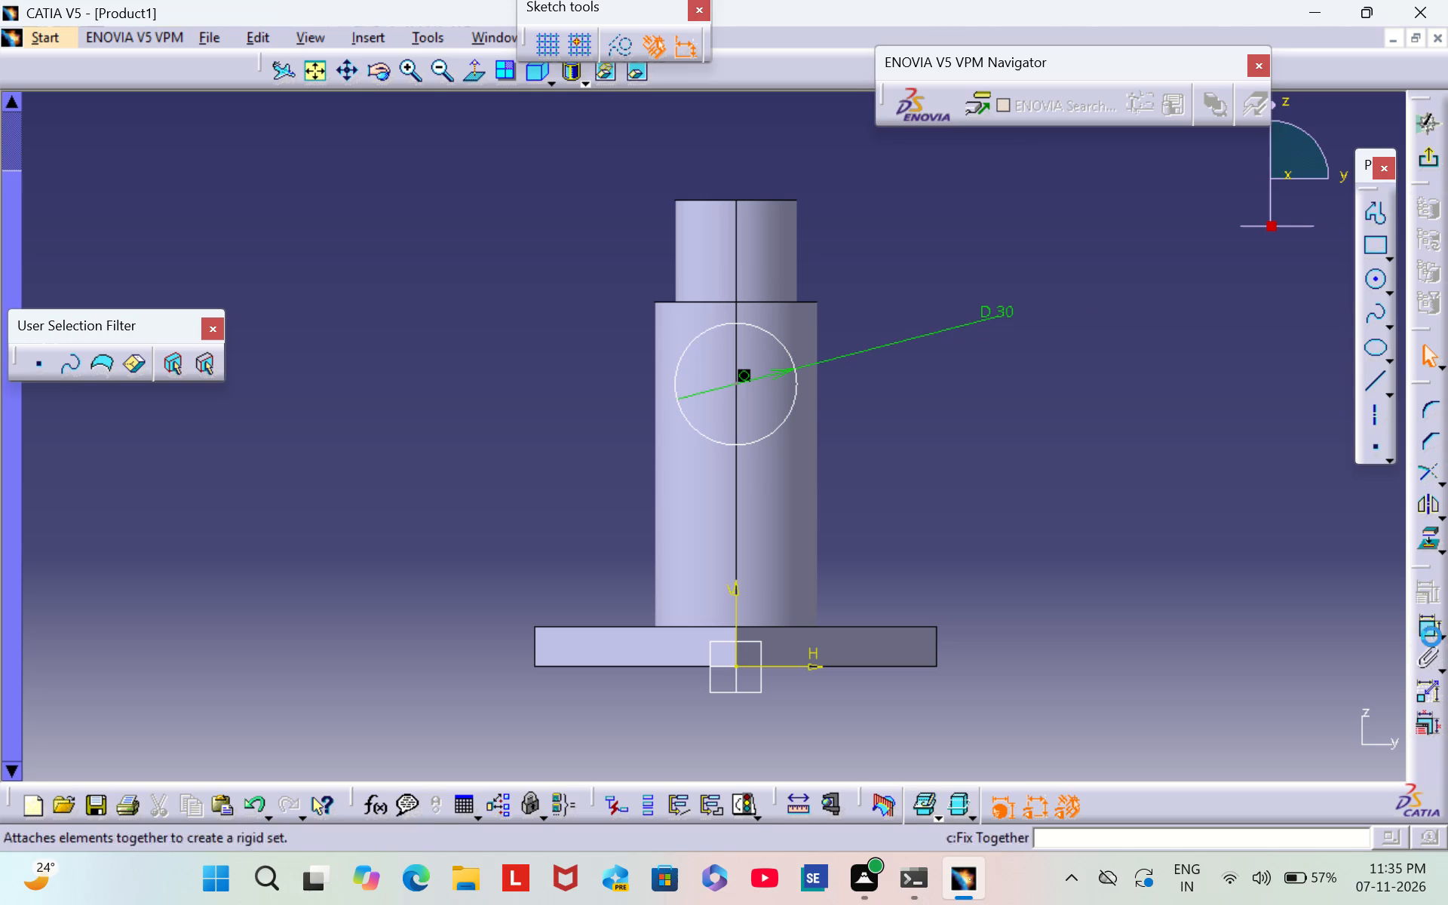
pyautogui.click(807, 667)
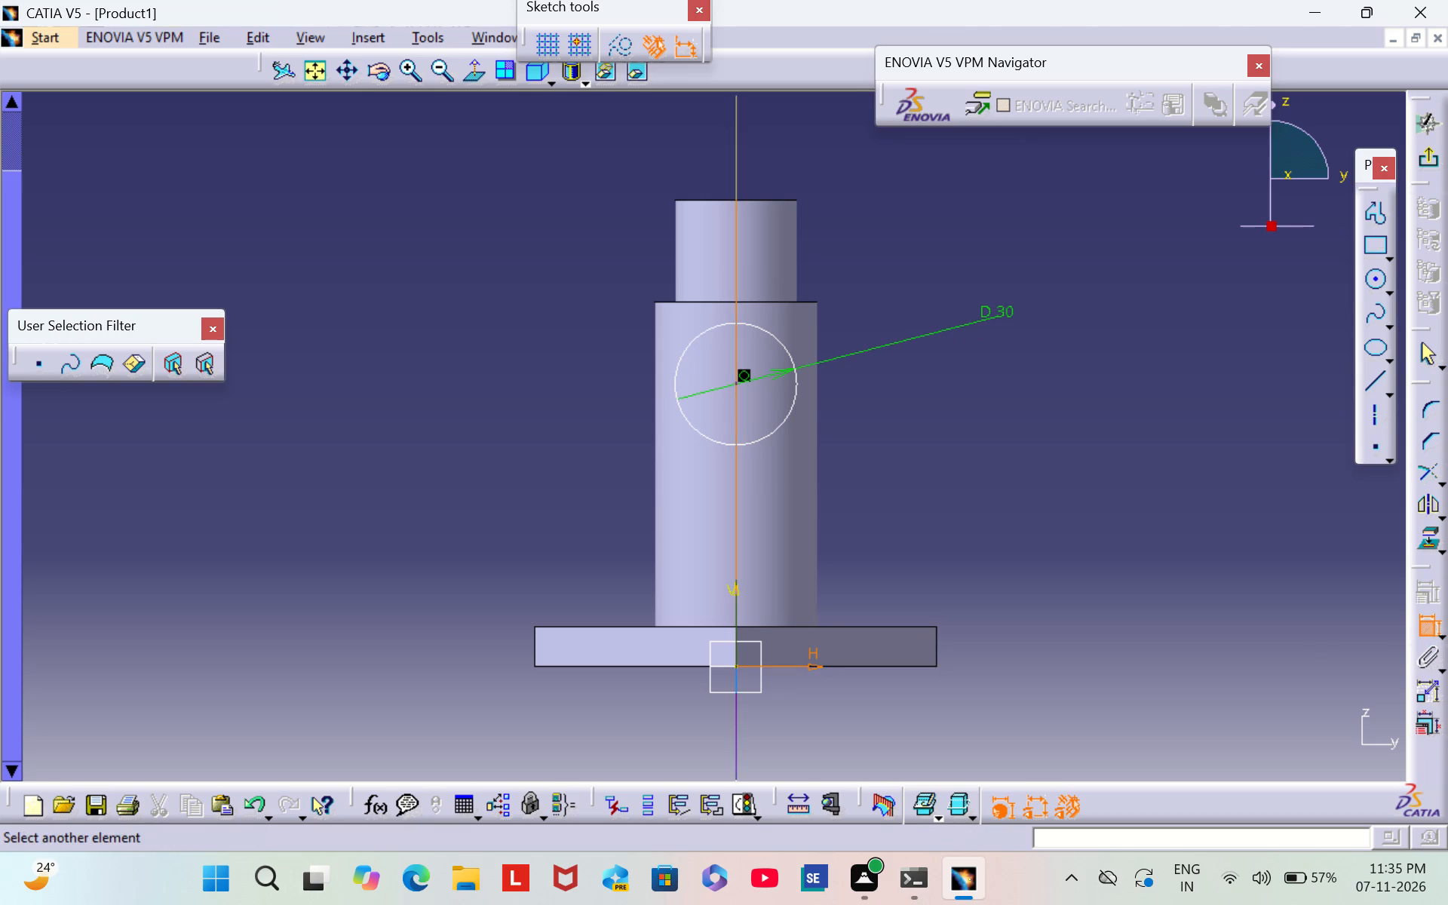
pyautogui.click(734, 386)
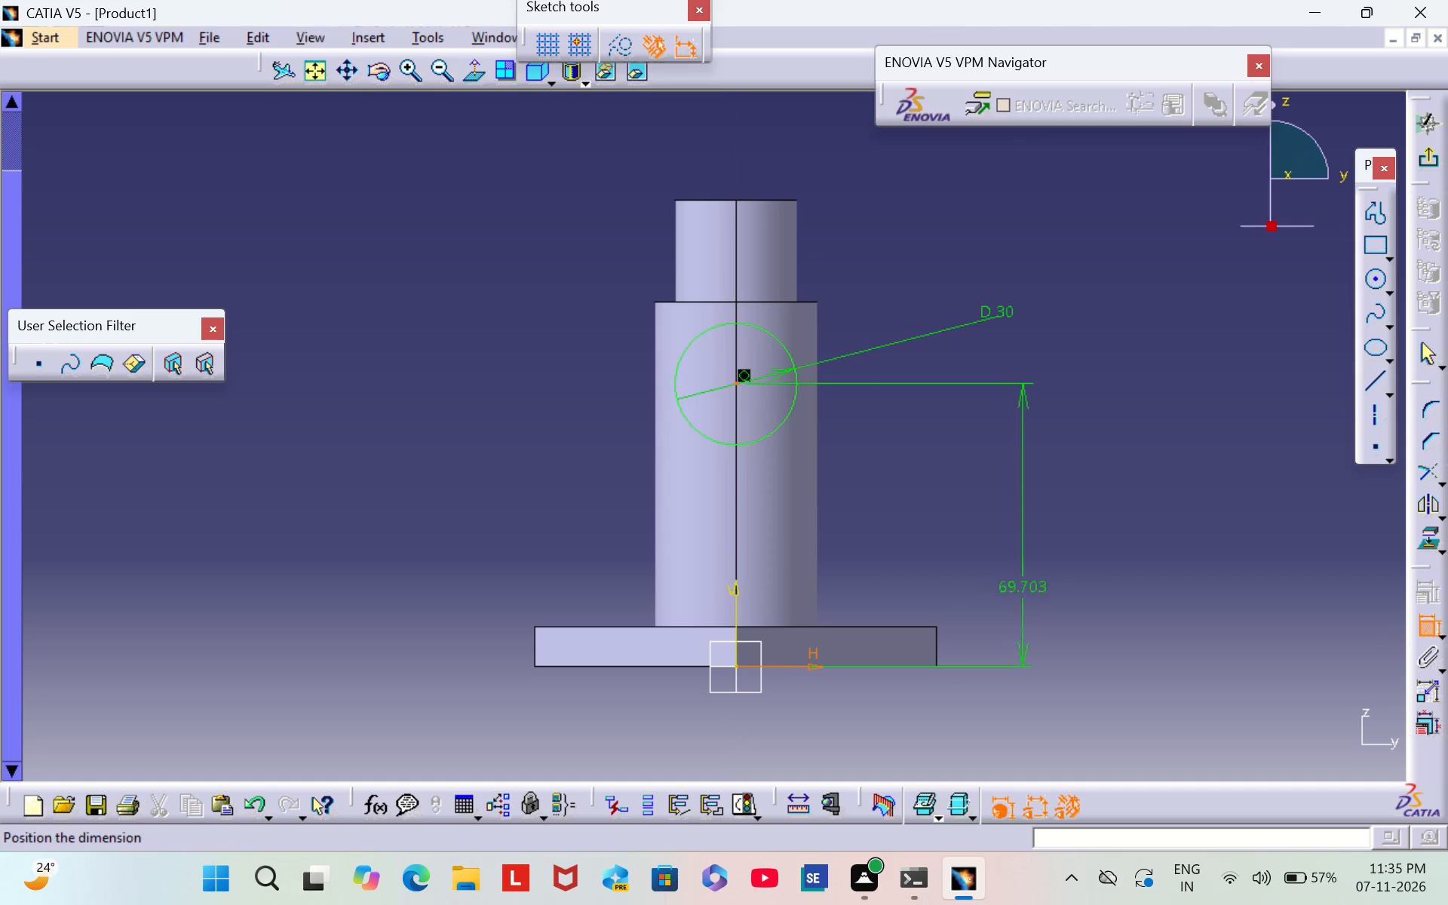
pyautogui.click(1065, 549)
pyautogui.doubleClick(1054, 545)
pyautogui.press('BackSpace')
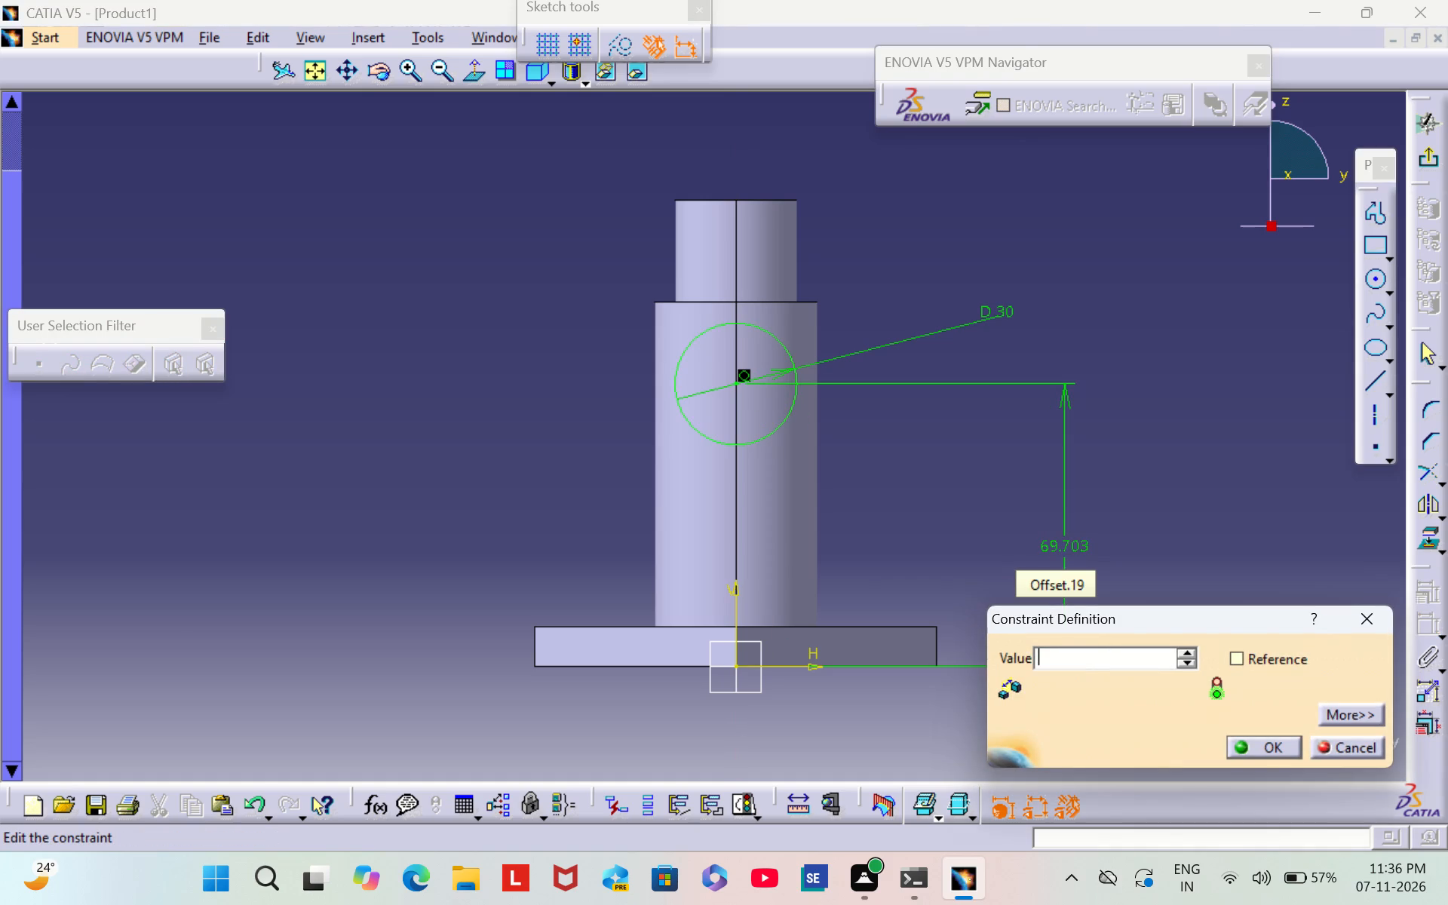
pyautogui.write('70')
pyautogui.press('Return')
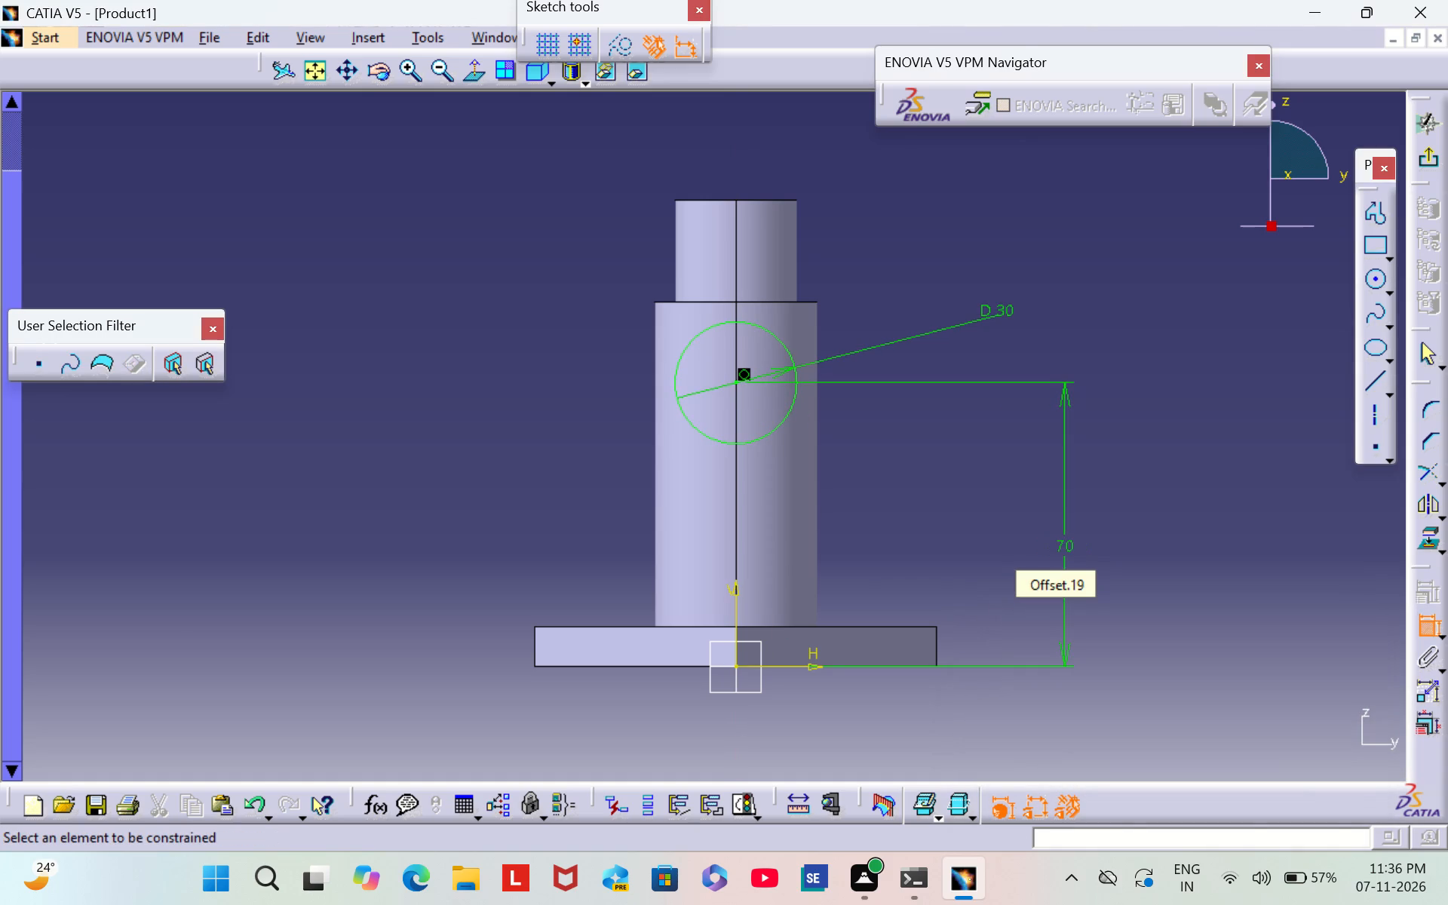
pyautogui.click(1210, 511)
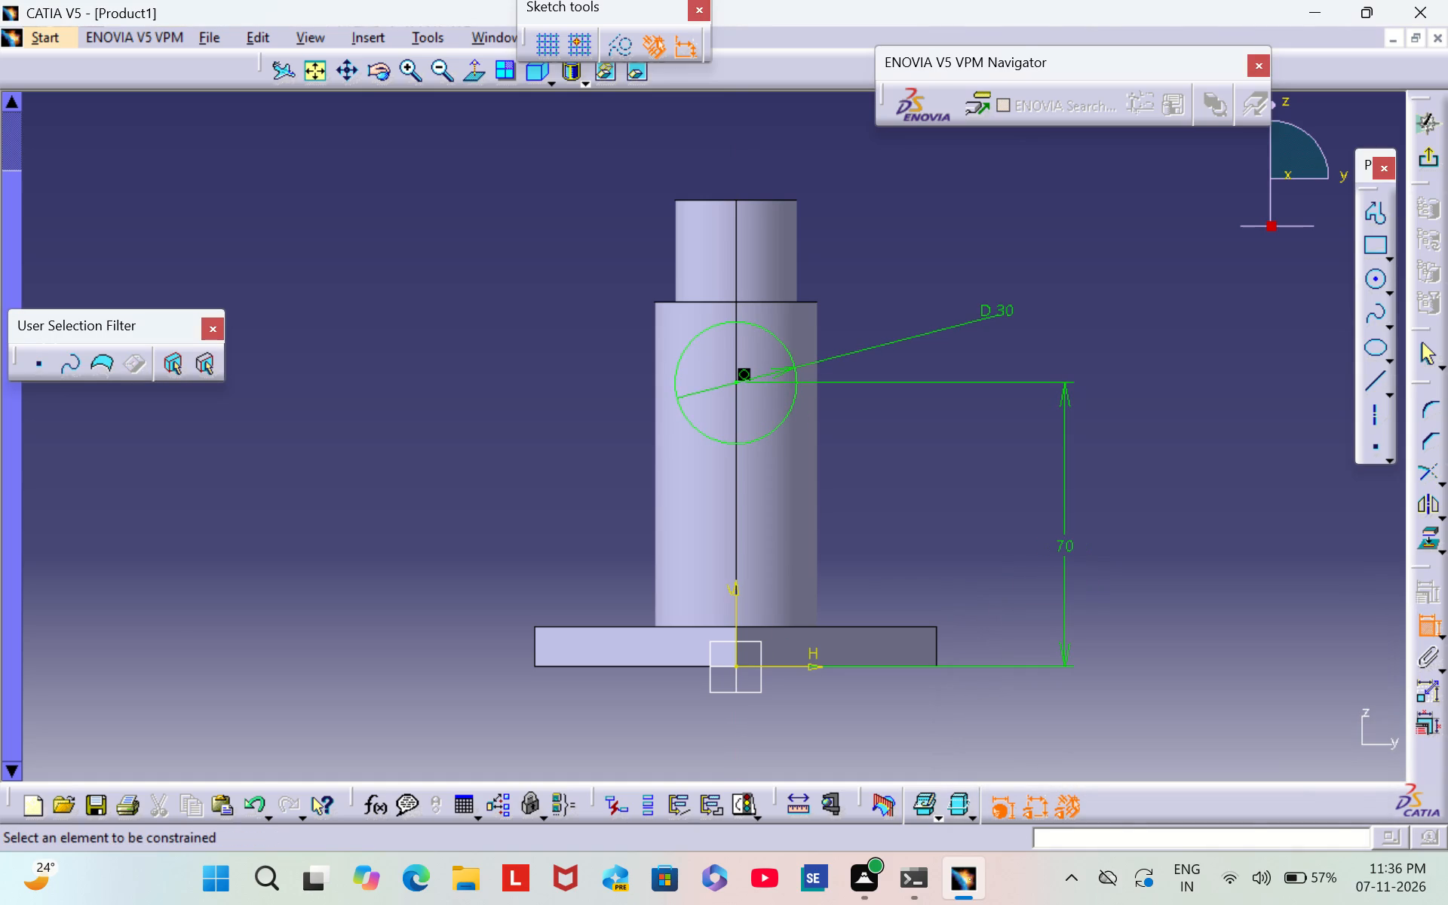
pyautogui.click(1430, 627)
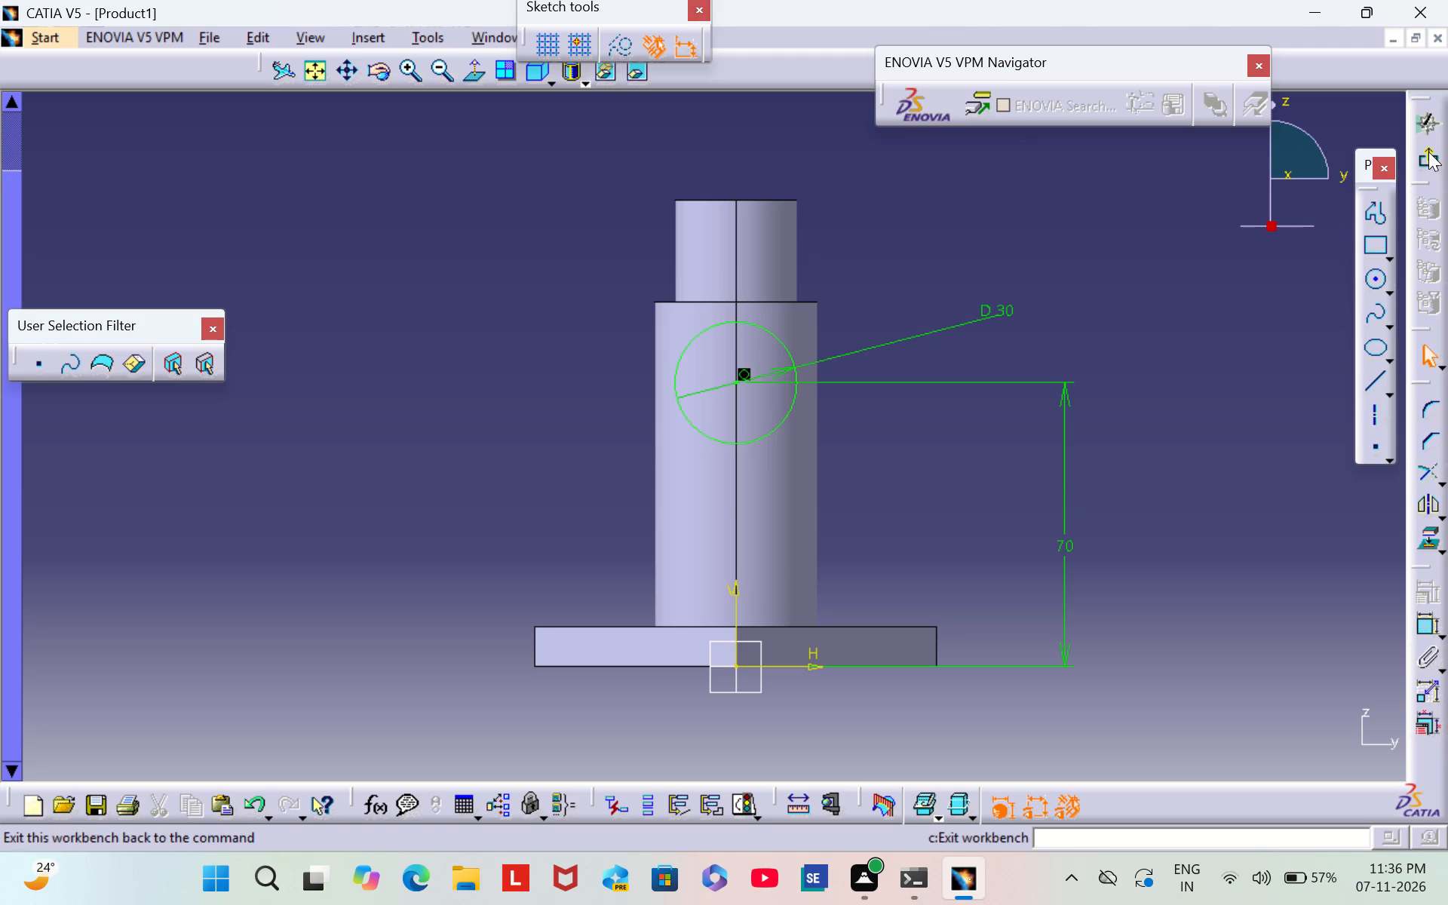
pyautogui.click(1428, 152)
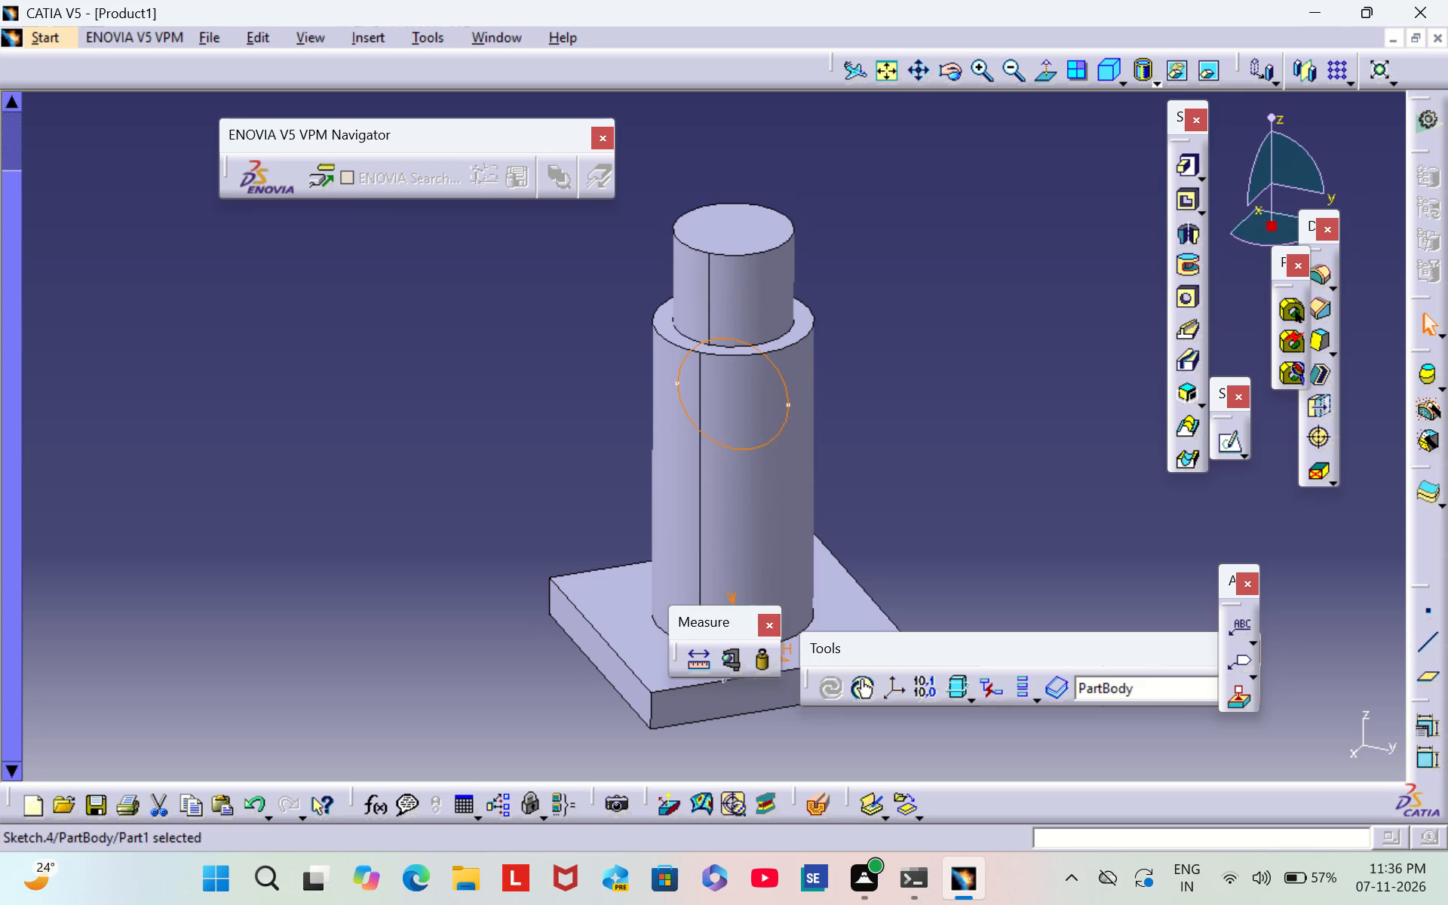
# Extrude the 30 mm circle with a 55 mm Pad in the reversed direction to form the side cylinder.
pyautogui.click(1188, 170)
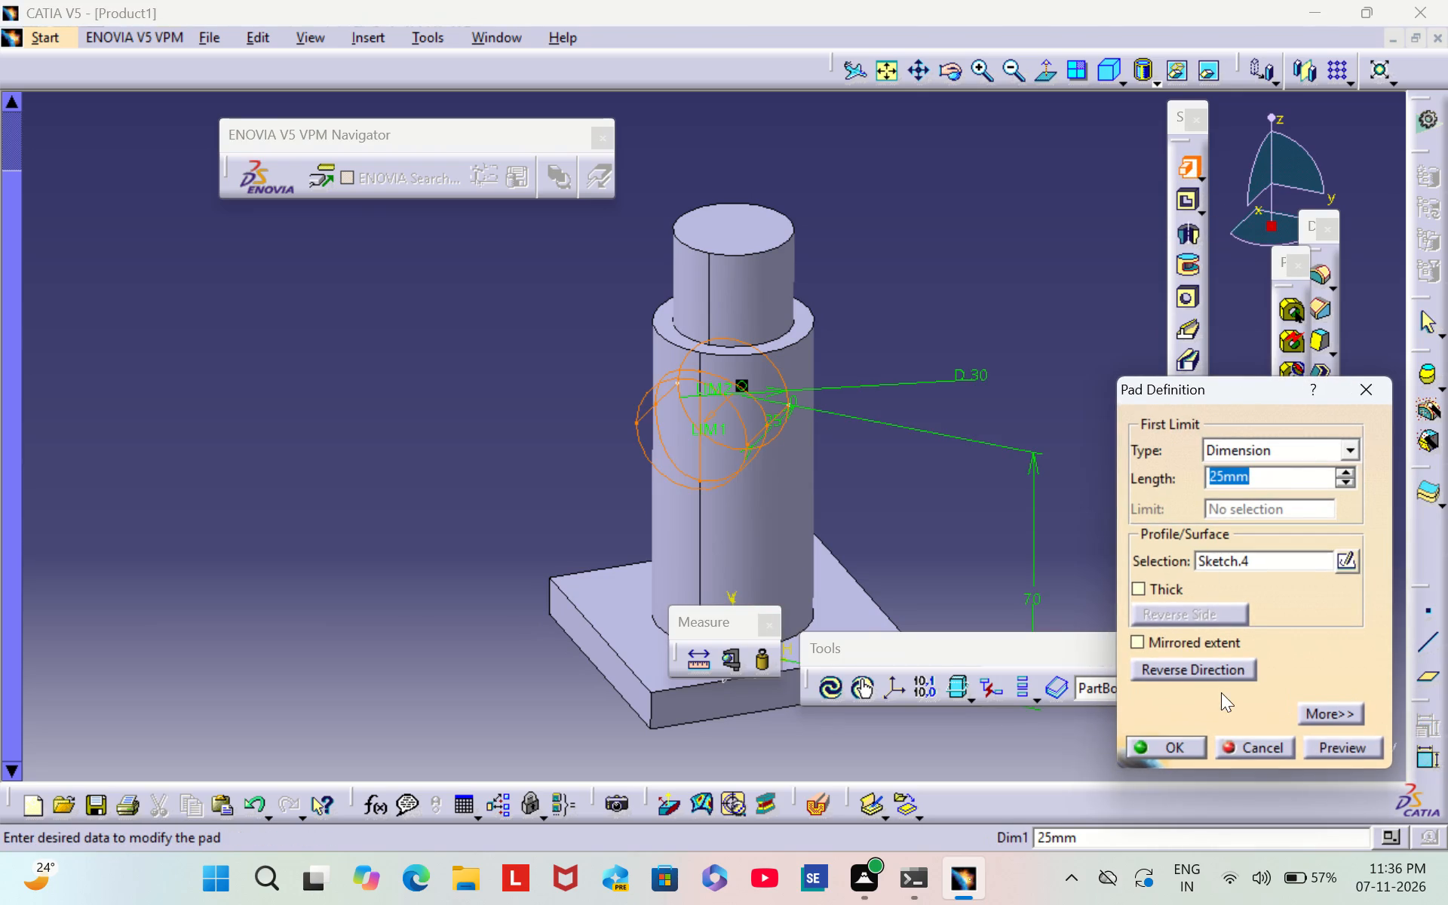
pyautogui.click(1206, 667)
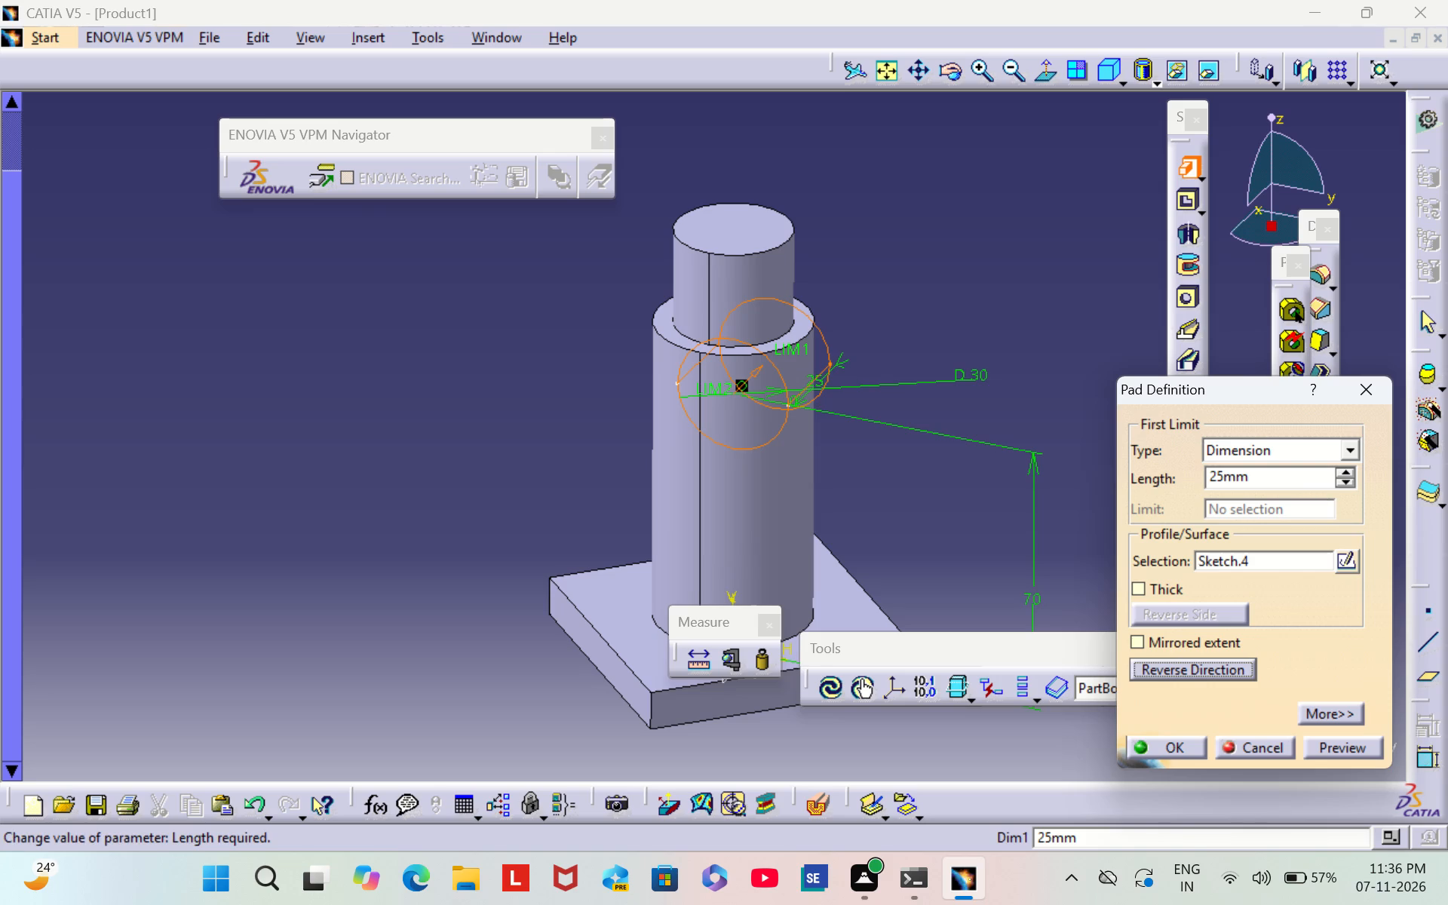
pyautogui.click(1254, 483)
pyautogui.press('BackSpace')
pyautogui.press('BackSpace')
pyautogui.press('BackSpace')
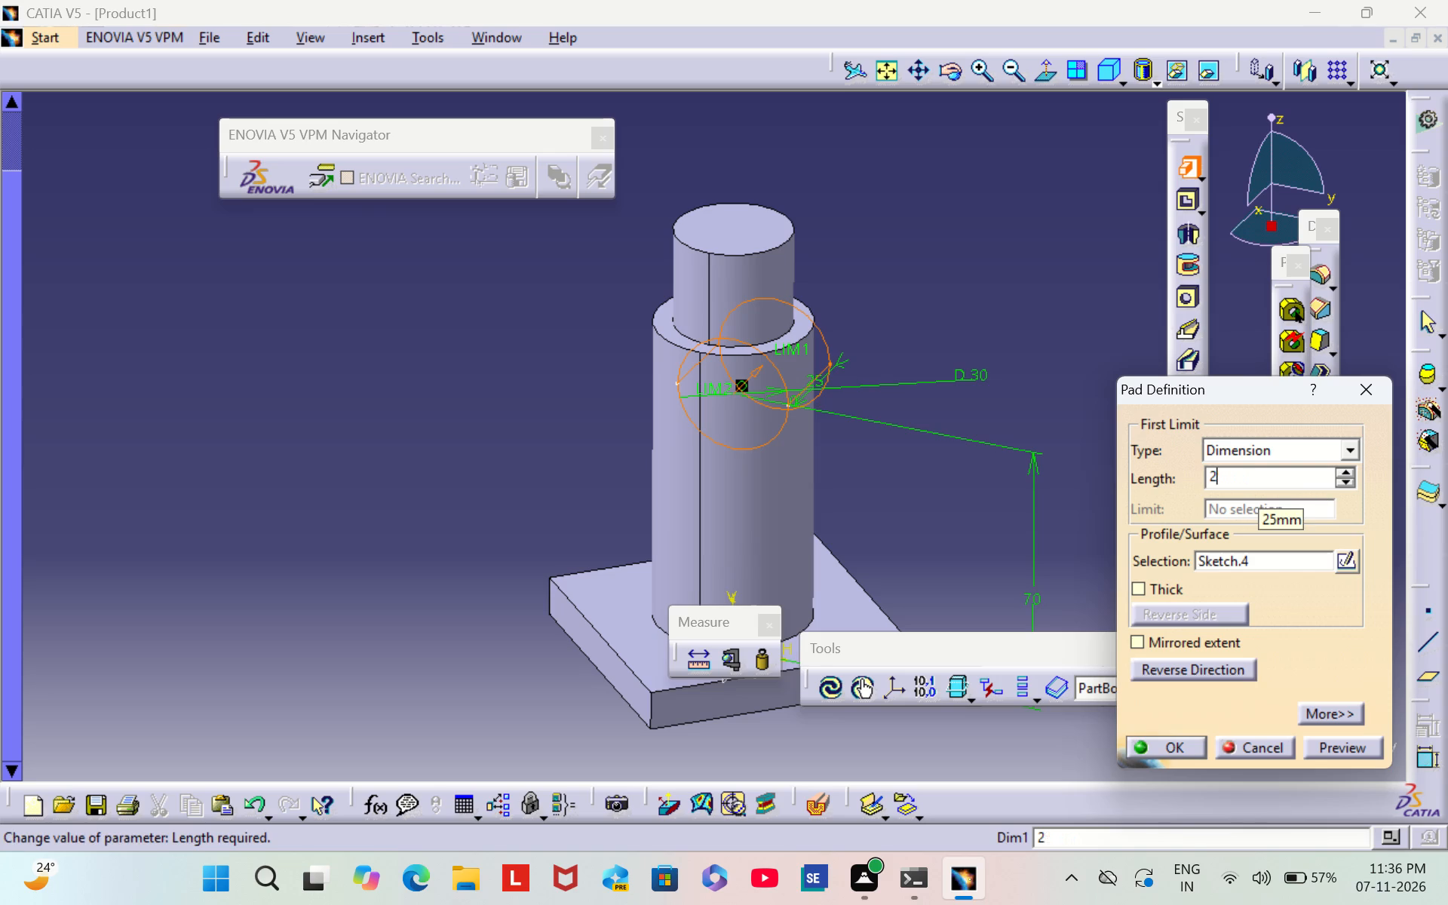
pyautogui.press('BackSpace')
pyautogui.write('55')
pyautogui.click(1170, 743)
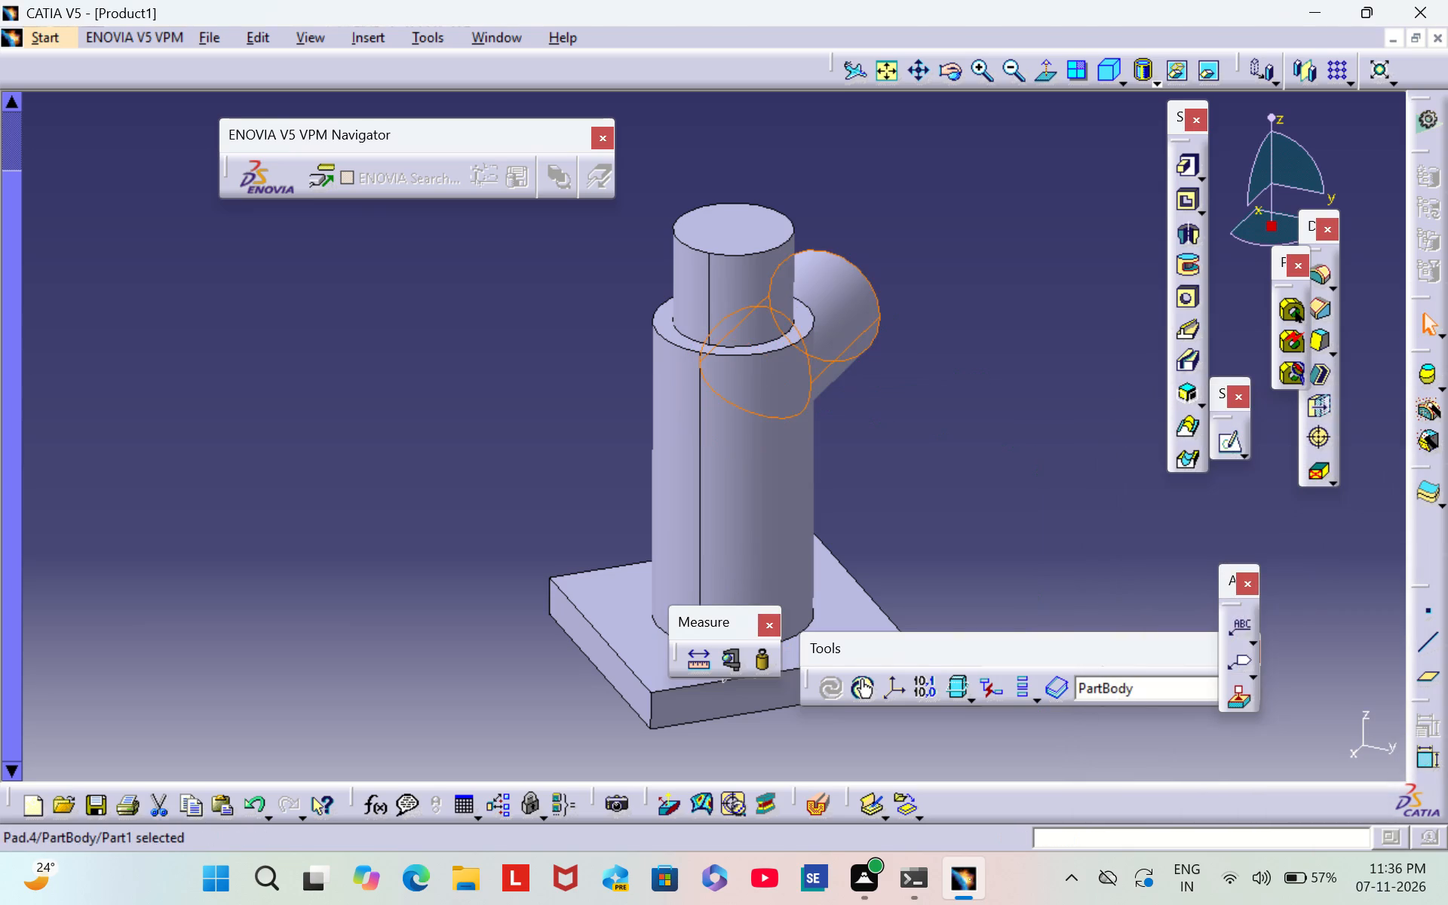
pyautogui.click(1103, 385)
# Start a sketch on the side cylinder's end face and draw a circle about 51 mm in diameter centred on that face.
pyautogui.moveTo(1097, 383); pyautogui.dragTo(796, 460, button='middle')
pyautogui.moveTo(1095, 382); pyautogui.dragTo(796, 460, button='right')
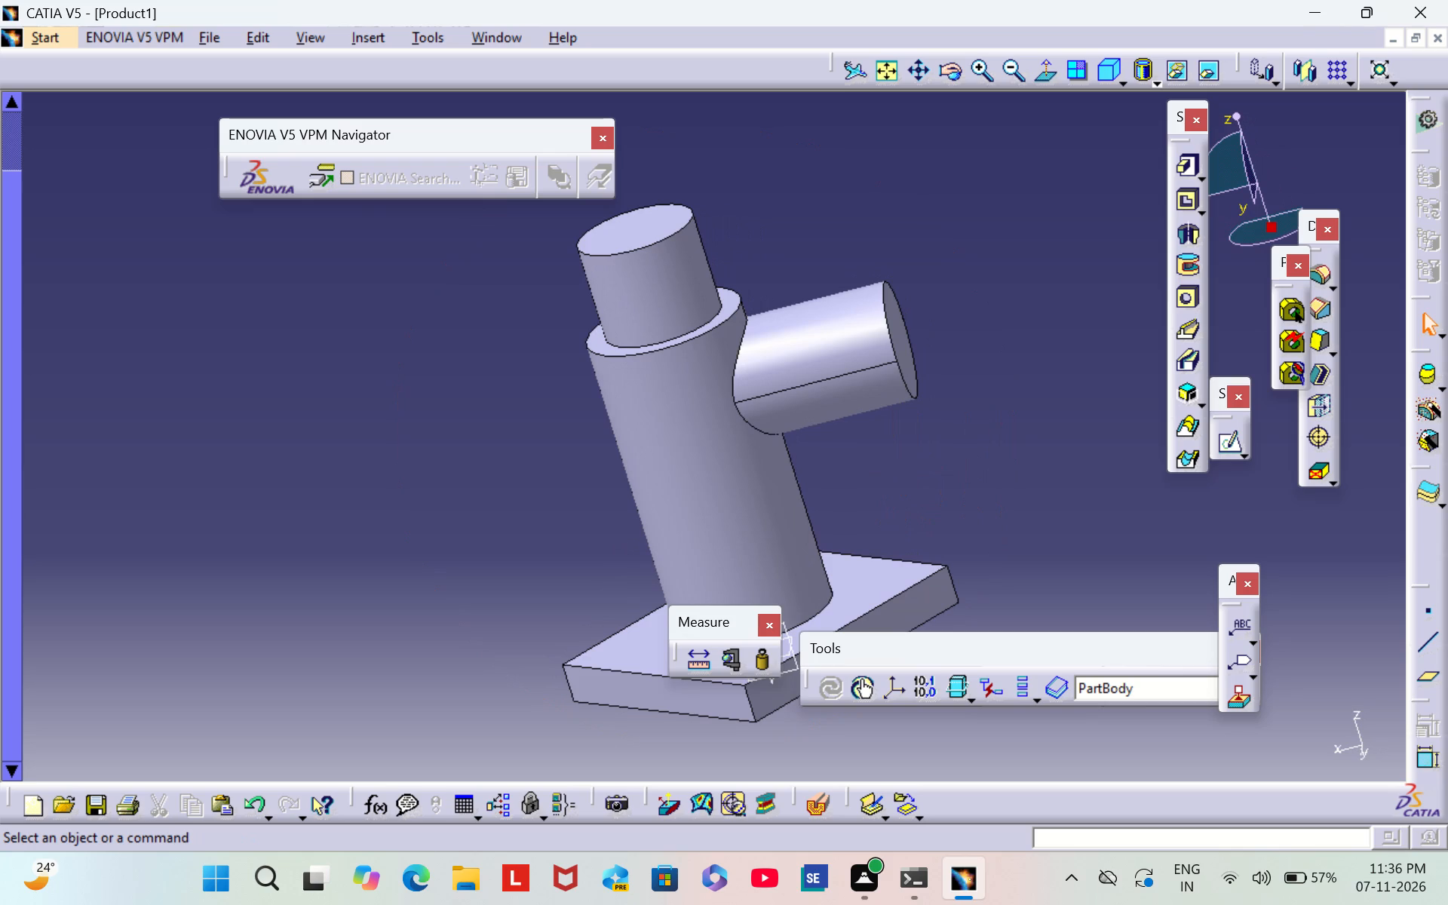
pyautogui.scroll(-1, 965, 328)
pyautogui.moveTo(965, 328); pyautogui.dragTo(732, 394, button='middle')
pyautogui.moveTo(966, 324); pyautogui.dragTo(732, 394, button='right')
pyautogui.click(731, 397)
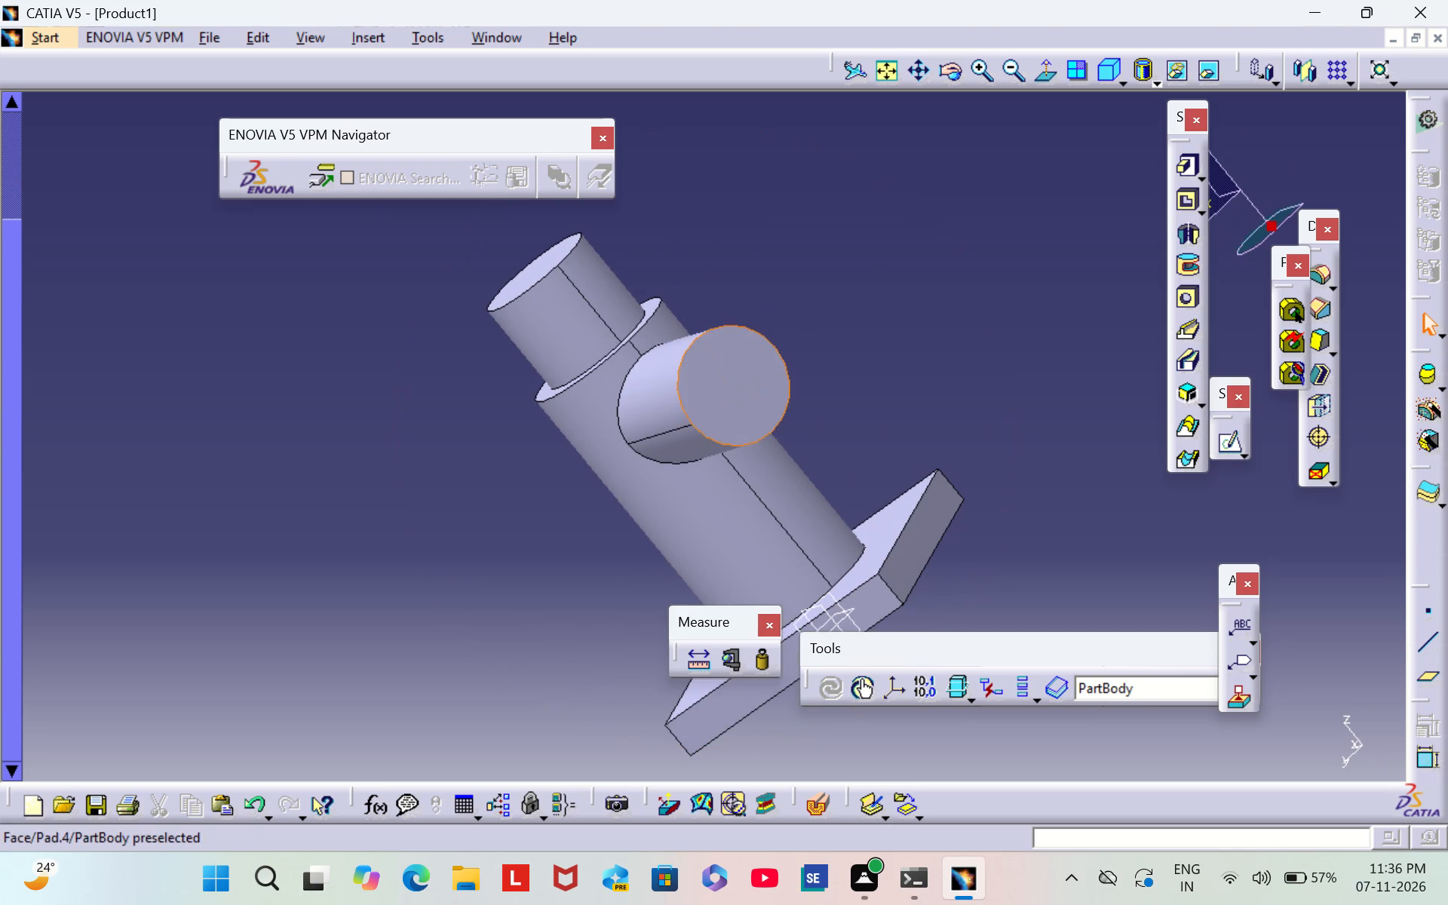
pyautogui.click(1230, 443)
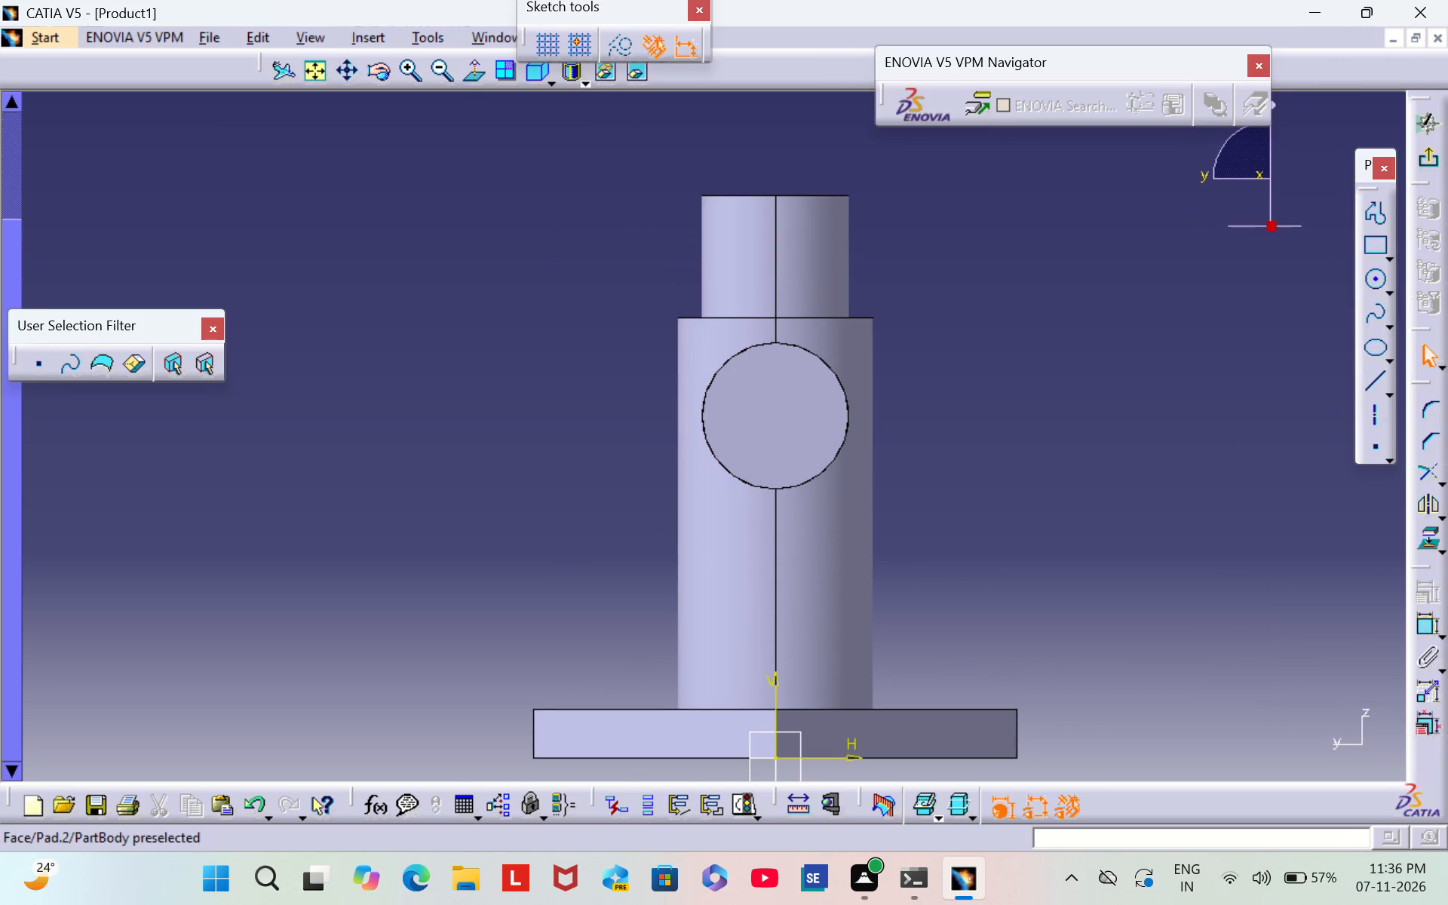
pyautogui.click(1372, 279)
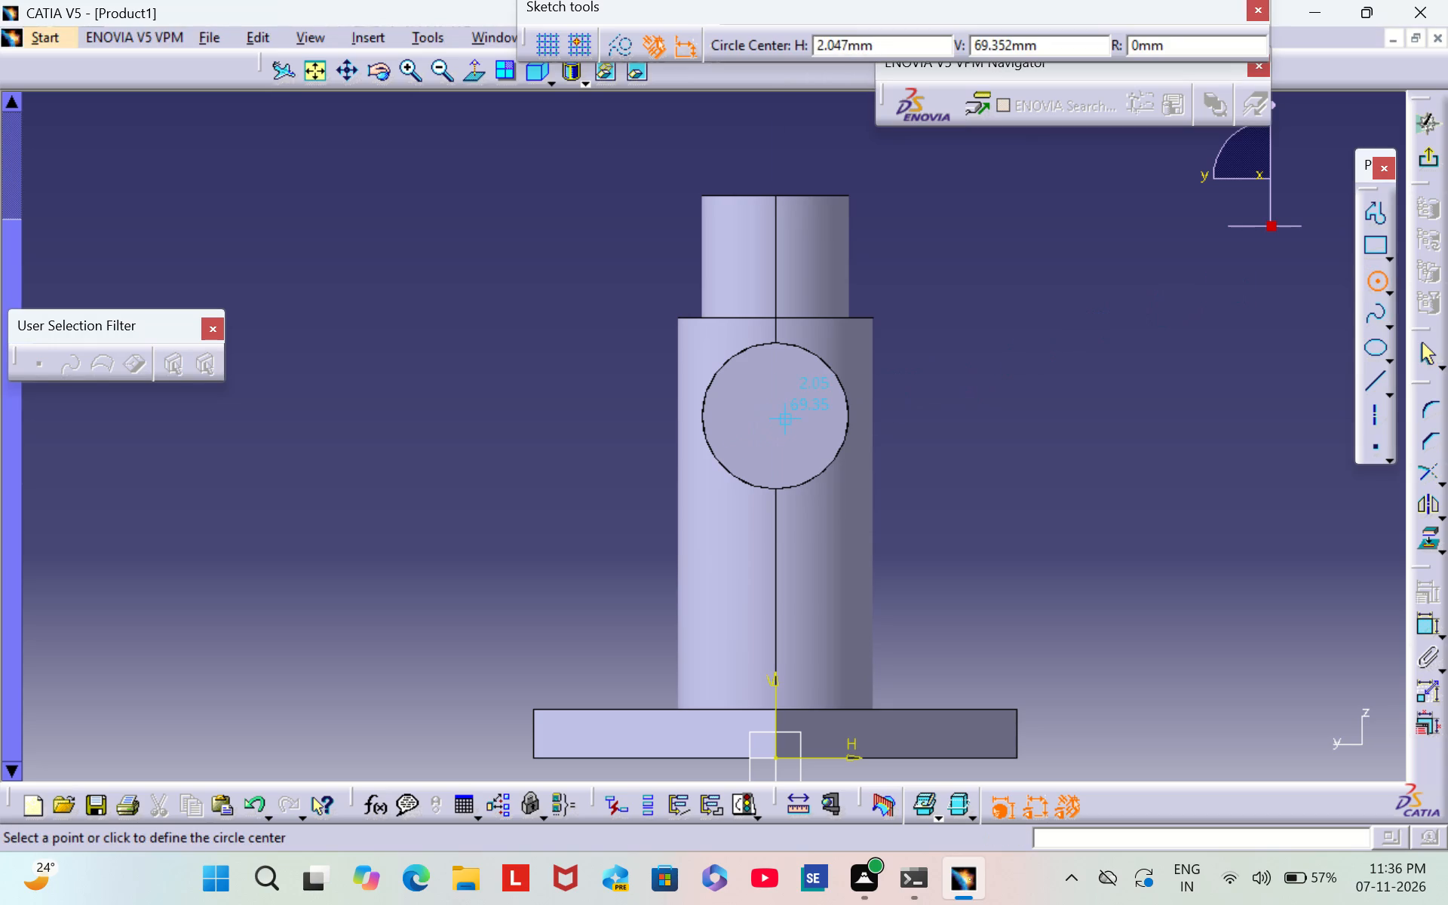
pyautogui.click(770, 415)
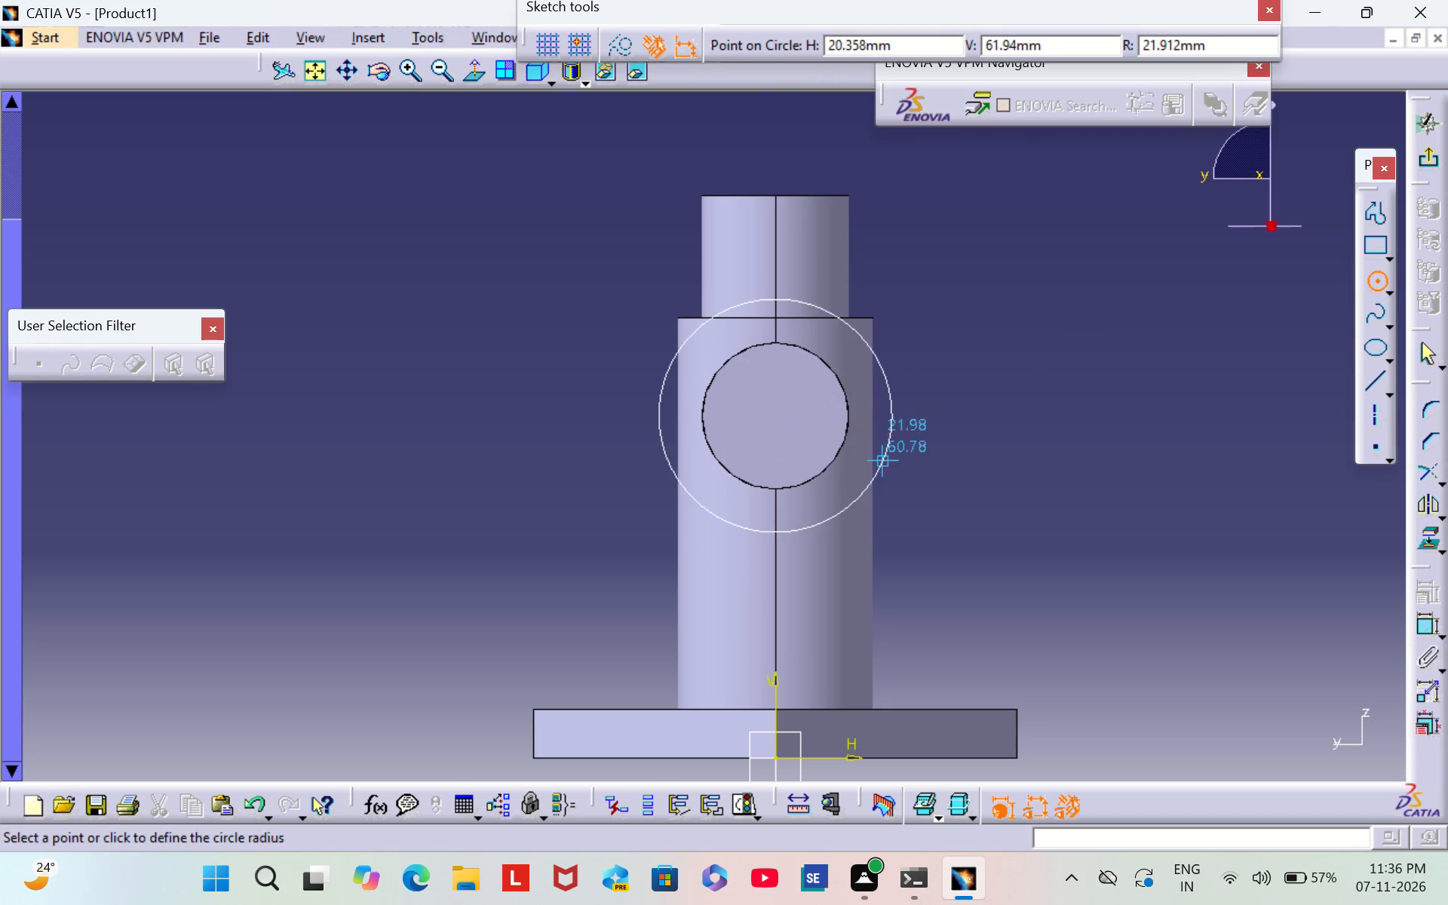
pyautogui.click(889, 462)
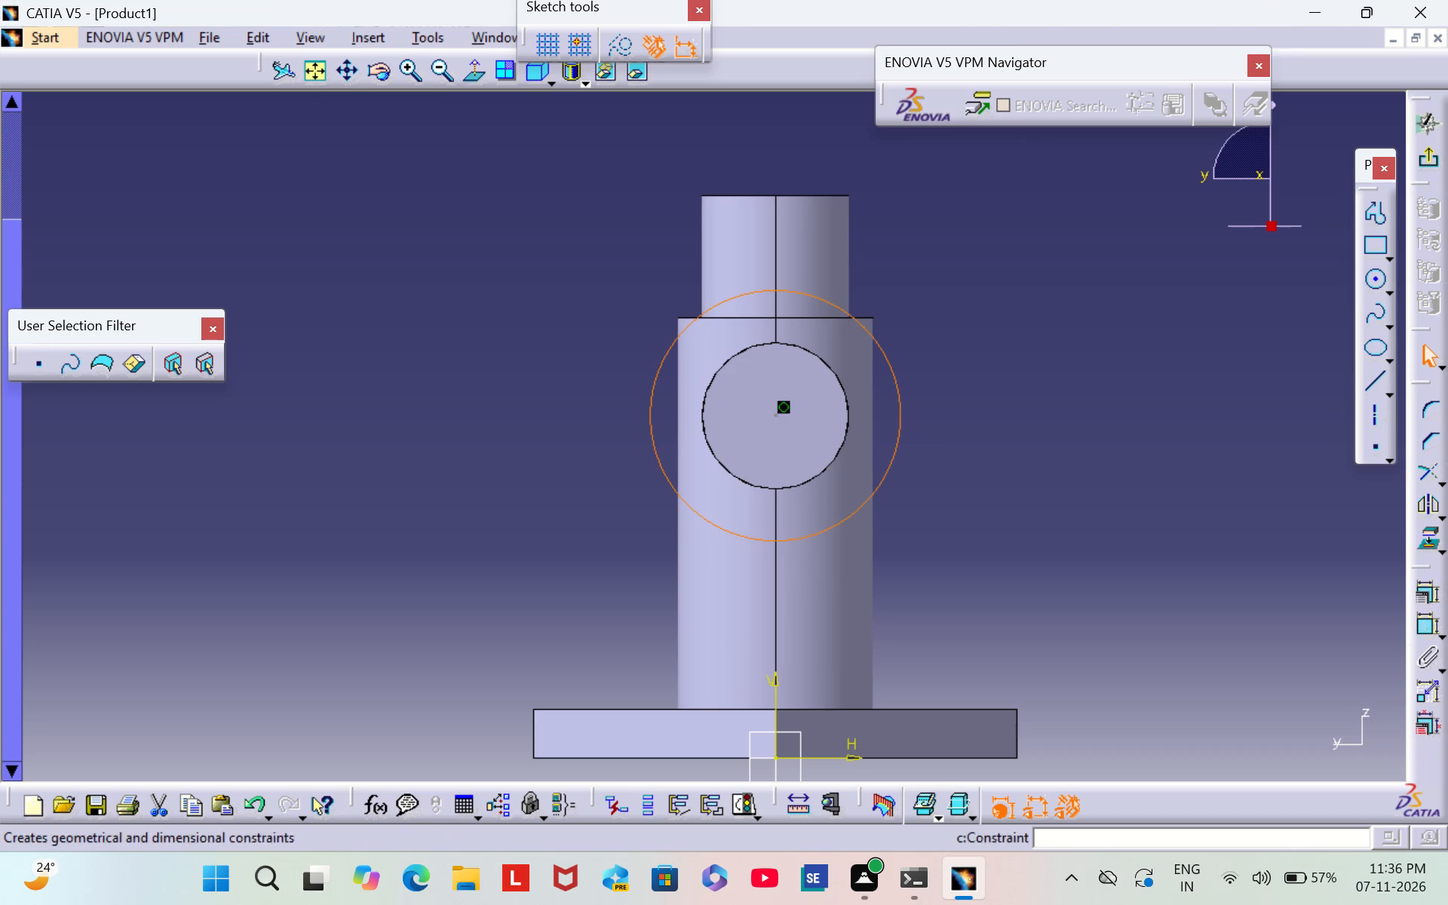
# Dimension the new flange circle's diameter and set it to 80 mm.
pyautogui.click(1429, 614)
pyautogui.click(1048, 358)
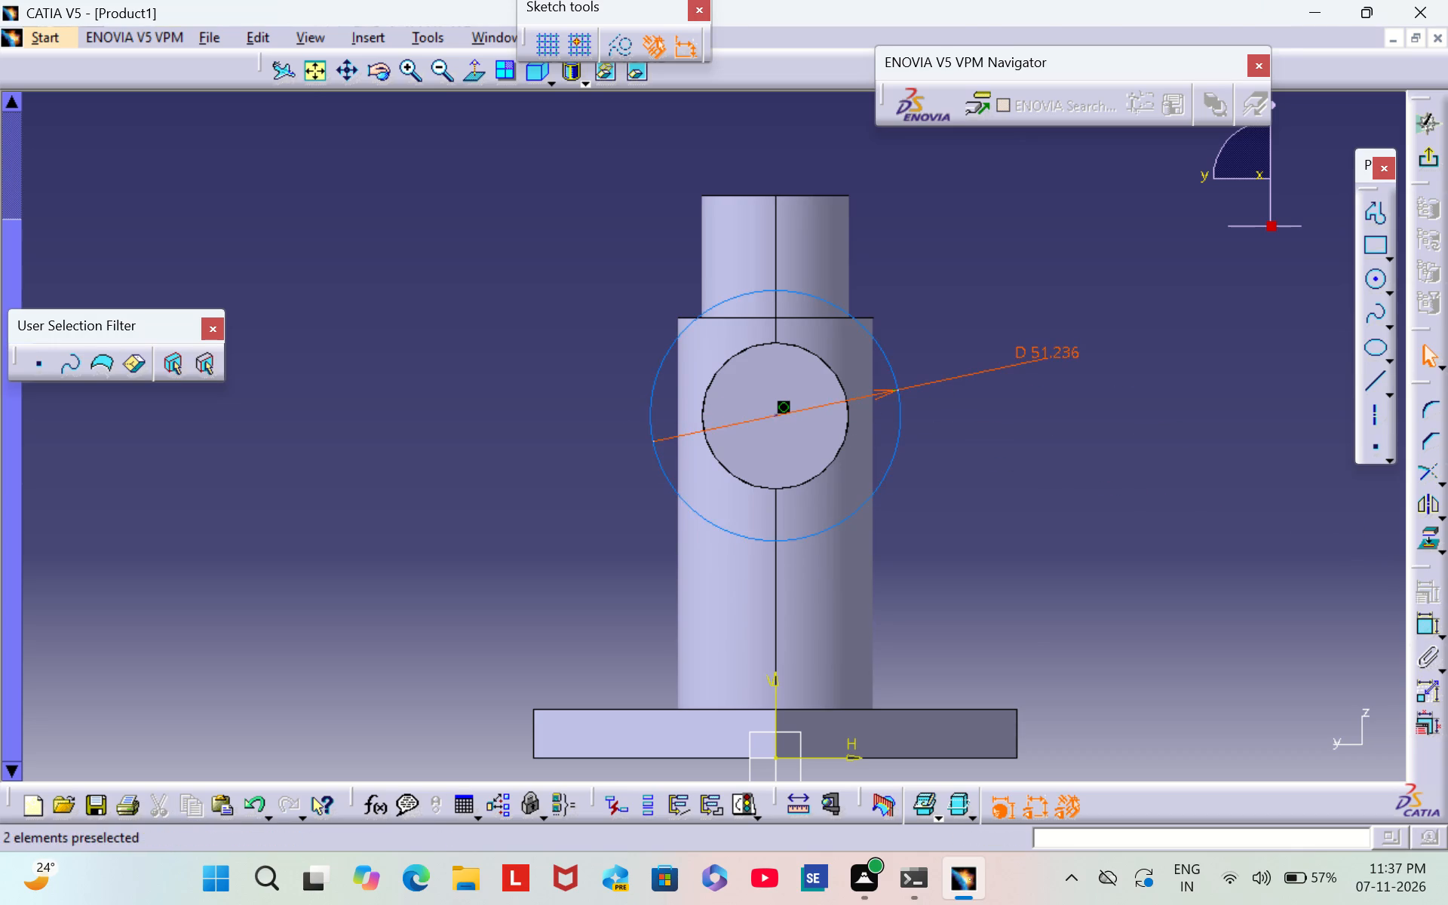
pyautogui.doubleClick(1059, 356)
pyautogui.press('BackSpace')
pyautogui.write('80')
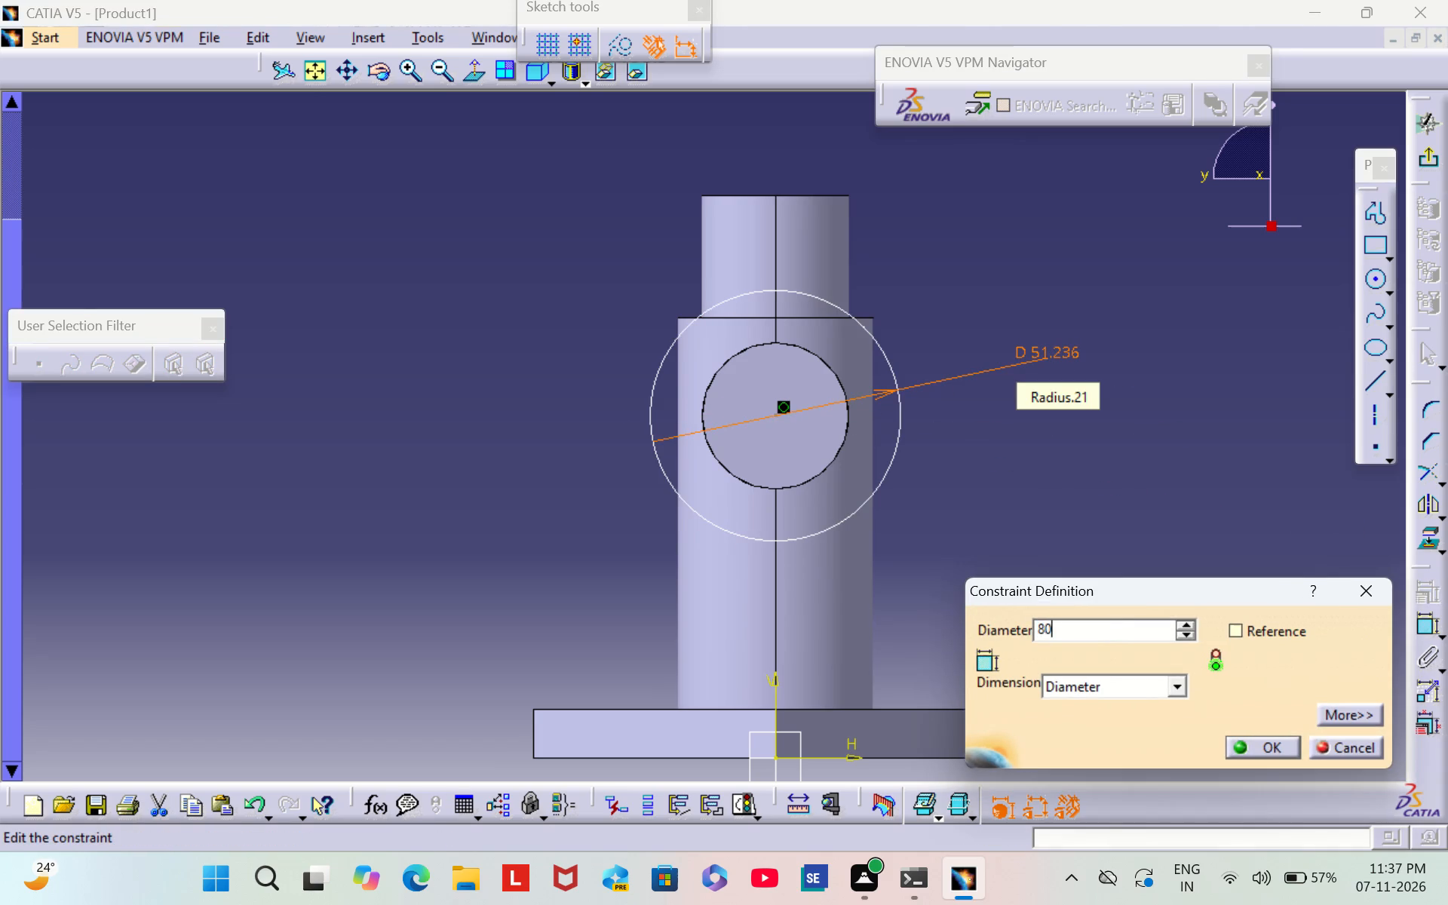
pyautogui.press('Return')
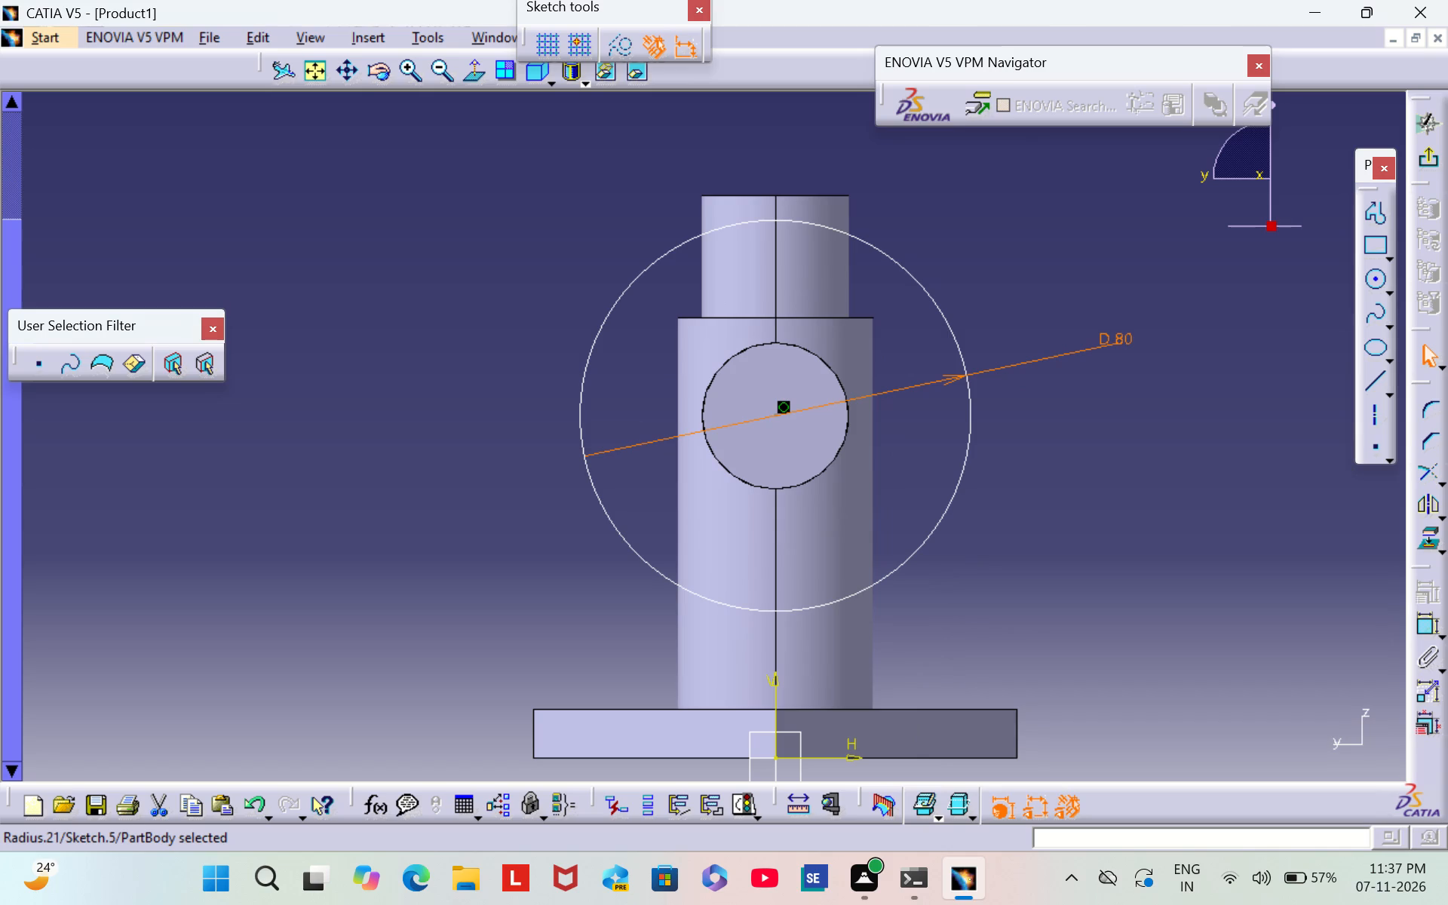
# Constrain the 80 mm circle concentric with the side cylinder's circular edge and exit the sketch.
pyautogui.doubleClick(1422, 627)
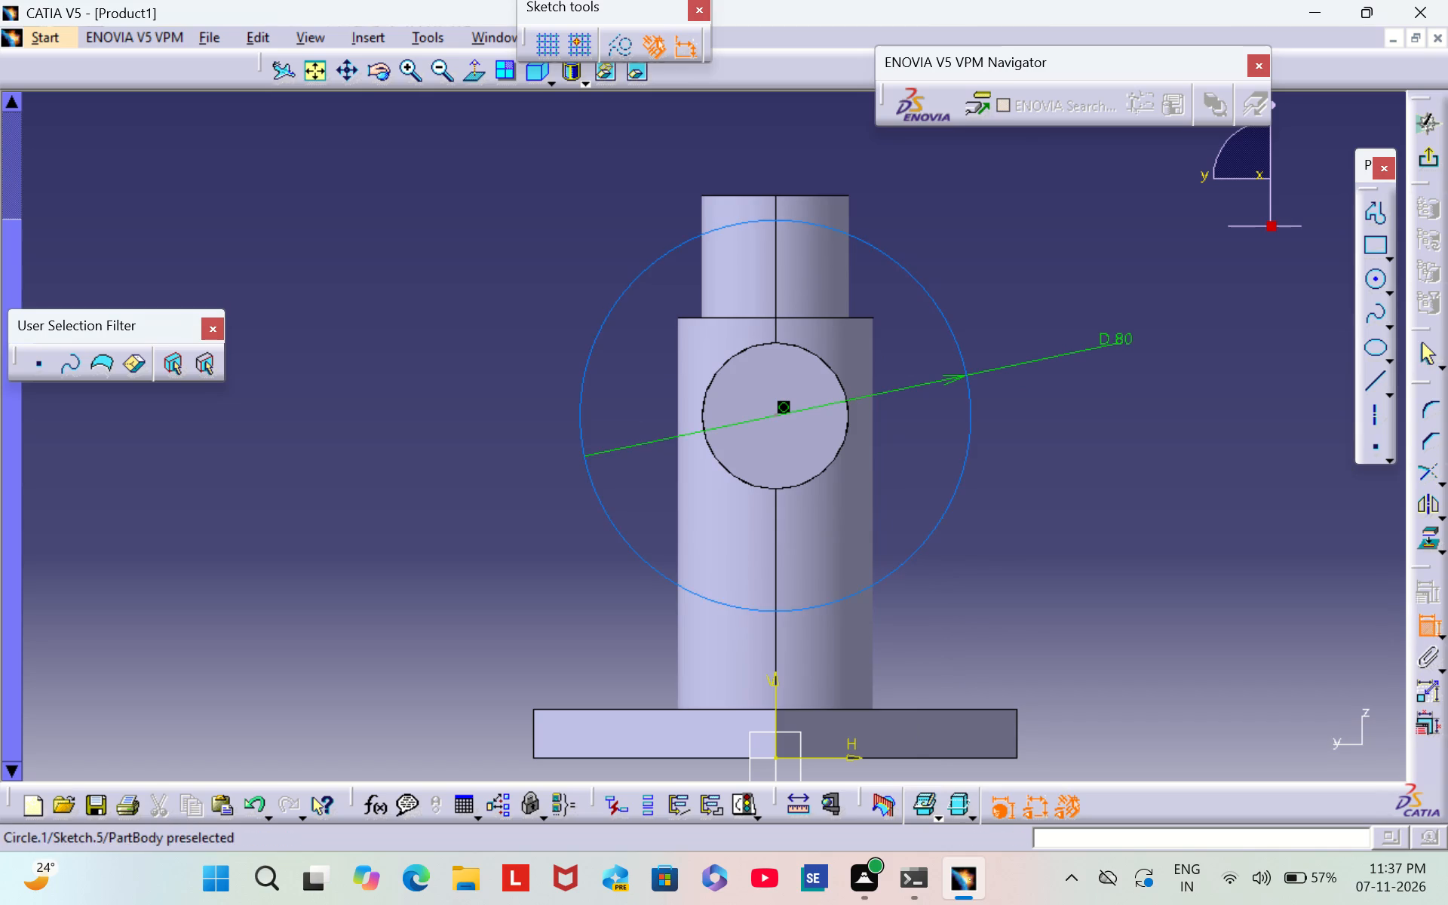
pyautogui.click(943, 517)
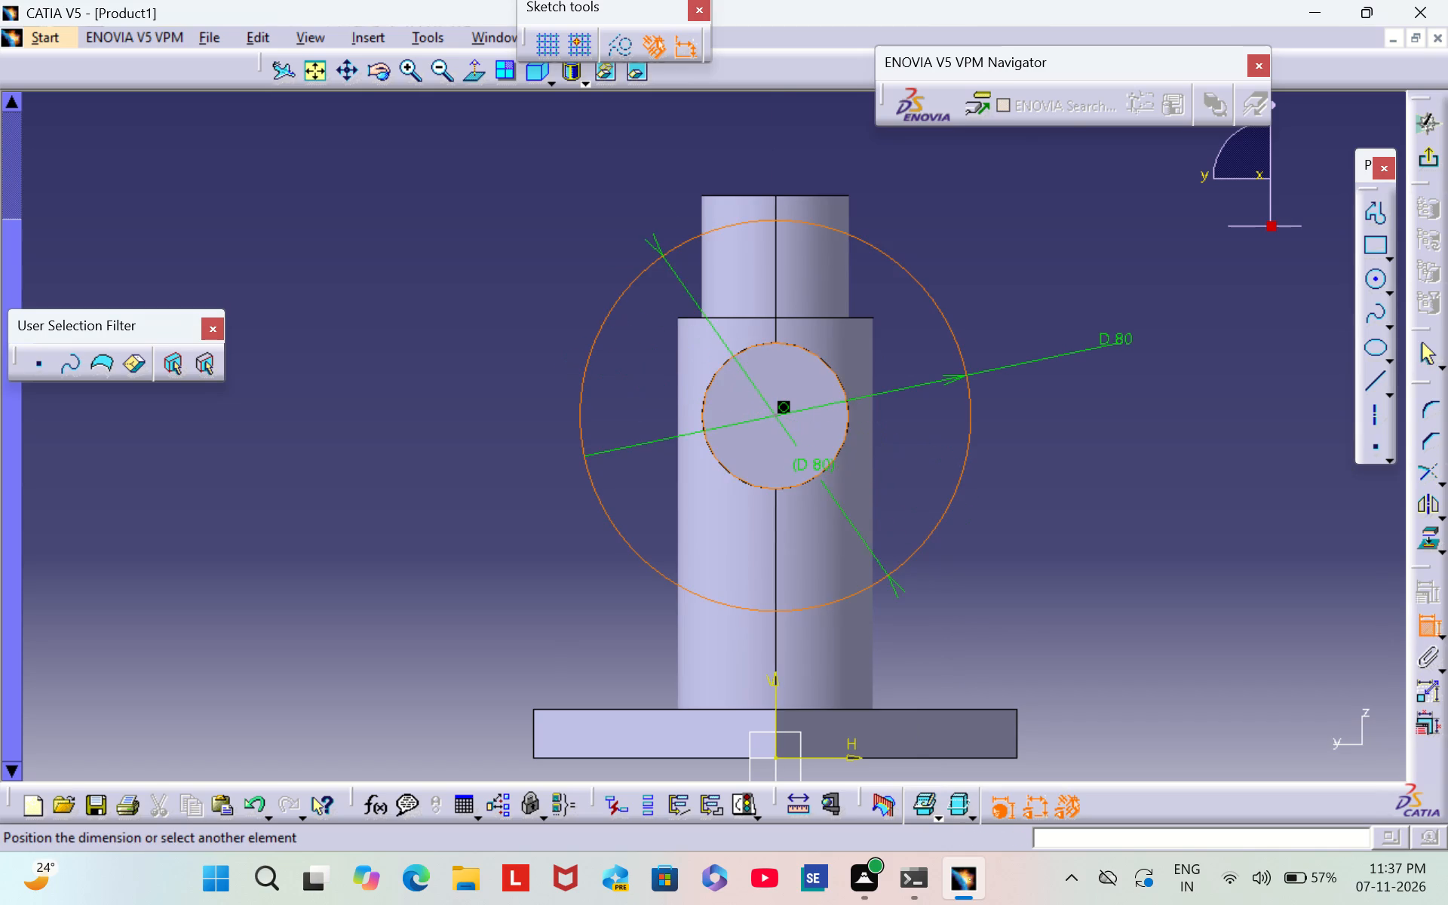
pyautogui.click(809, 478)
pyautogui.rightClick(811, 478)
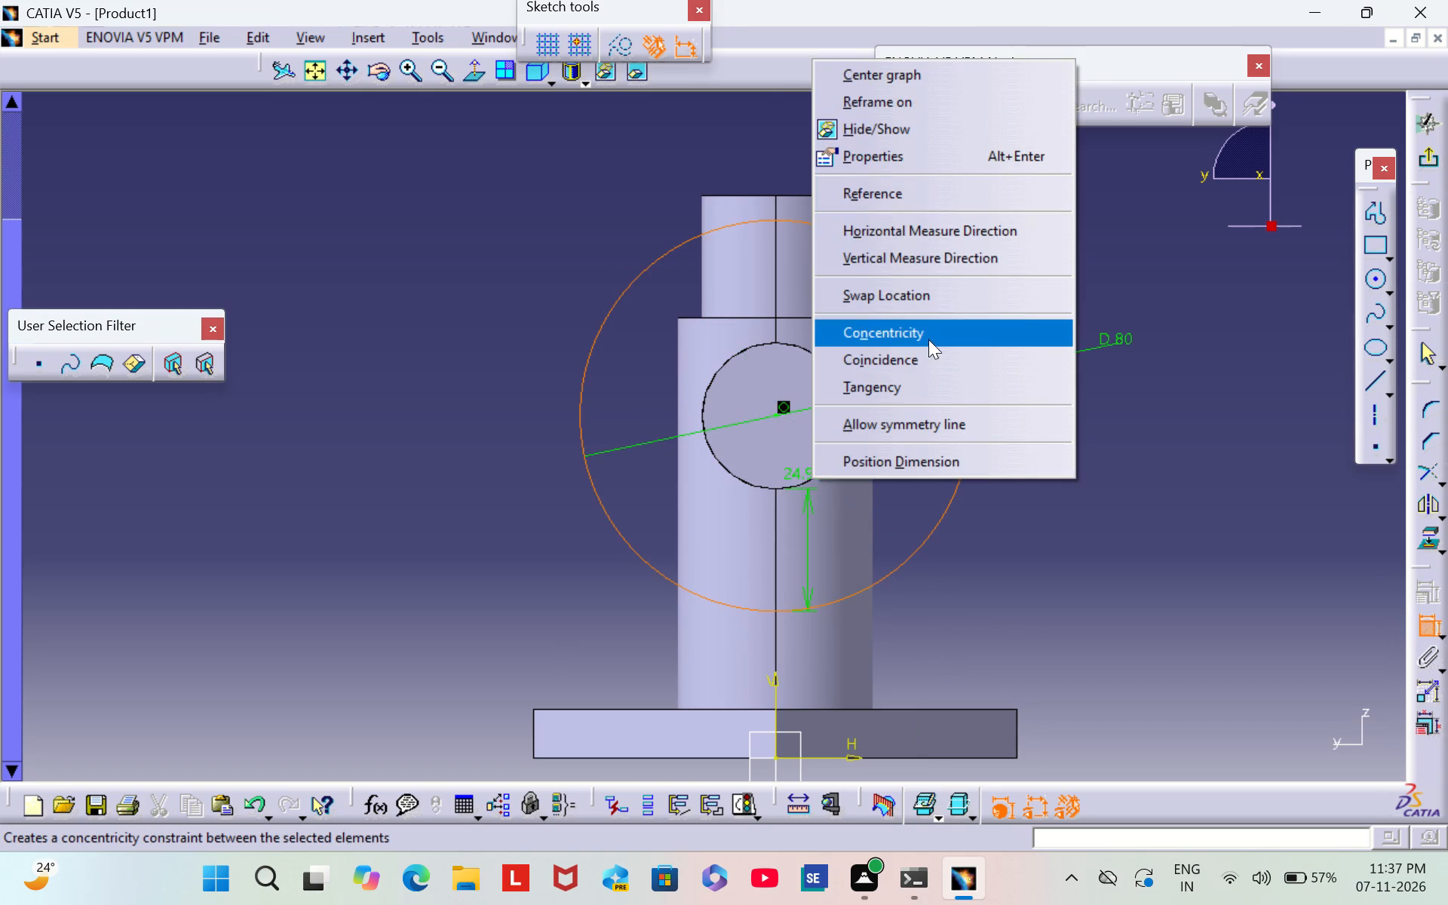
pyautogui.click(928, 338)
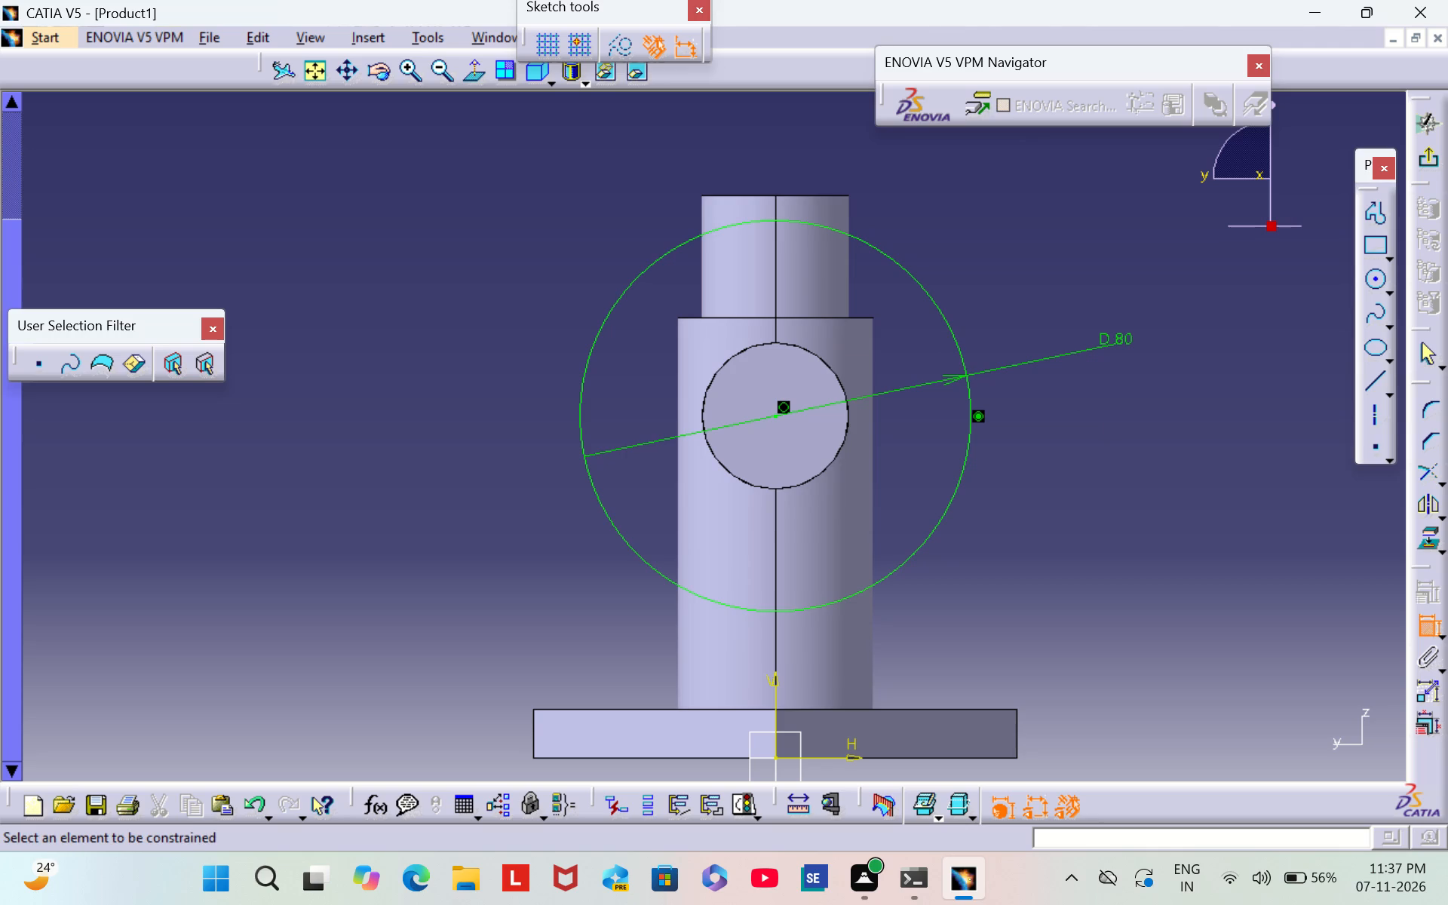
pyautogui.click(1428, 165)
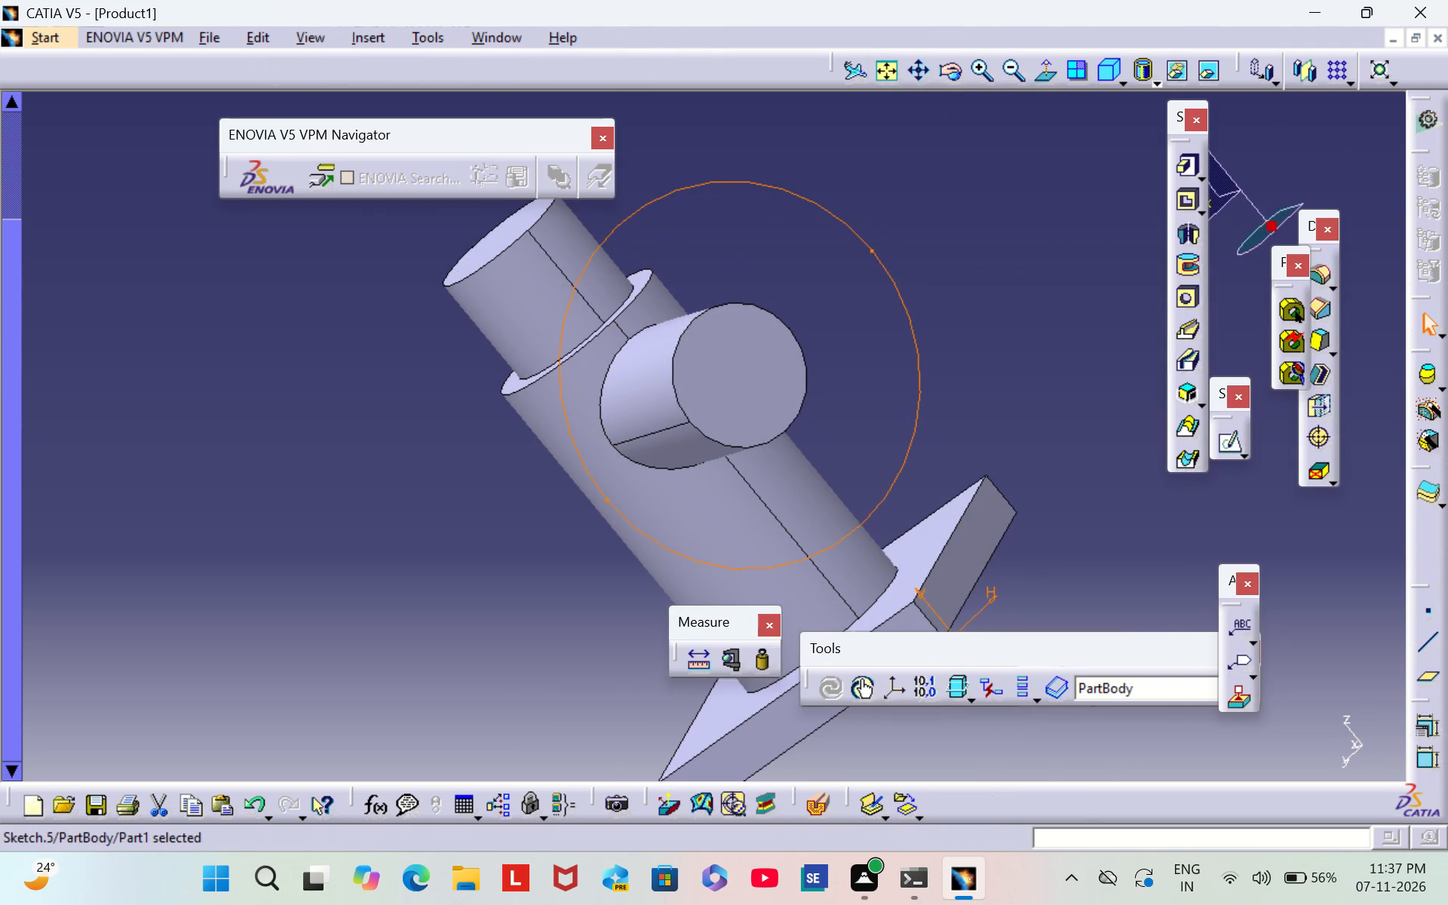
# Extrude the 80 mm flange circle with a 10 mm Pad in the reversed direction, back along the side cylinder.
pyautogui.scroll(-2, 524, 520)
pyautogui.moveTo(523, 518); pyautogui.dragTo(744, 461, button='middle')
pyautogui.moveTo(523, 517); pyautogui.dragTo(744, 461, button='right')
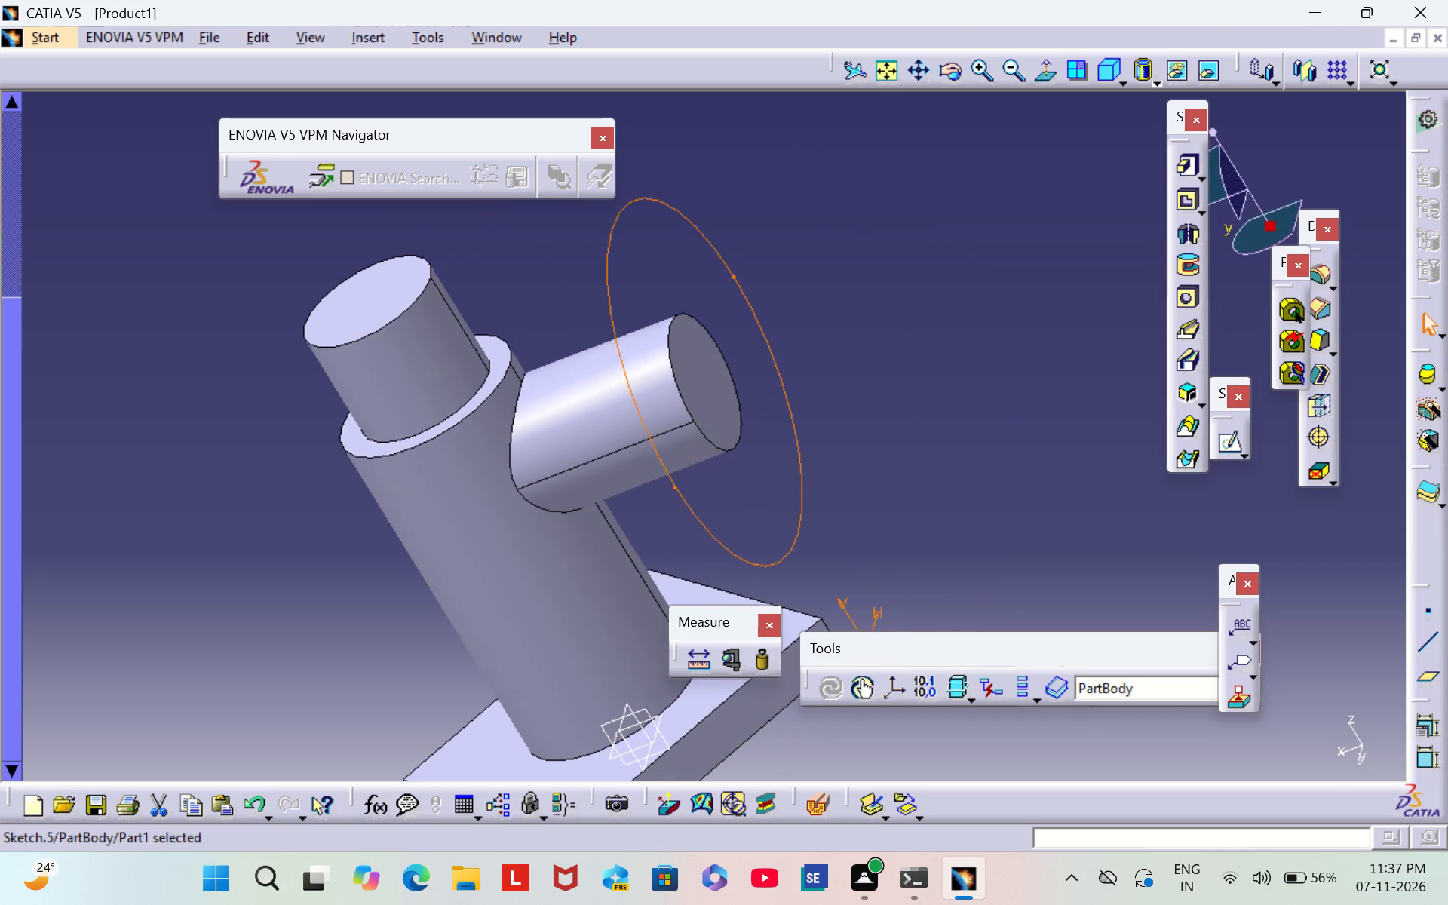
pyautogui.moveTo(859, 456); pyautogui.dragTo(1011, 404, button='middle')
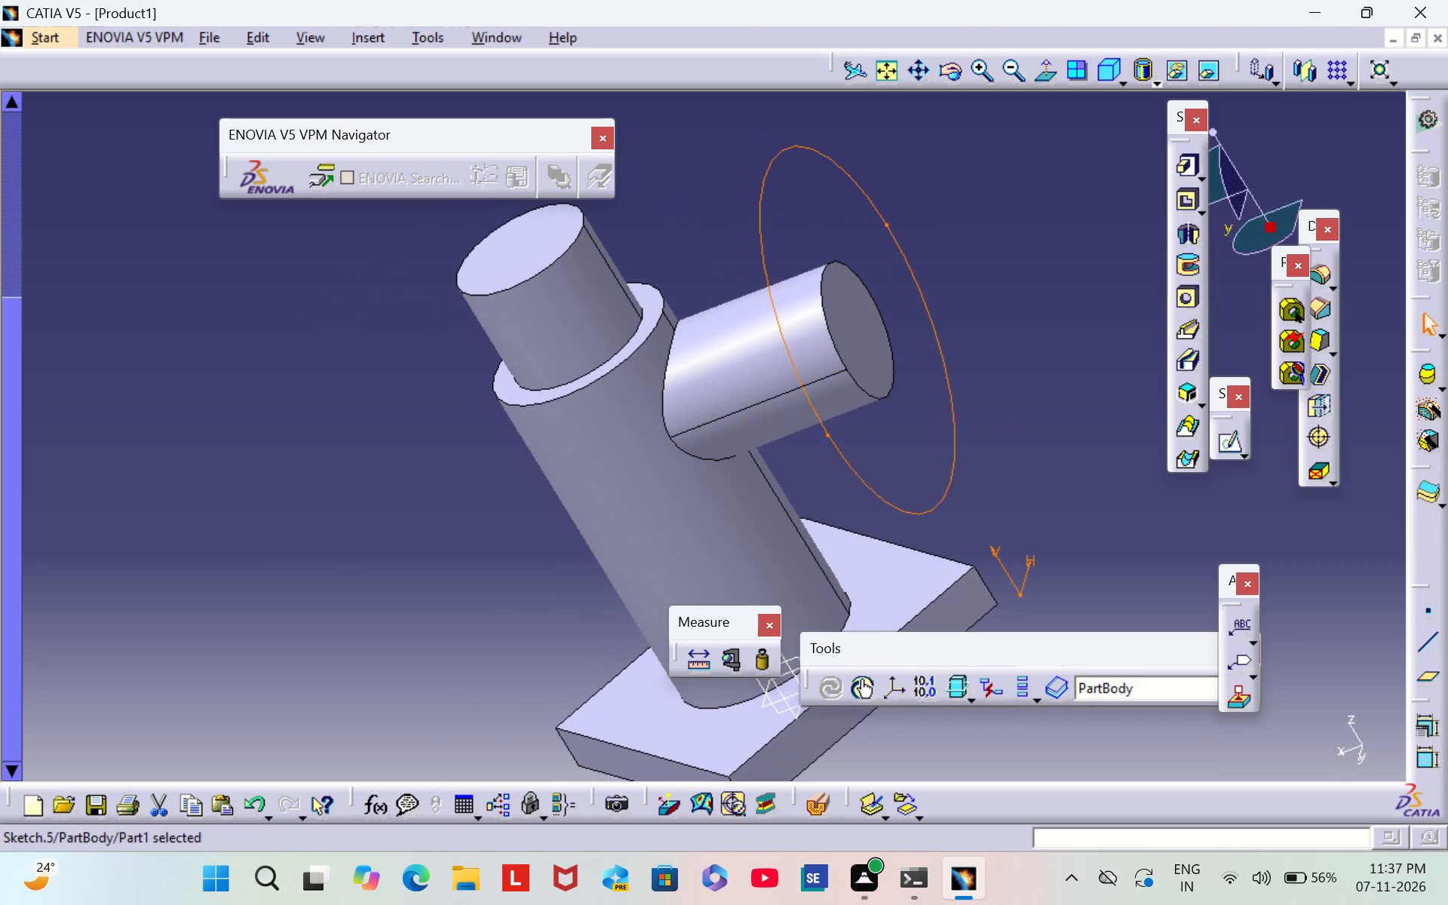
pyautogui.click(1185, 168)
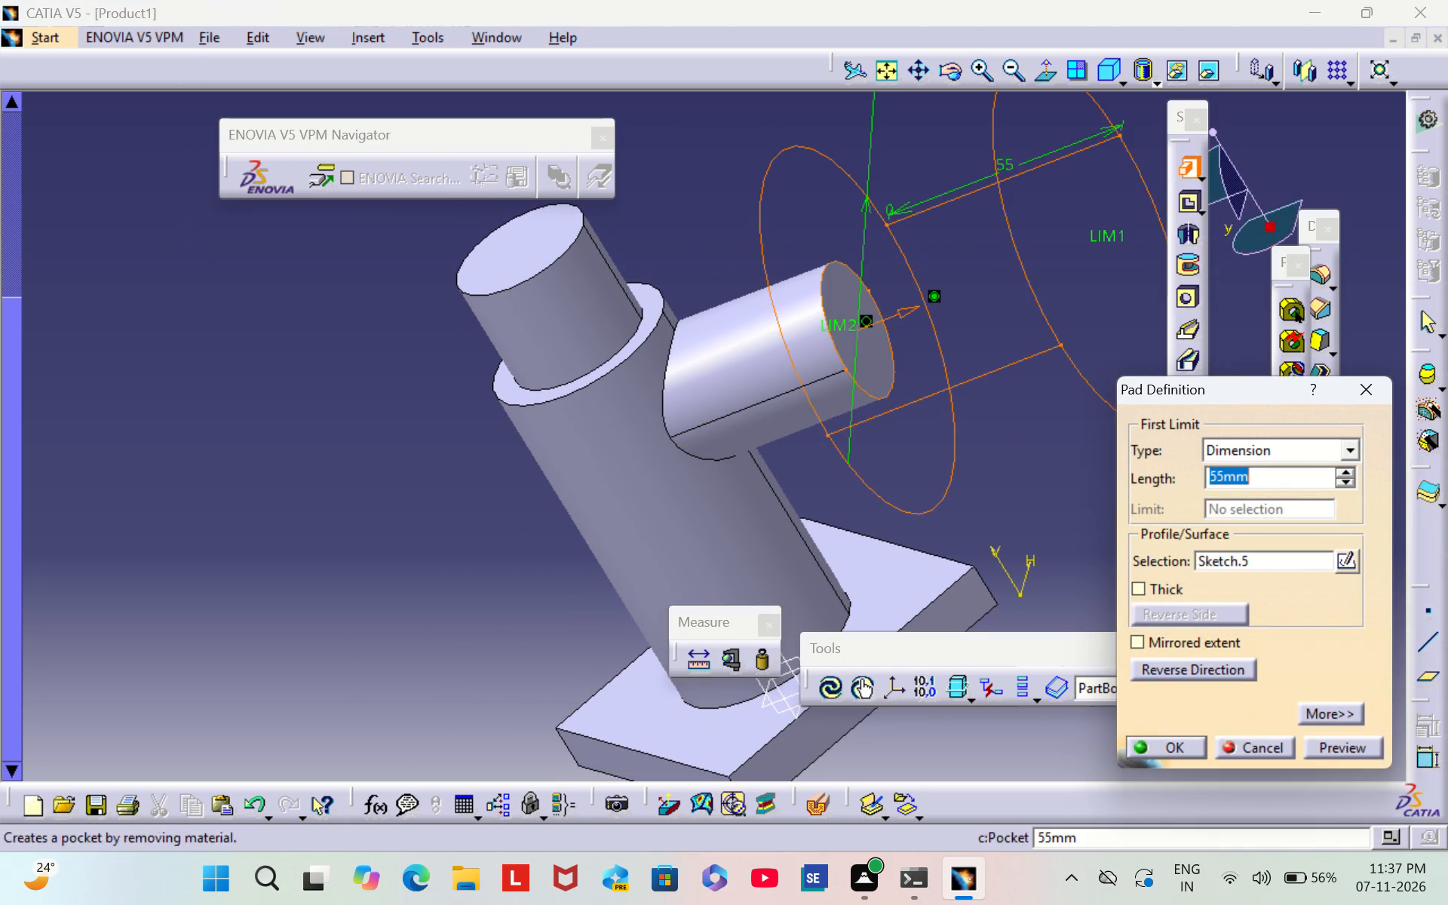
pyautogui.click(1173, 664)
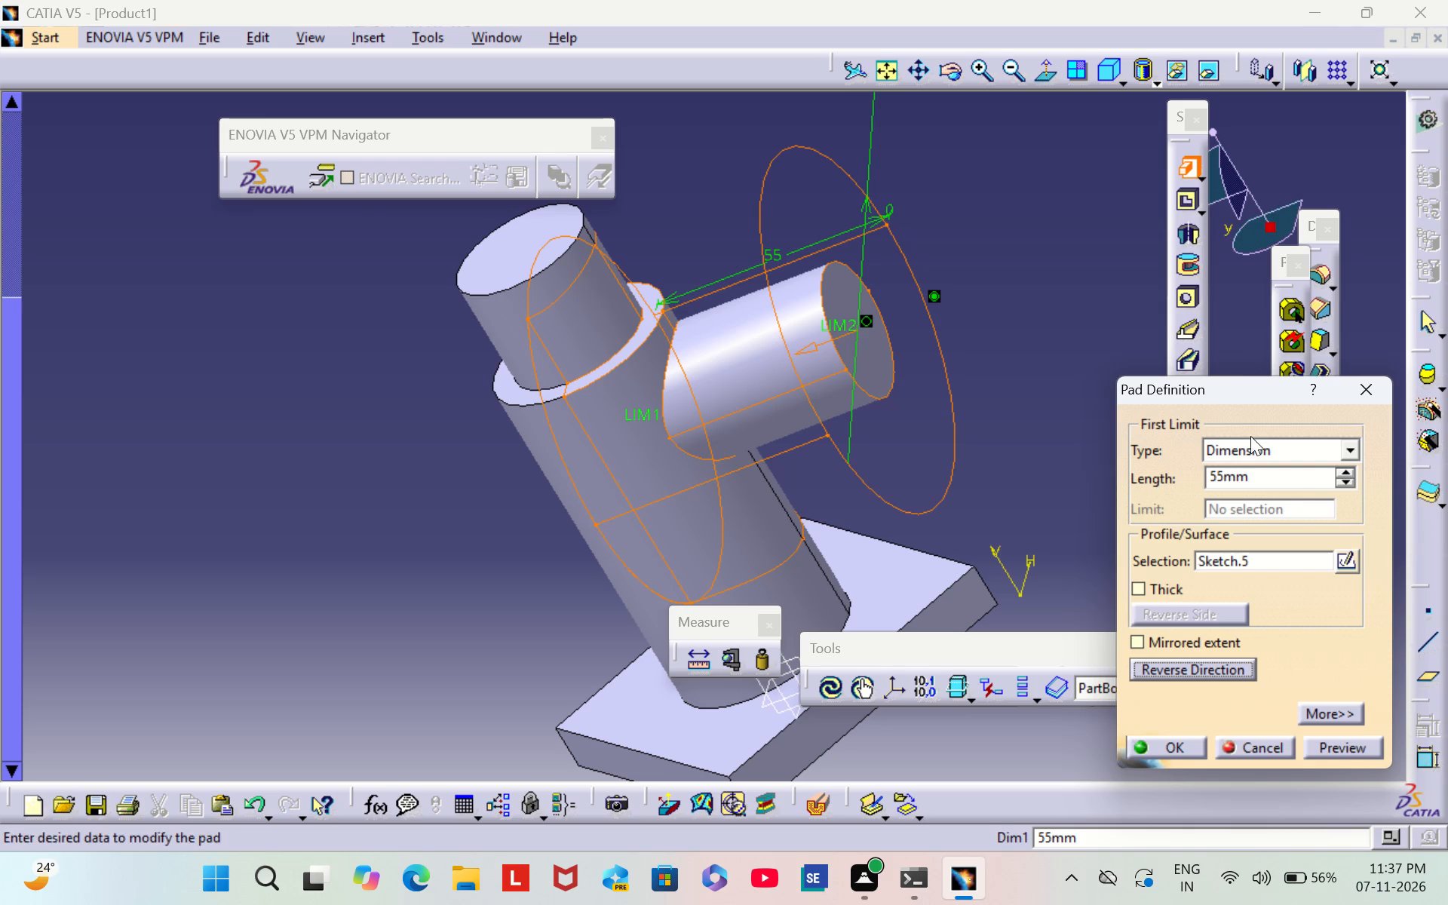
pyautogui.click(1270, 473)
pyautogui.press('BackSpace')
pyautogui.press('BackSpace')
pyautogui.press('BackSpace')
pyautogui.press('BackSpace')
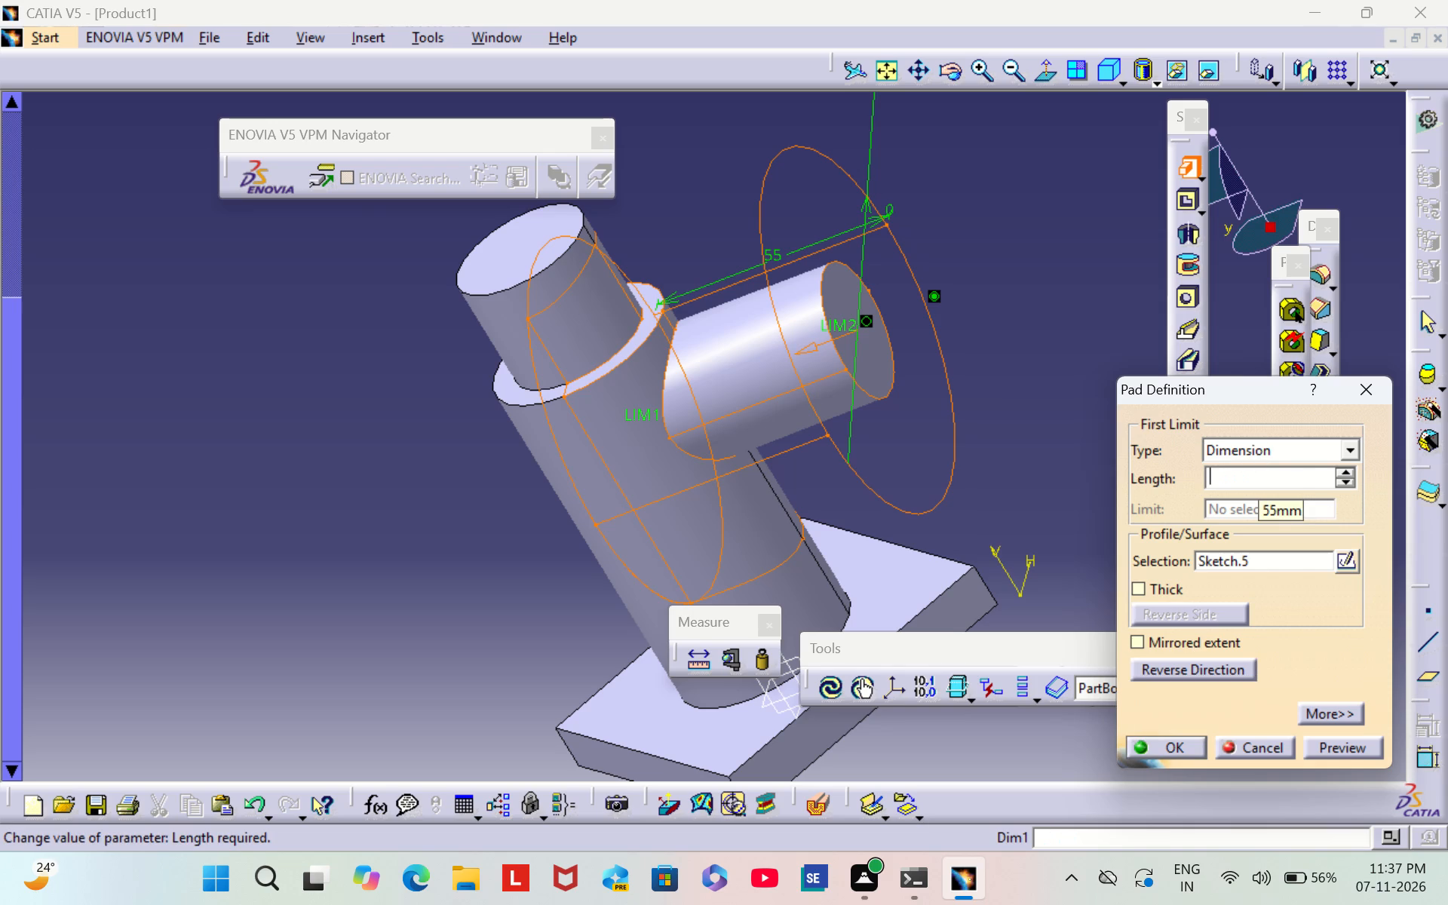
pyautogui.write('10')
pyautogui.click(1173, 747)
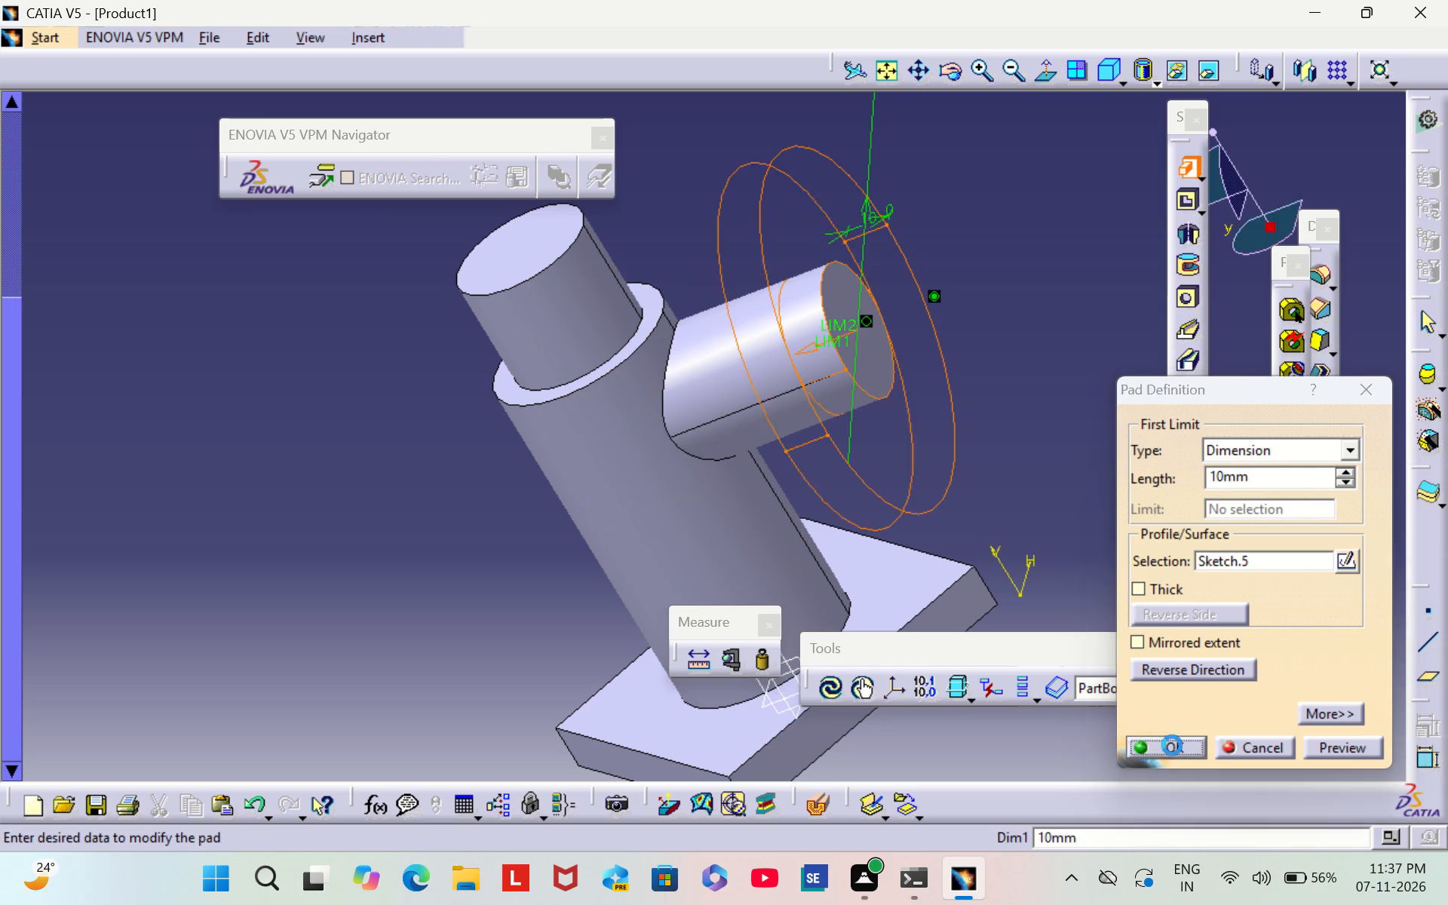
pyautogui.click(1073, 449)
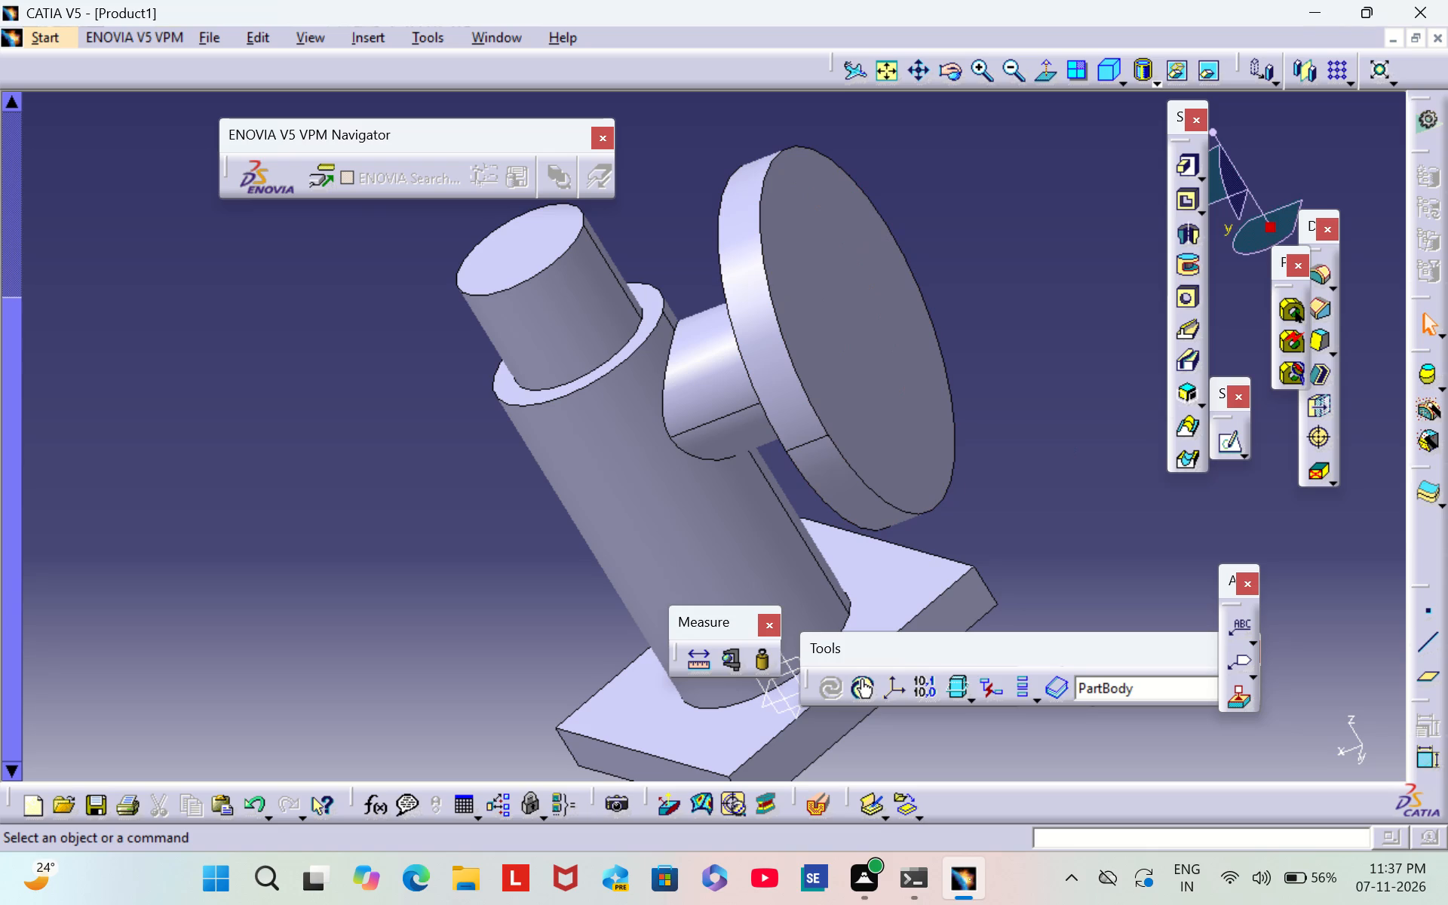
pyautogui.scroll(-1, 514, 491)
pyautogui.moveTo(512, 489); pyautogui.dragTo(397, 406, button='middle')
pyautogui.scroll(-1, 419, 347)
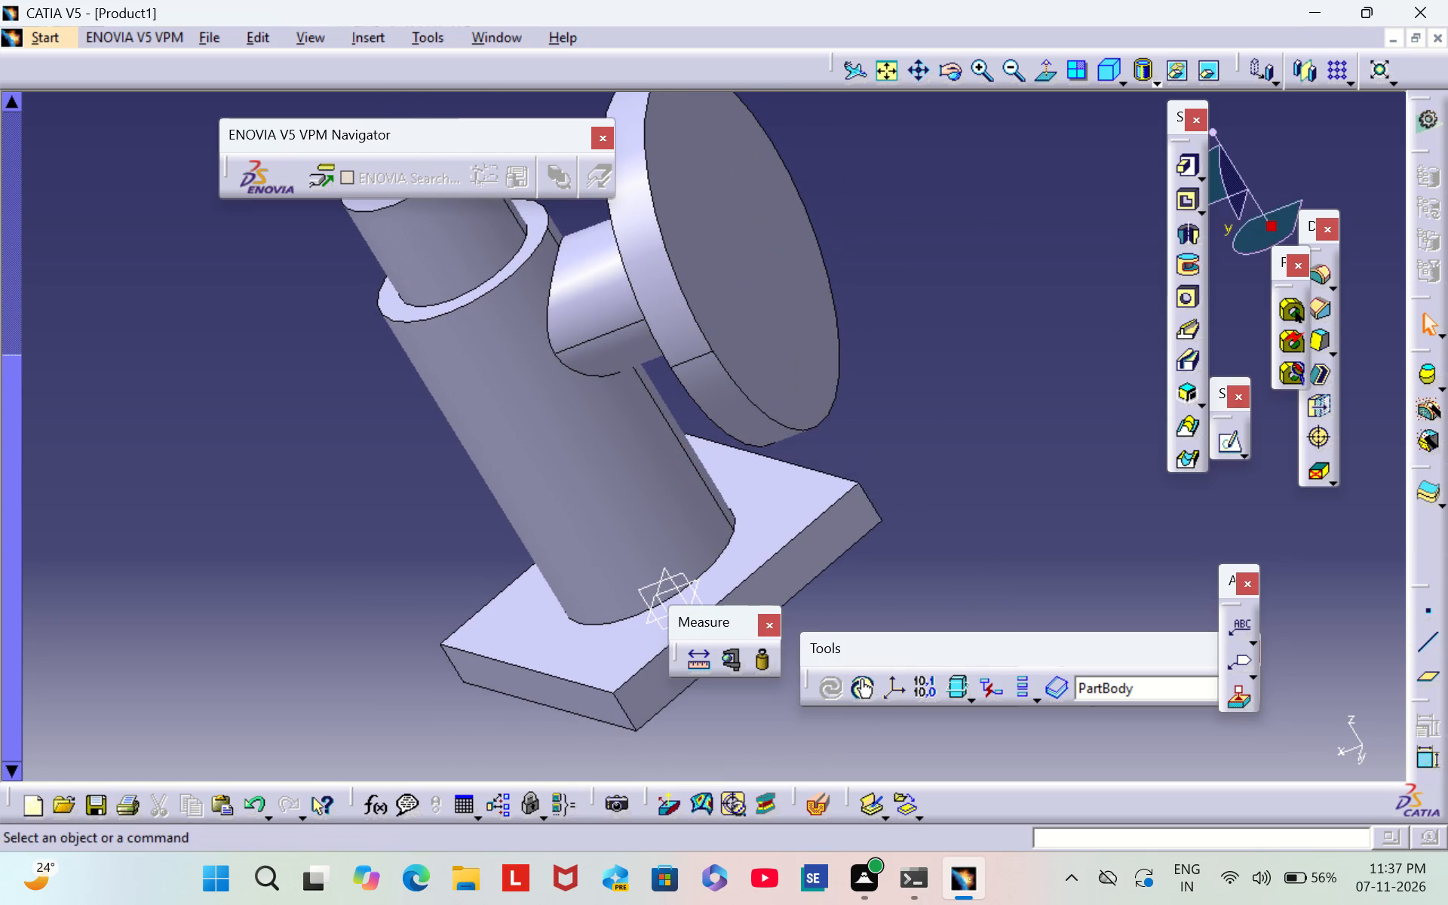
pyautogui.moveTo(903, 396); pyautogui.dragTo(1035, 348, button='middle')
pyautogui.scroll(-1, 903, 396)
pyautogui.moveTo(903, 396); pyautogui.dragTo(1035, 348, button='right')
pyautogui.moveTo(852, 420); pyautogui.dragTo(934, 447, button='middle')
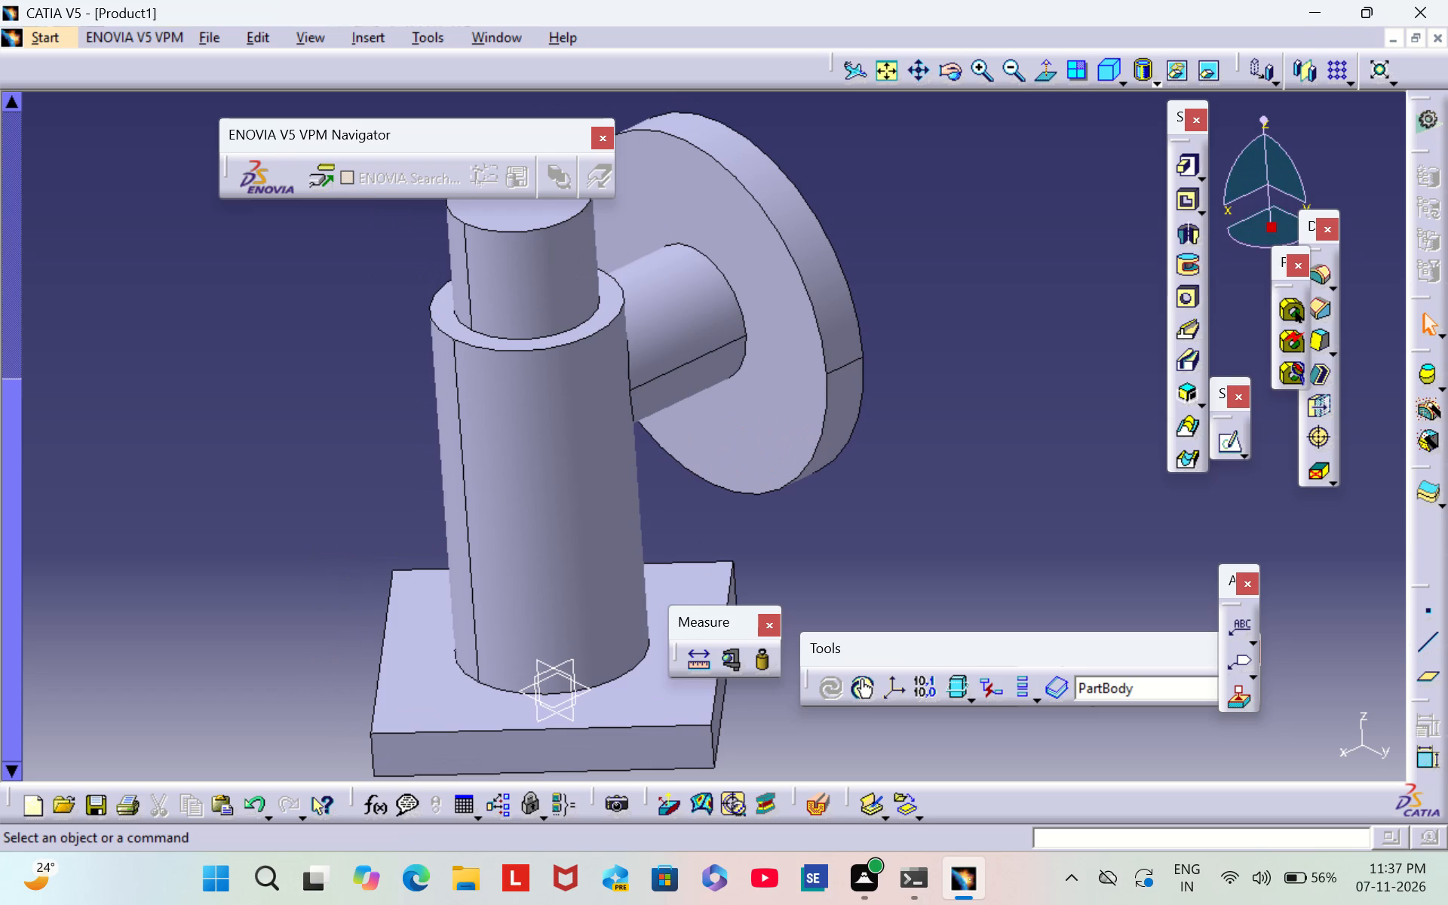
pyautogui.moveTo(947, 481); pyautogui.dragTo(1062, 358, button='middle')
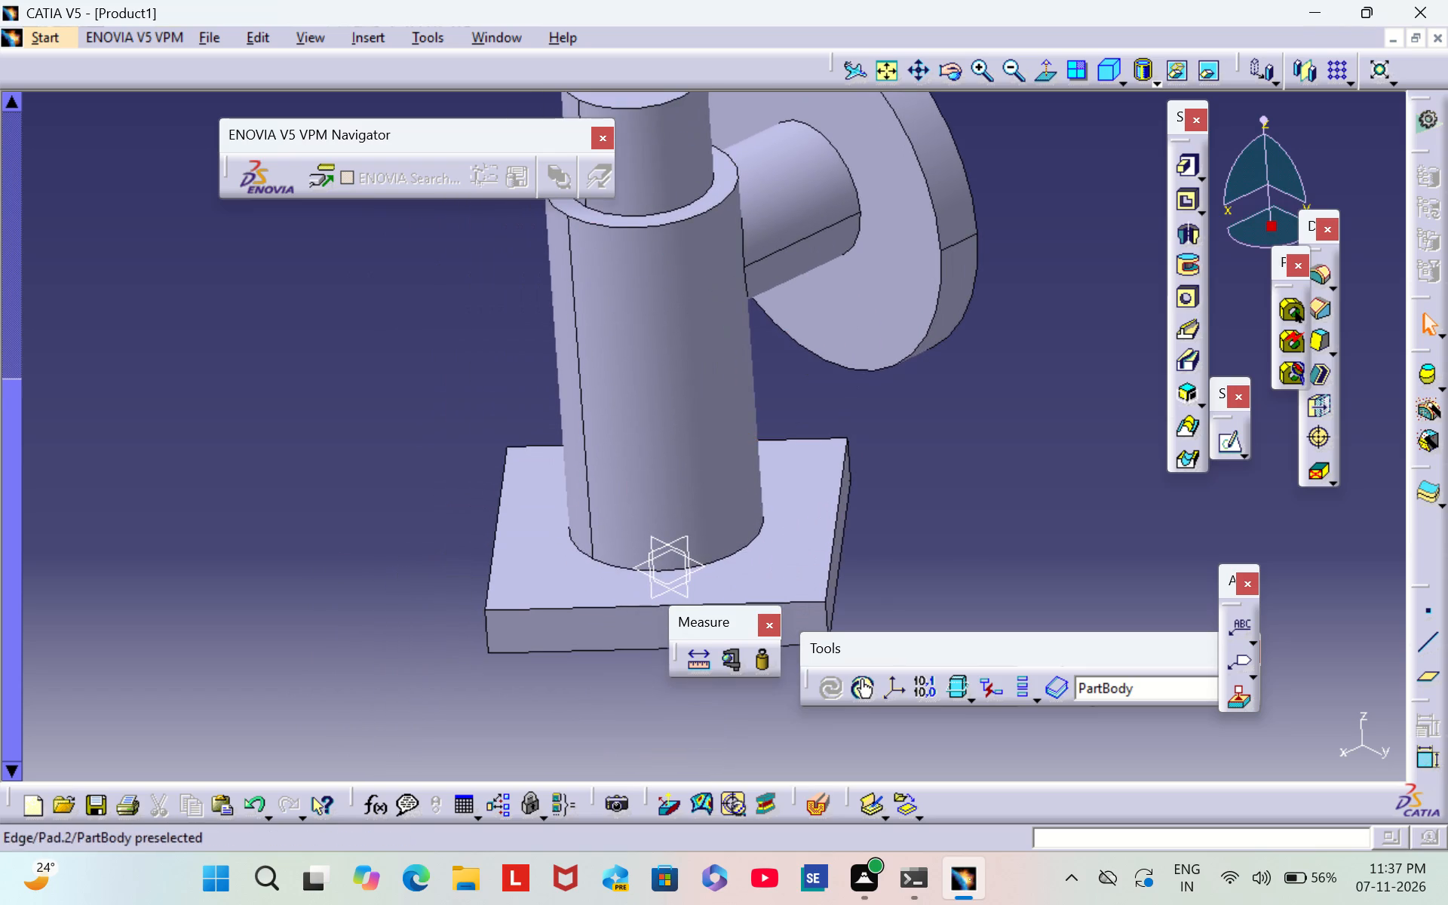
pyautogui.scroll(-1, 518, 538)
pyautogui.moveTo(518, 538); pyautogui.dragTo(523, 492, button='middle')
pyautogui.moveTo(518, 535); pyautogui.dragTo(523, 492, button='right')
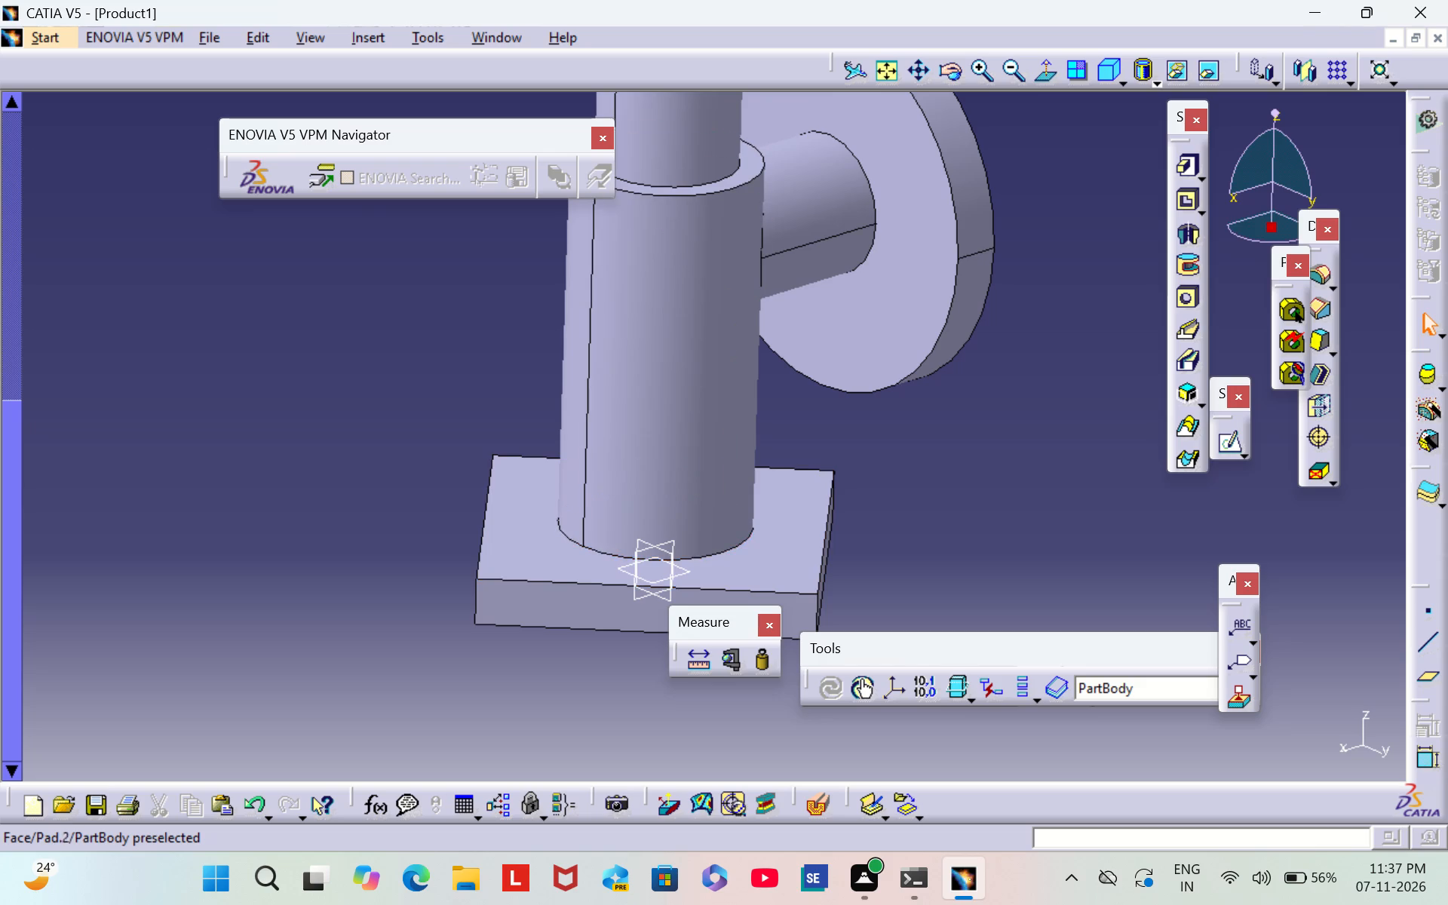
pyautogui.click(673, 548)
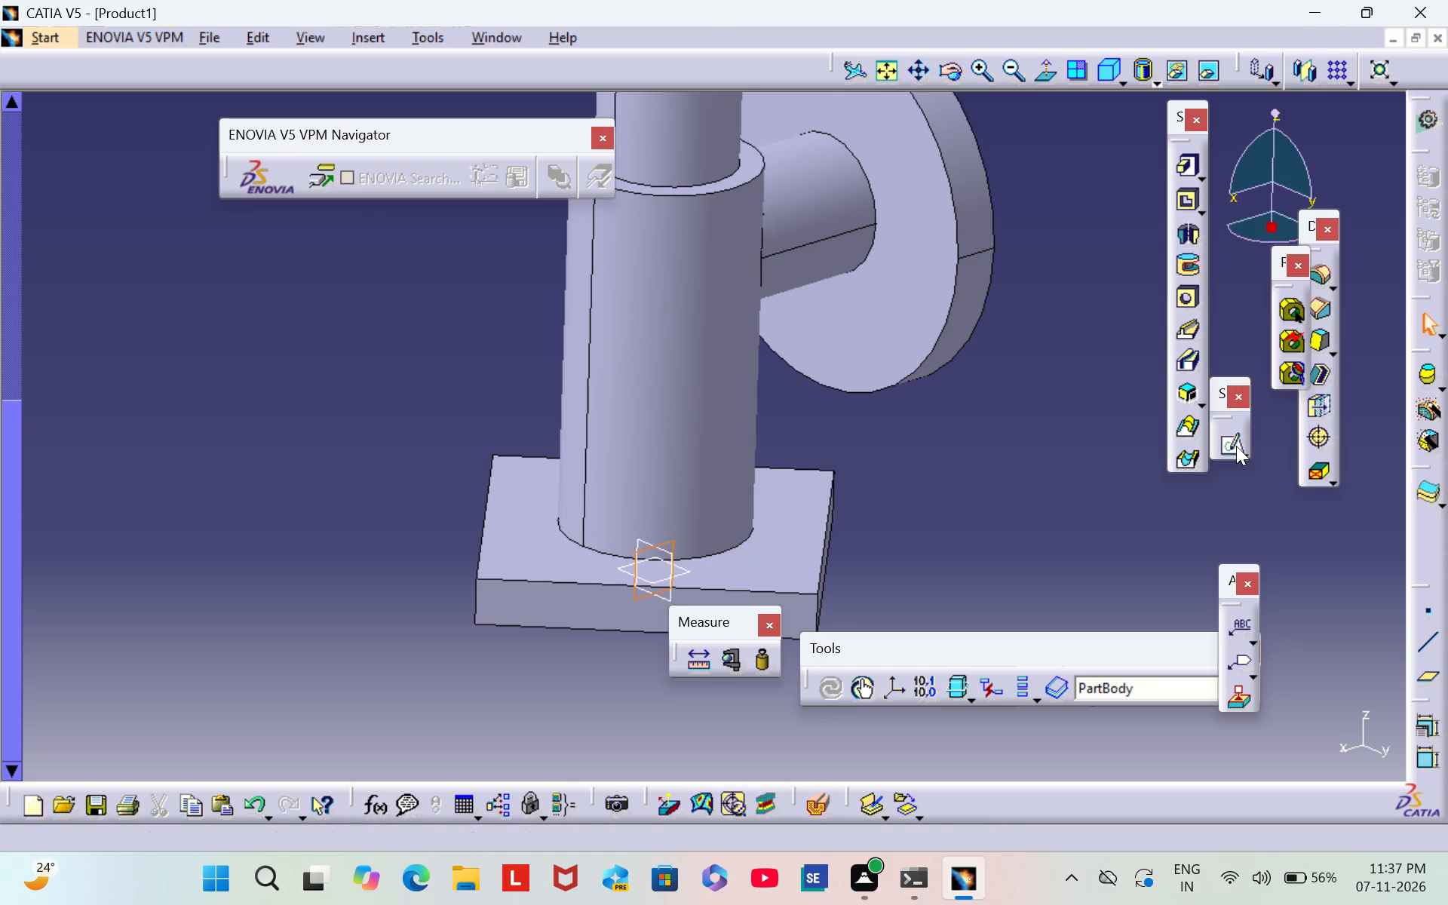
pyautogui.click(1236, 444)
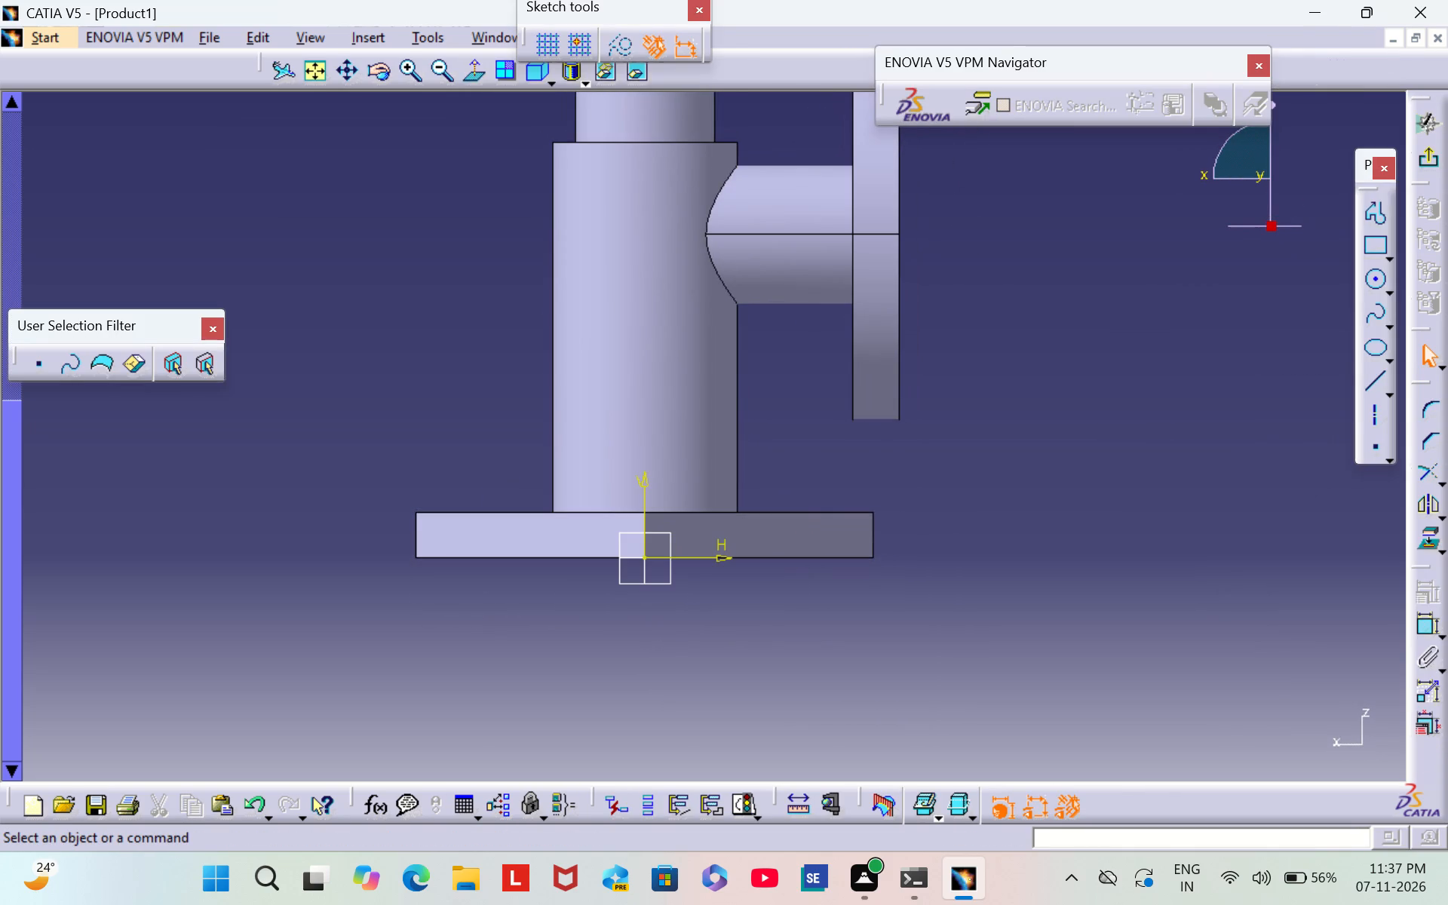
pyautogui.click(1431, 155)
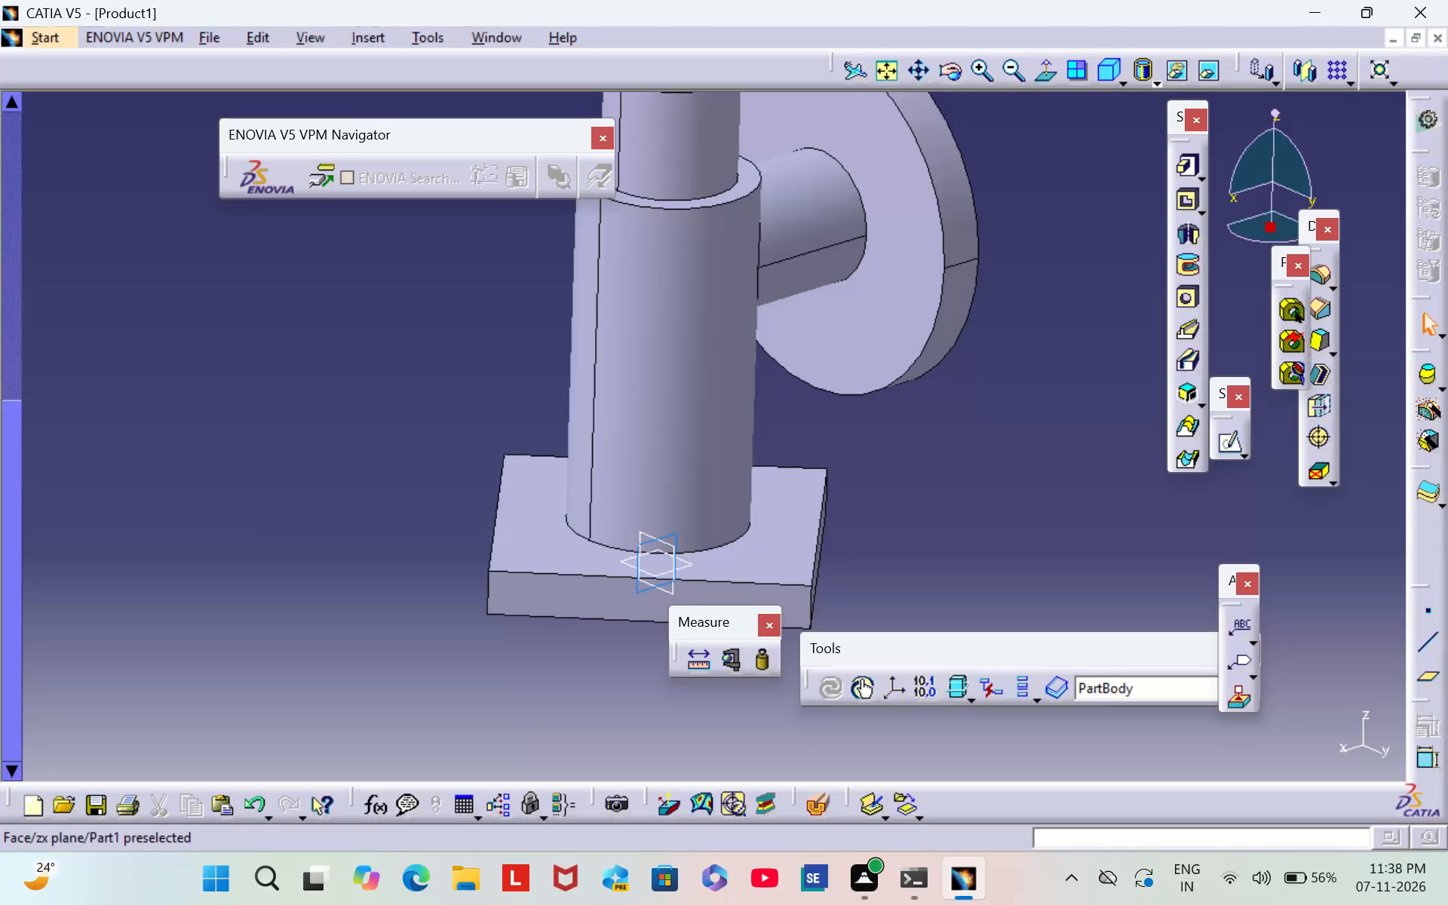
# Start a sketch on the yz plane and draw a circle about 44 mm in diameter, centred on the vertical axis about 67 mm above the origin.
pyautogui.click(642, 535)
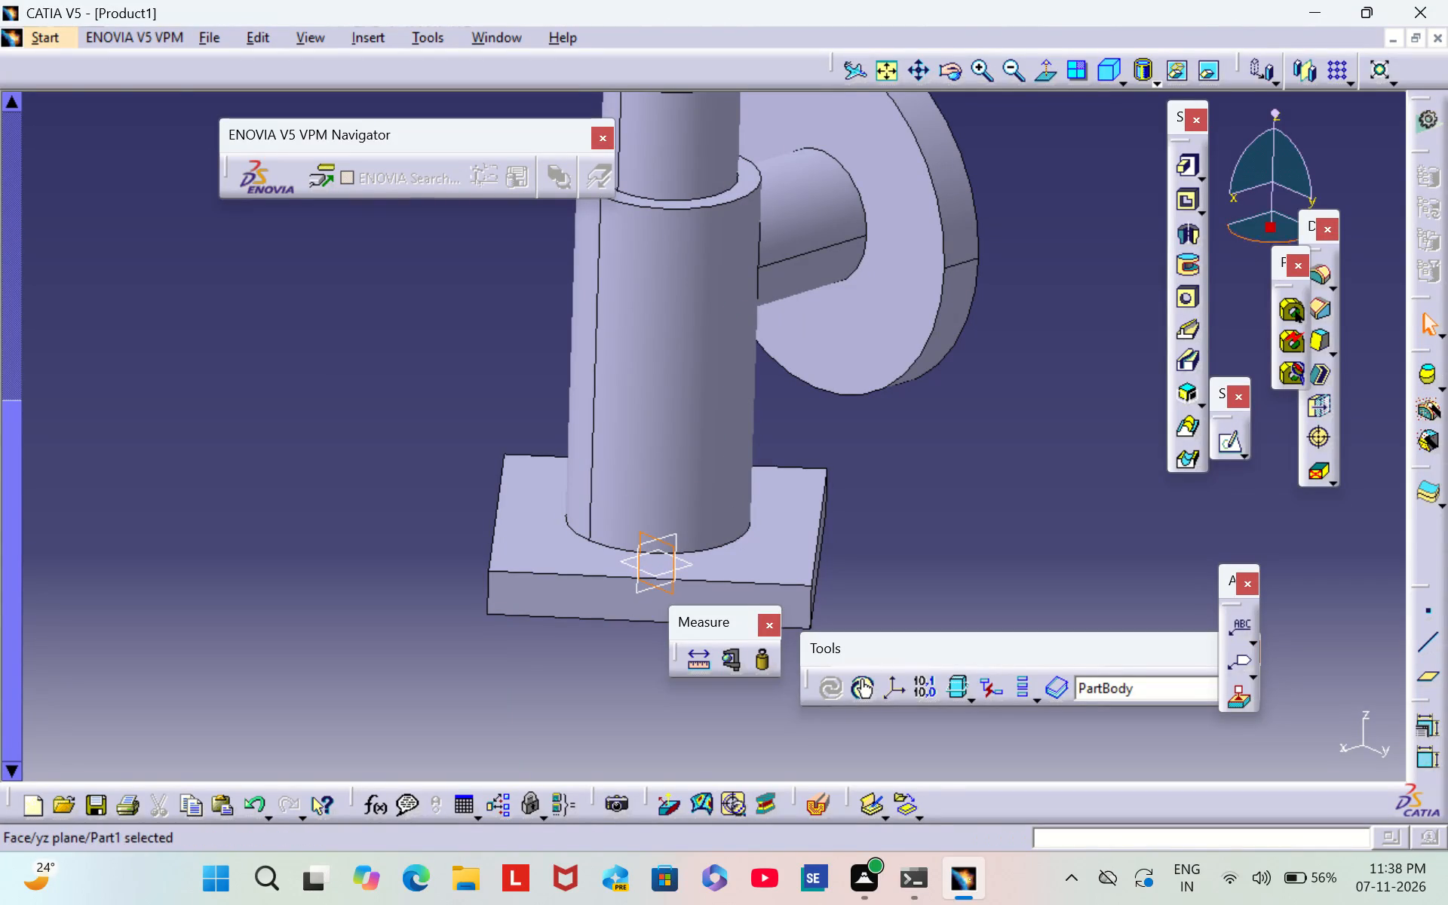
pyautogui.click(1235, 448)
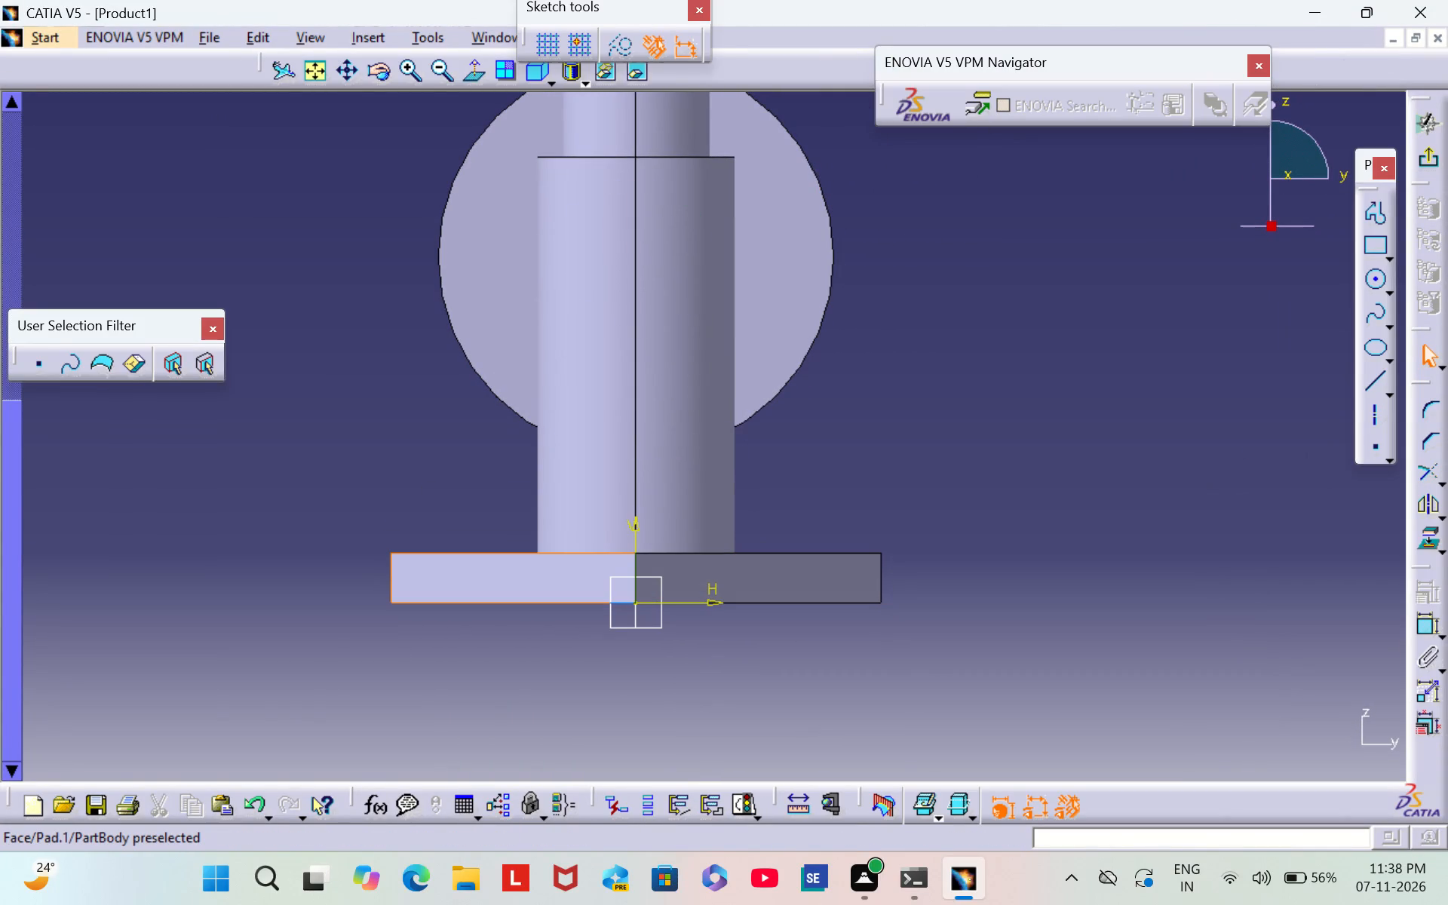
pyautogui.click(1374, 275)
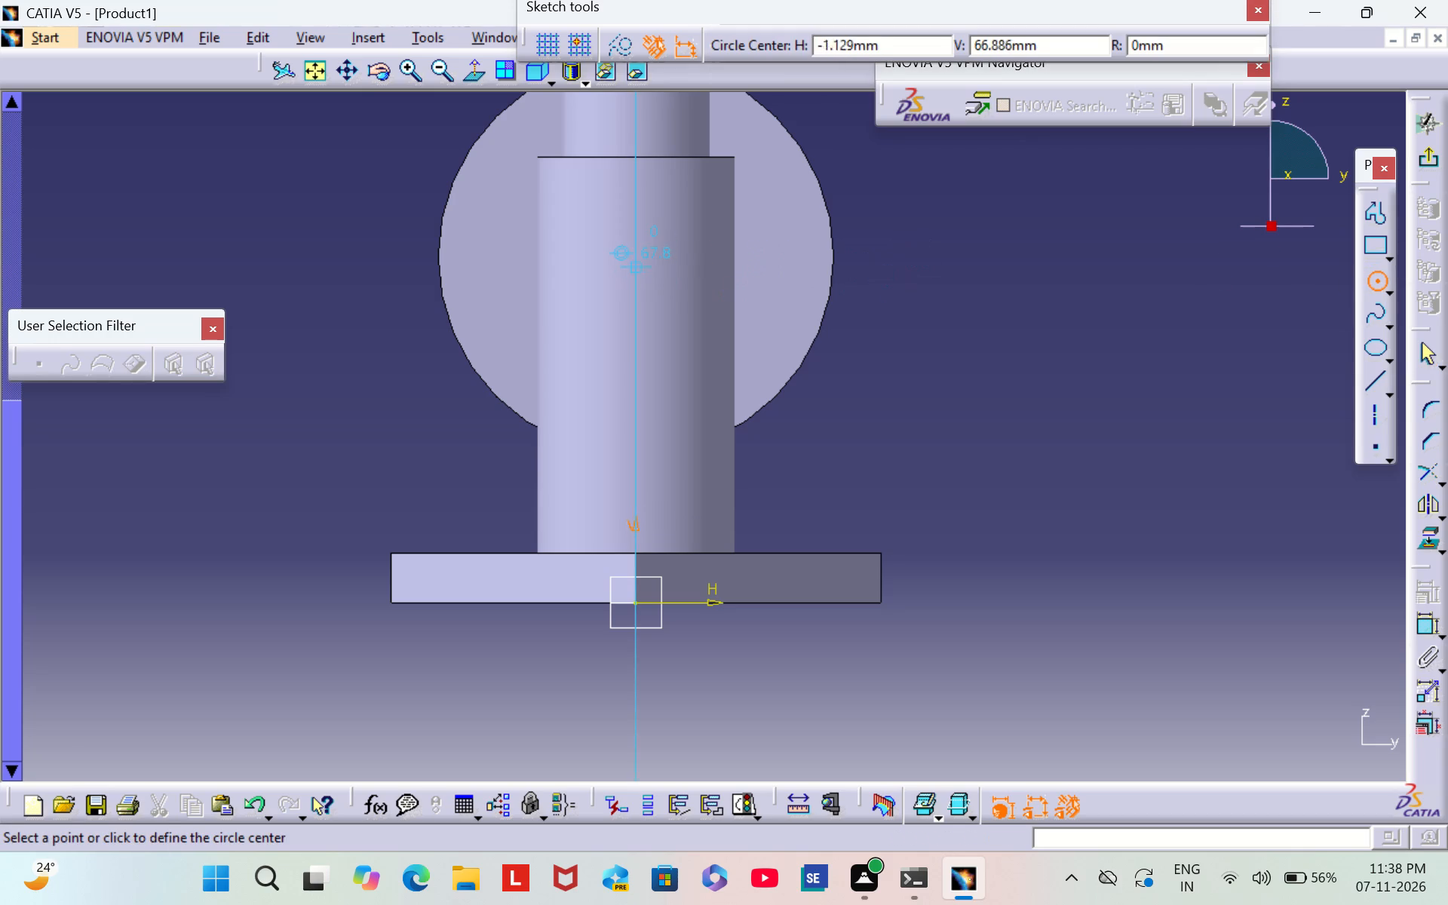
pyautogui.click(631, 271)
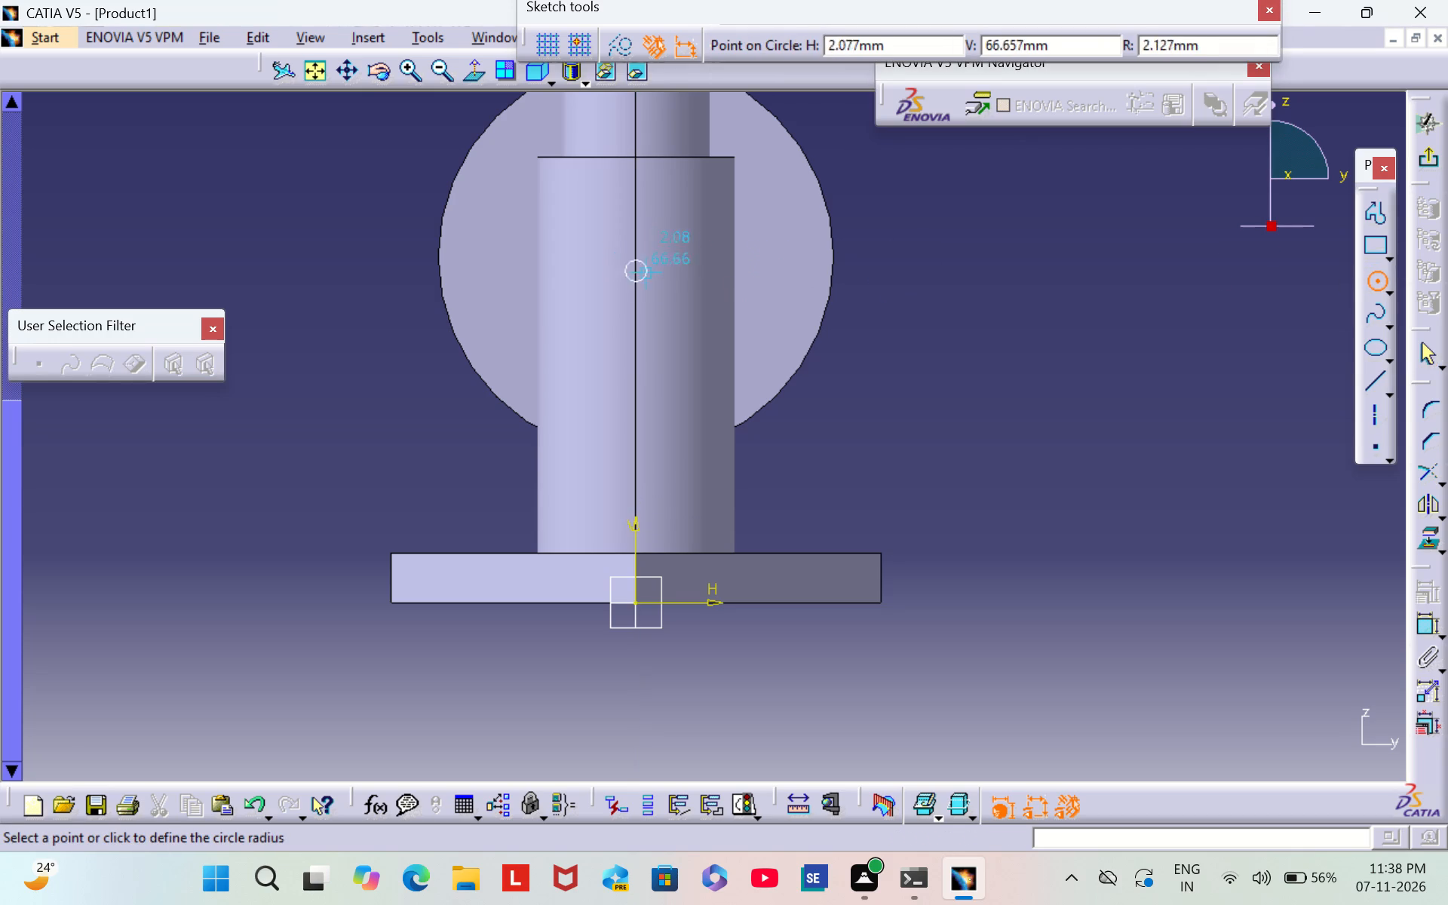
pyautogui.click(731, 322)
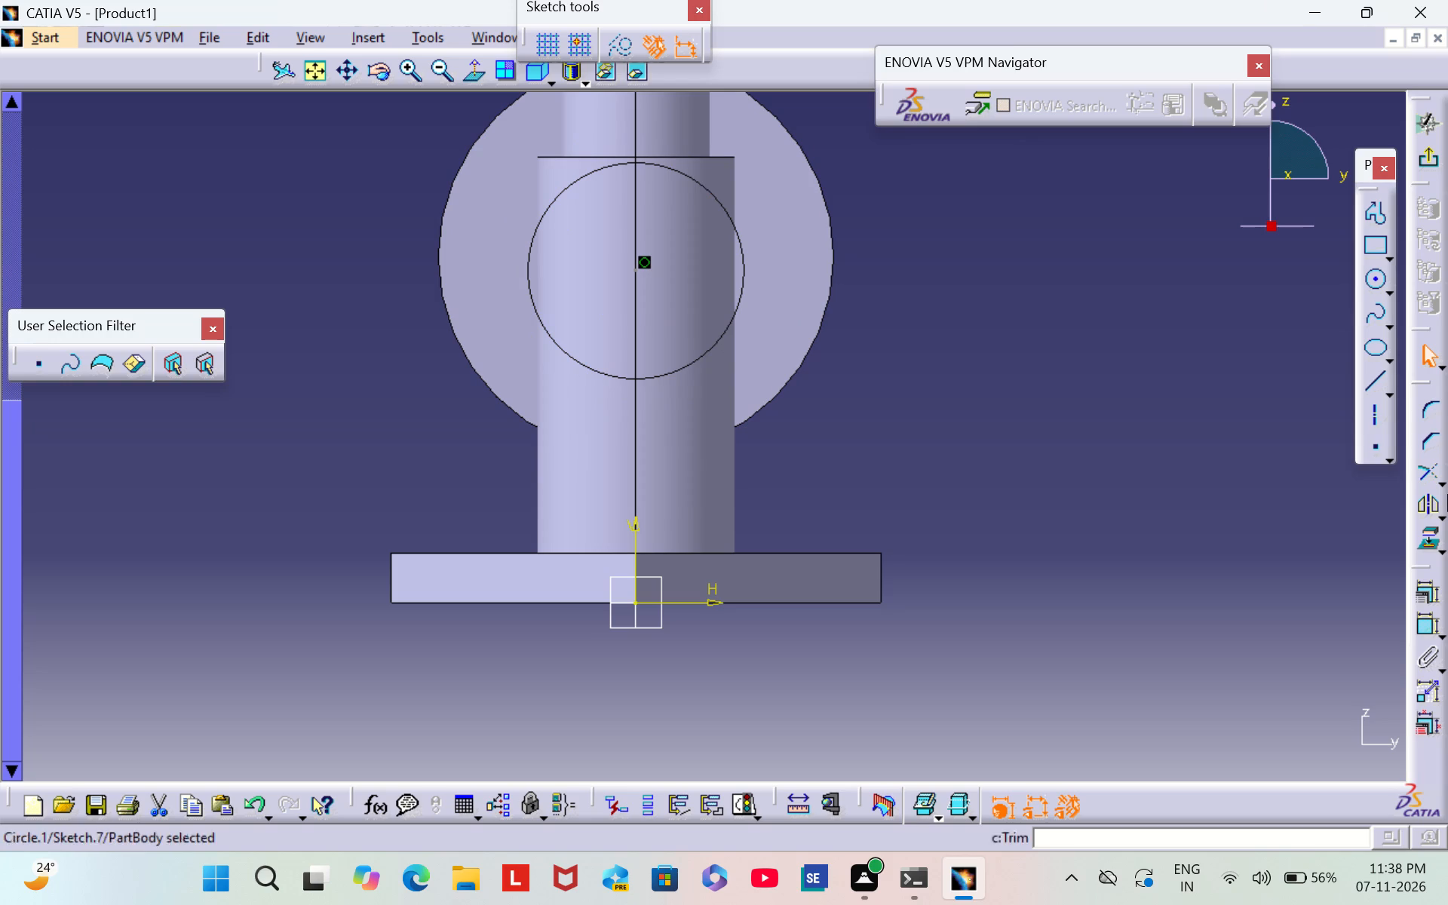
# Dimension the new circle's diameter, set it to 30 mm and place the dimension label close to the circle.
pyautogui.click(1423, 625)
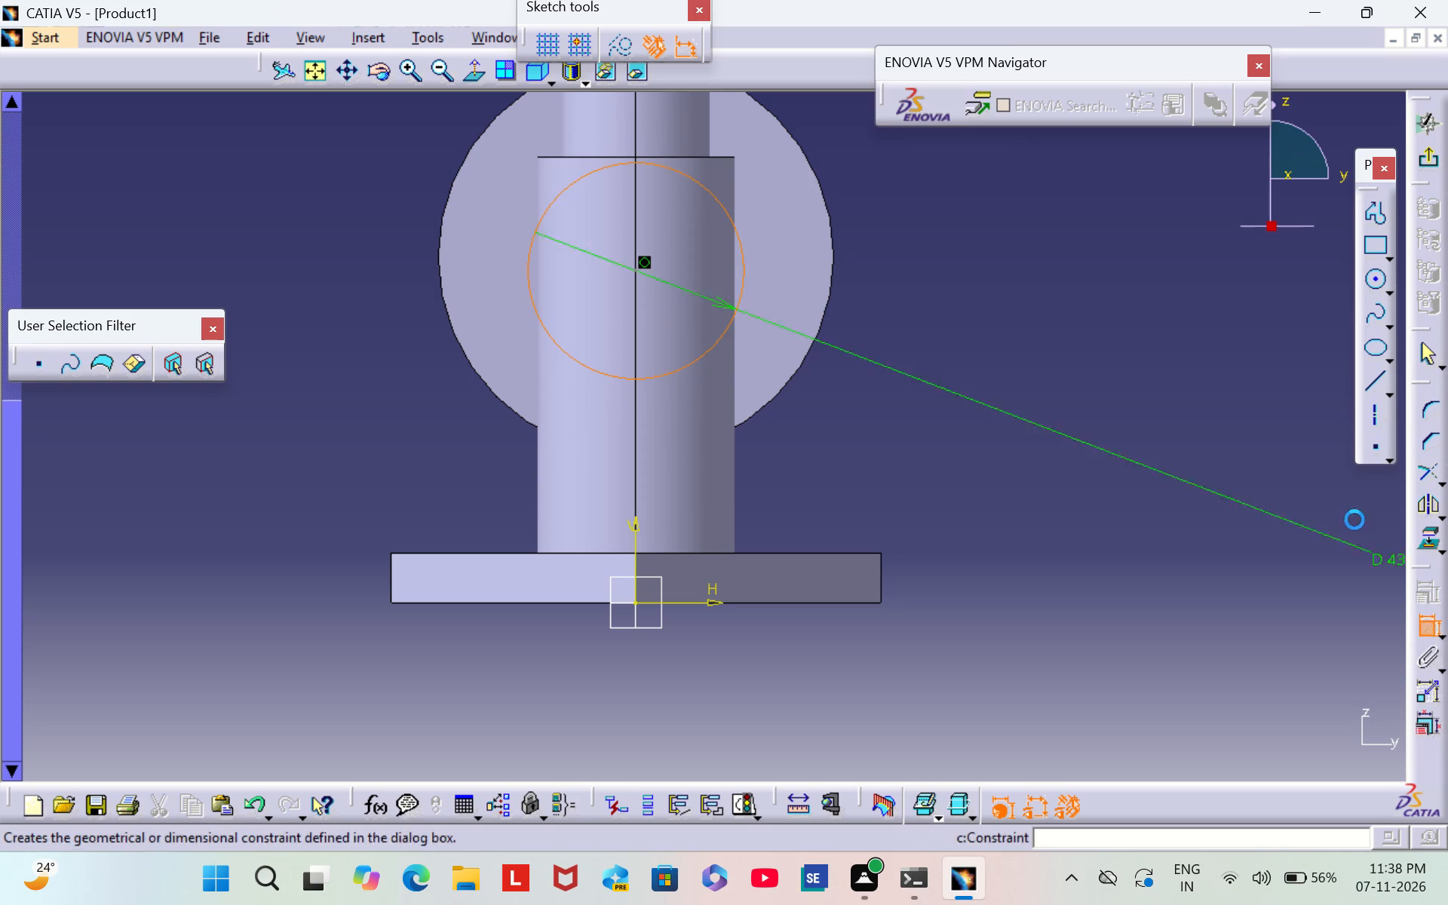
pyautogui.click(955, 246)
pyautogui.doubleClick(971, 244)
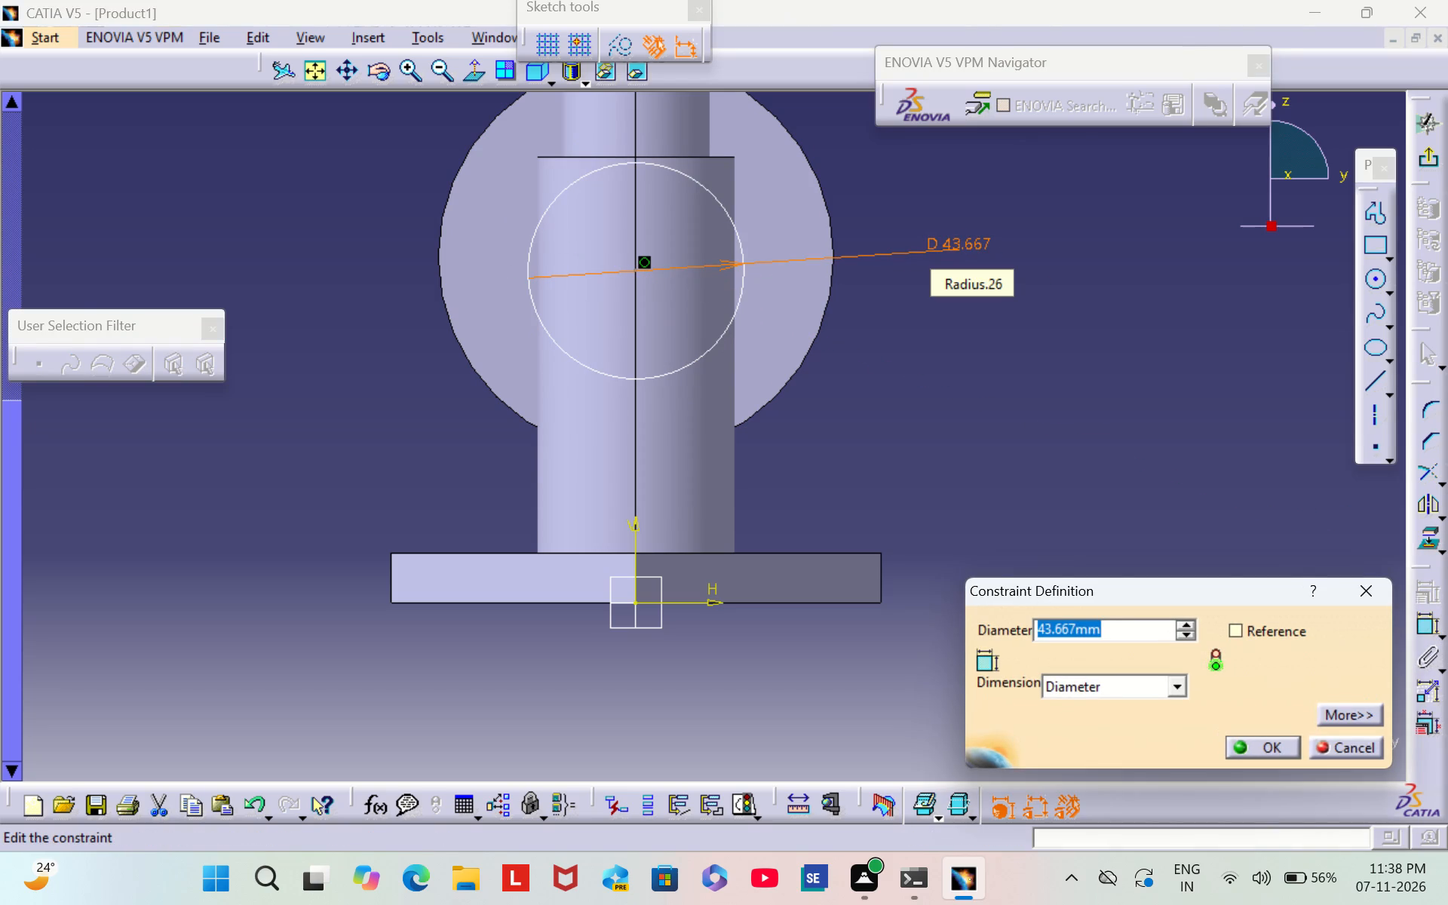
pyautogui.press('BackSpace')
pyautogui.write('30')
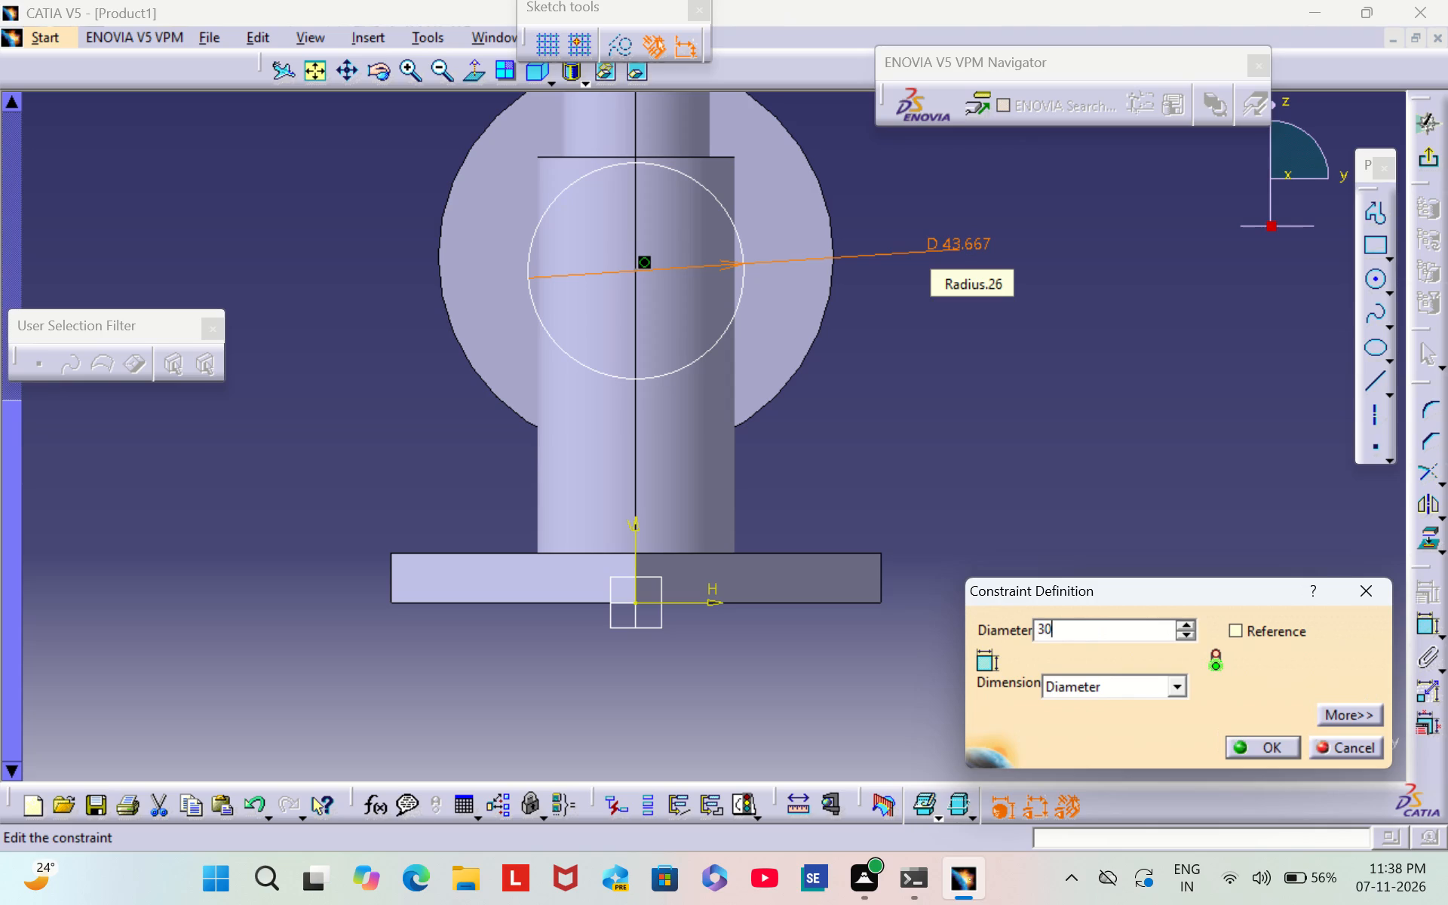
pyautogui.press('Return')
pyautogui.click(1019, 291)
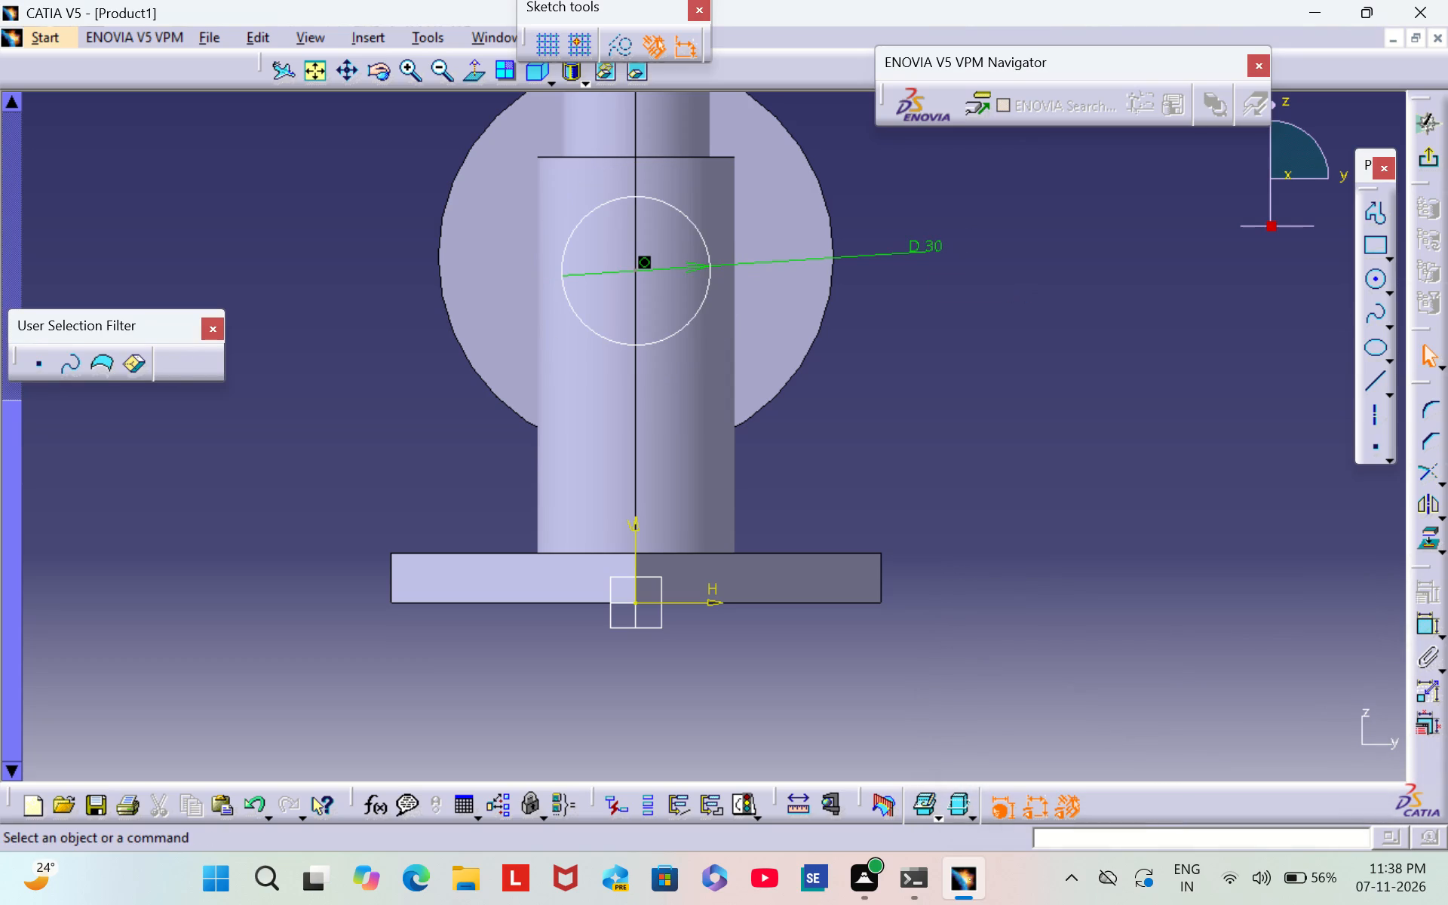
pyautogui.moveTo(920, 240); pyautogui.dragTo(770, 261)
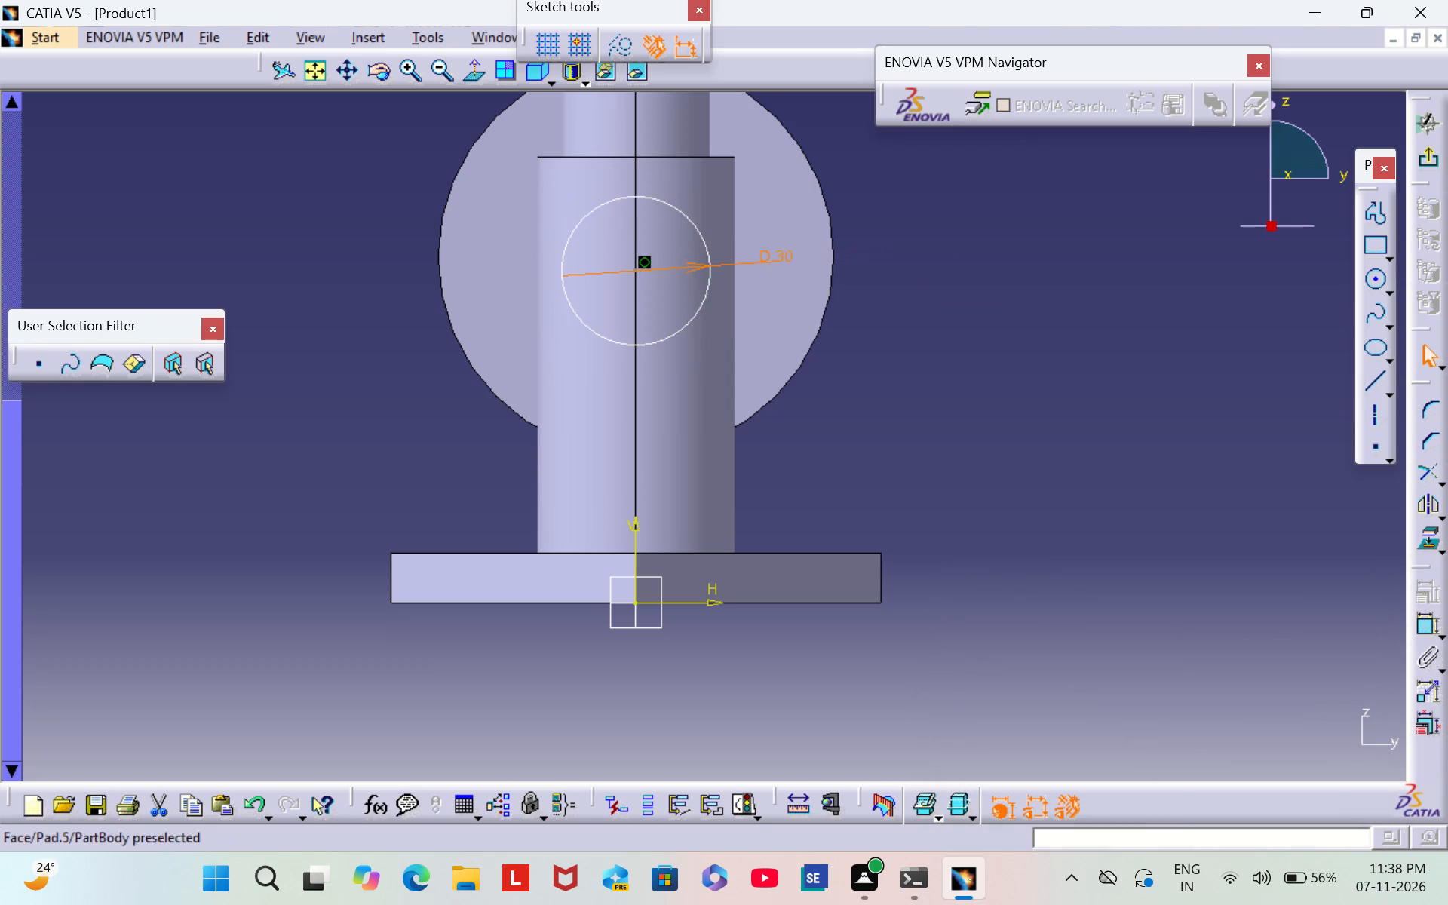
pyautogui.click(956, 260)
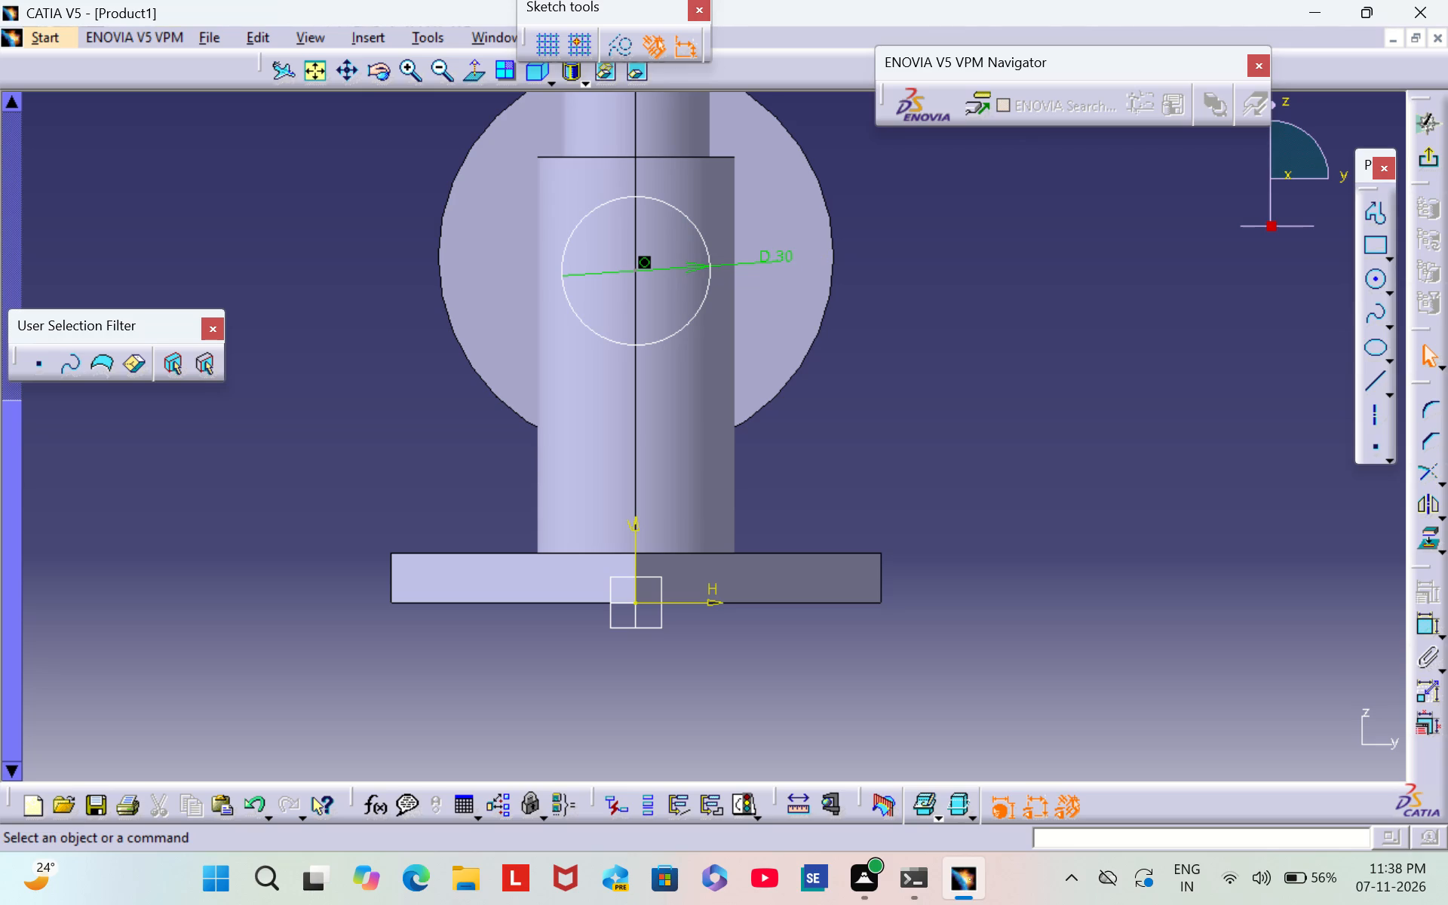
# Dimension the circle centre's height above the horizontal axis, set it to 50 mm and exit the sketch.
pyautogui.doubleClick(1418, 624)
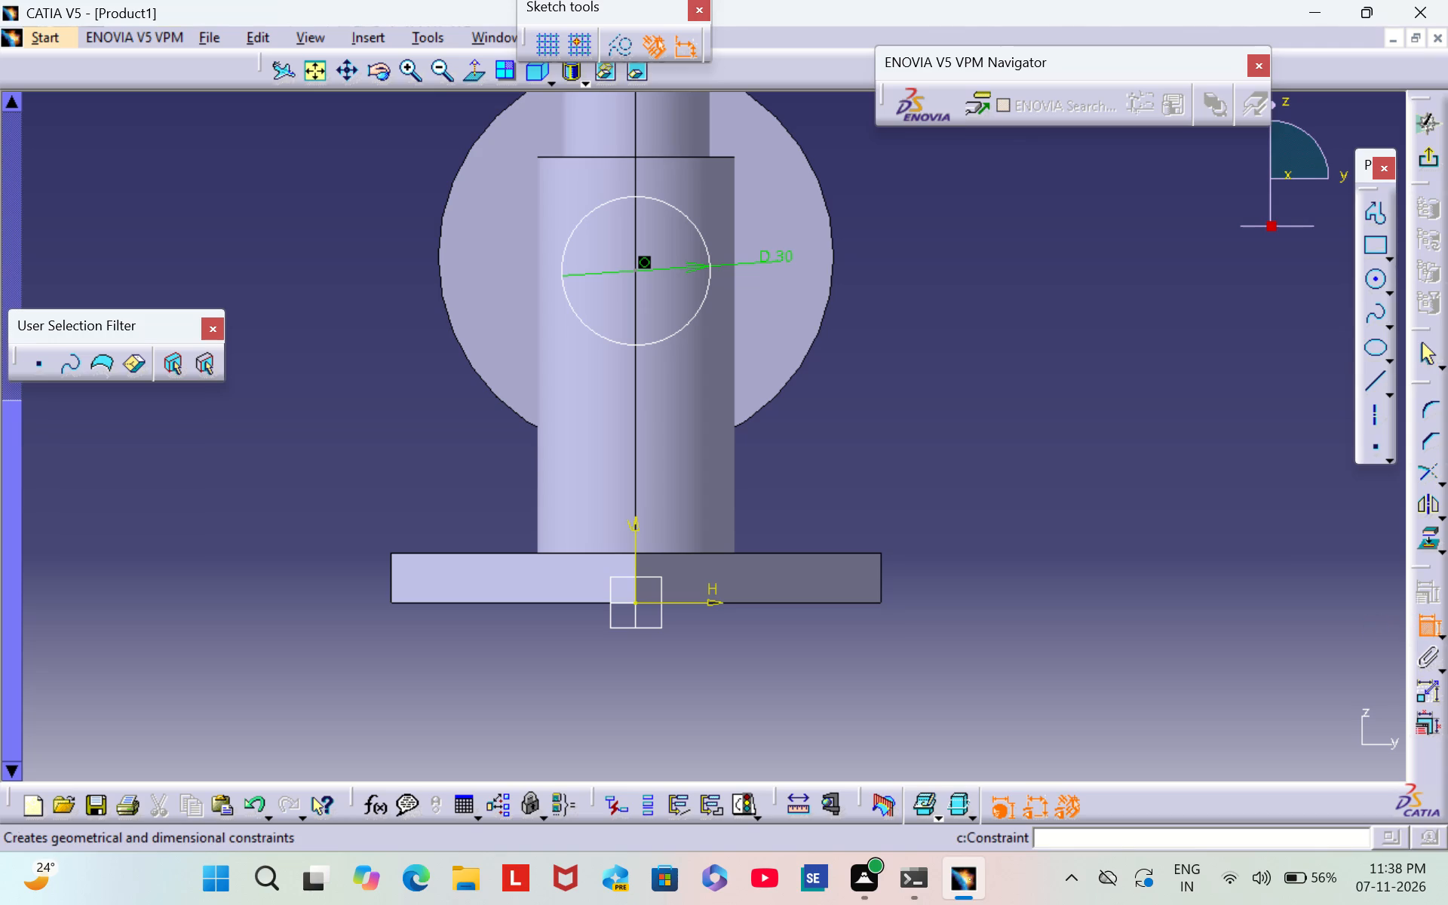
pyautogui.click(707, 603)
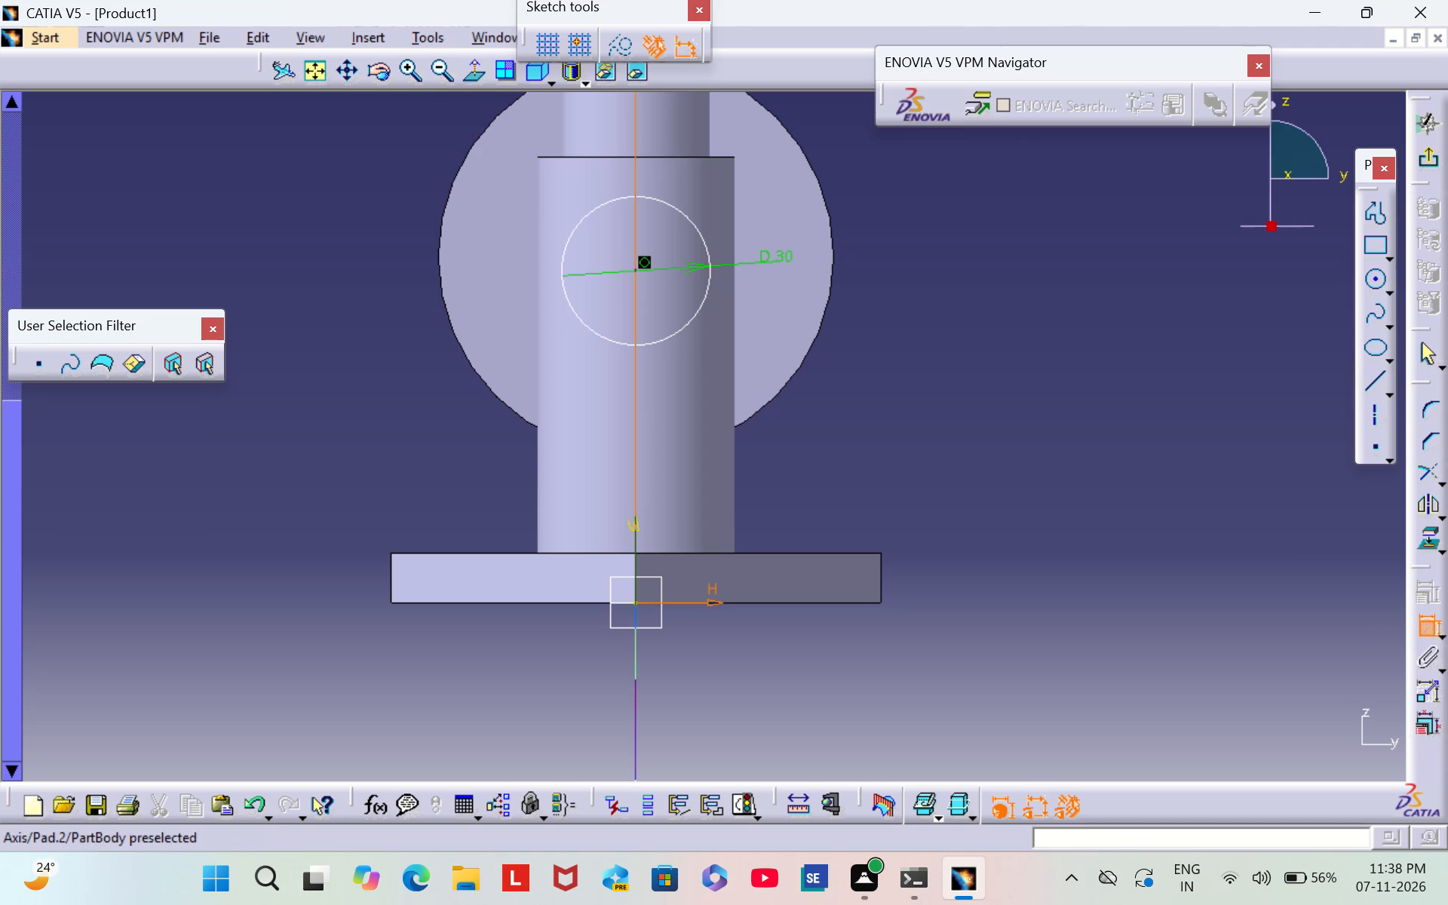
pyautogui.click(634, 265)
pyautogui.click(922, 450)
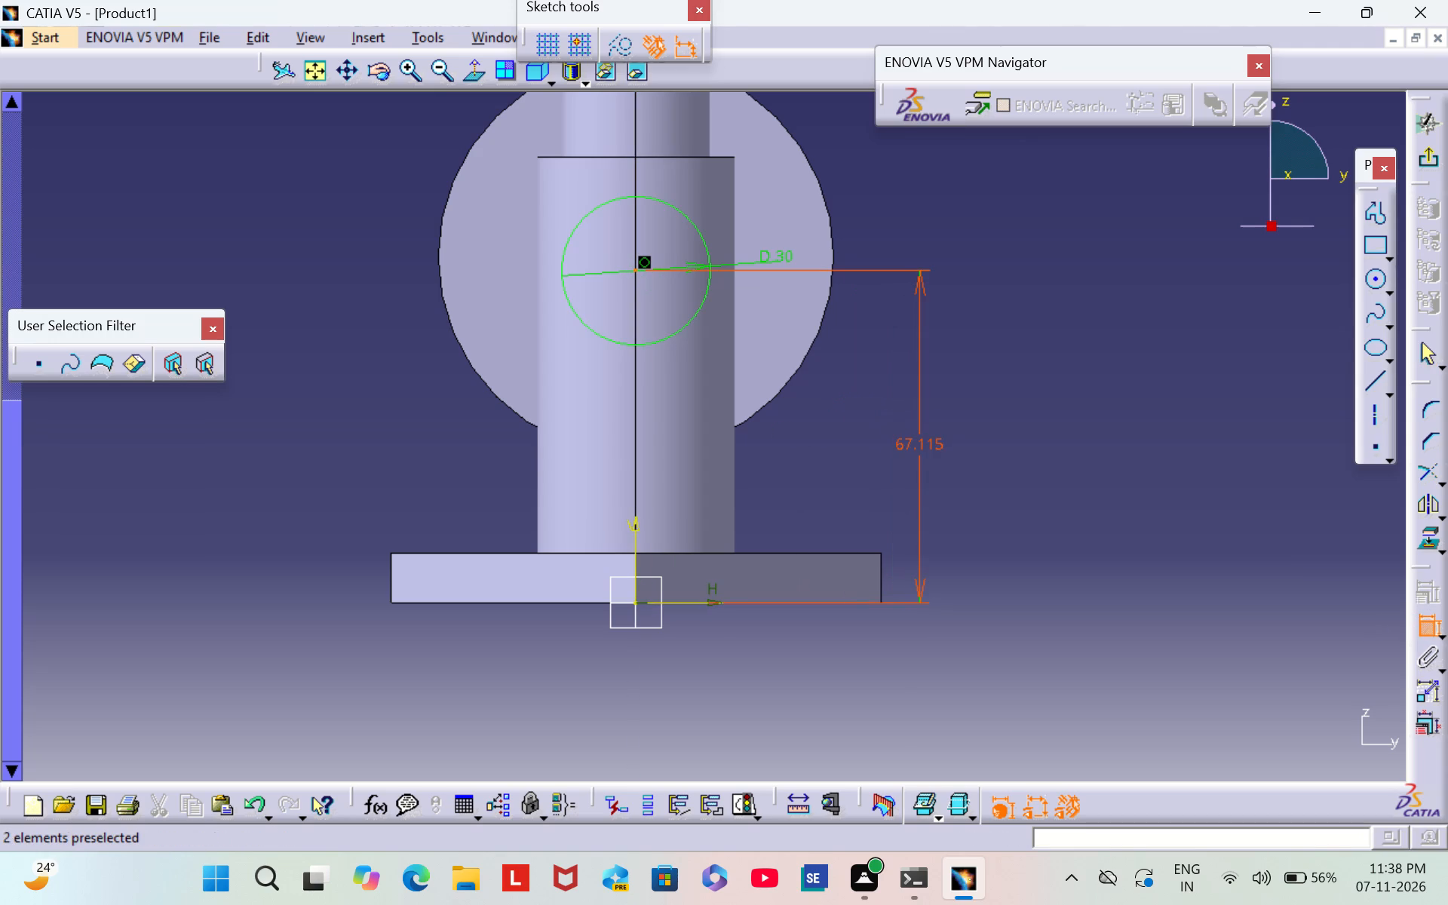
pyautogui.doubleClick(924, 443)
pyautogui.press('BackSpace')
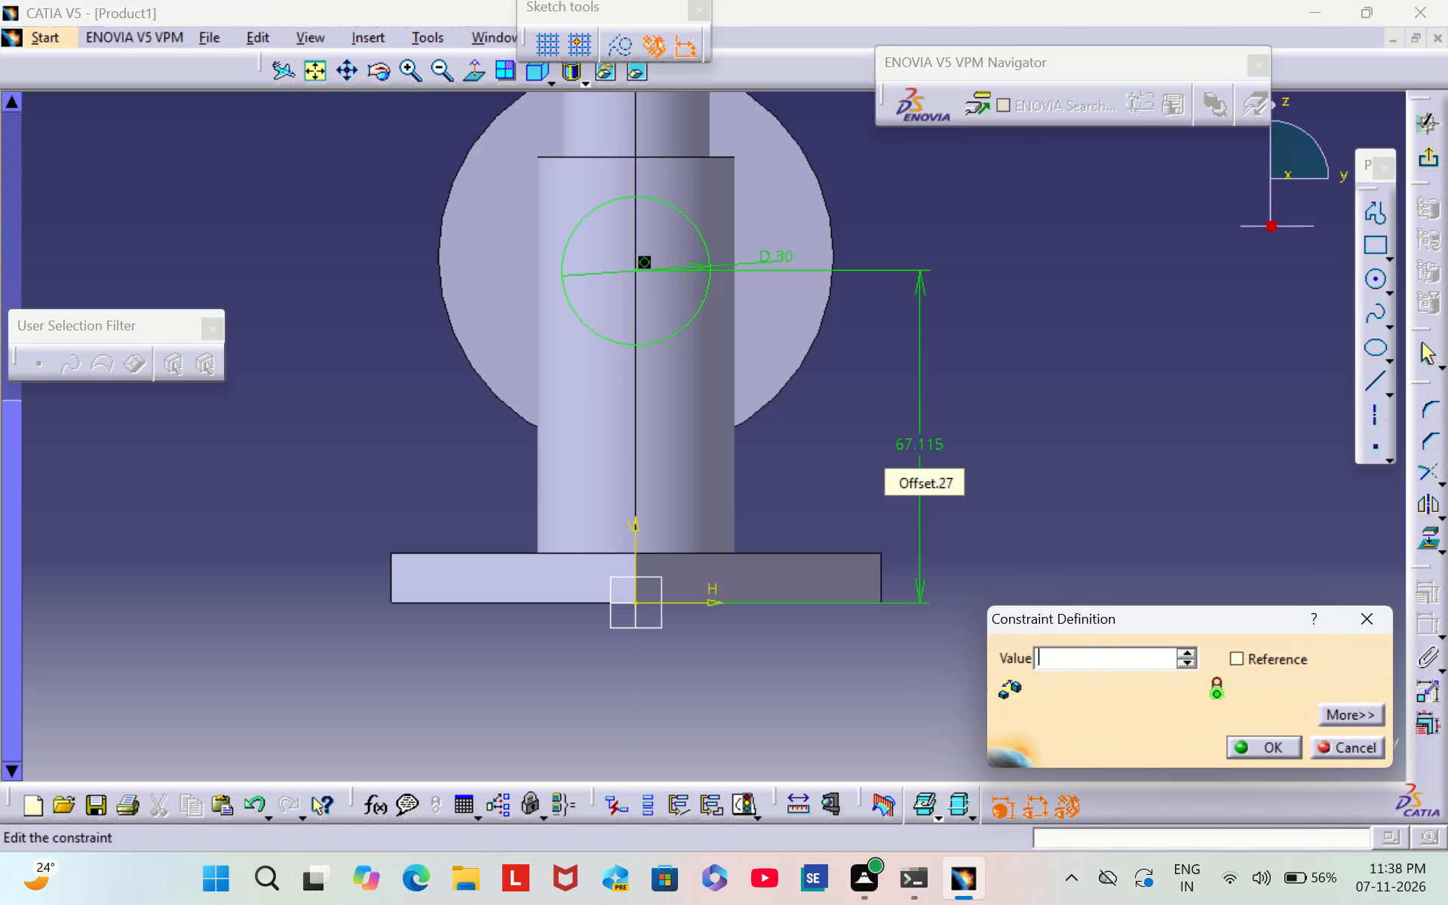
pyautogui.write('50')
pyautogui.press('Return')
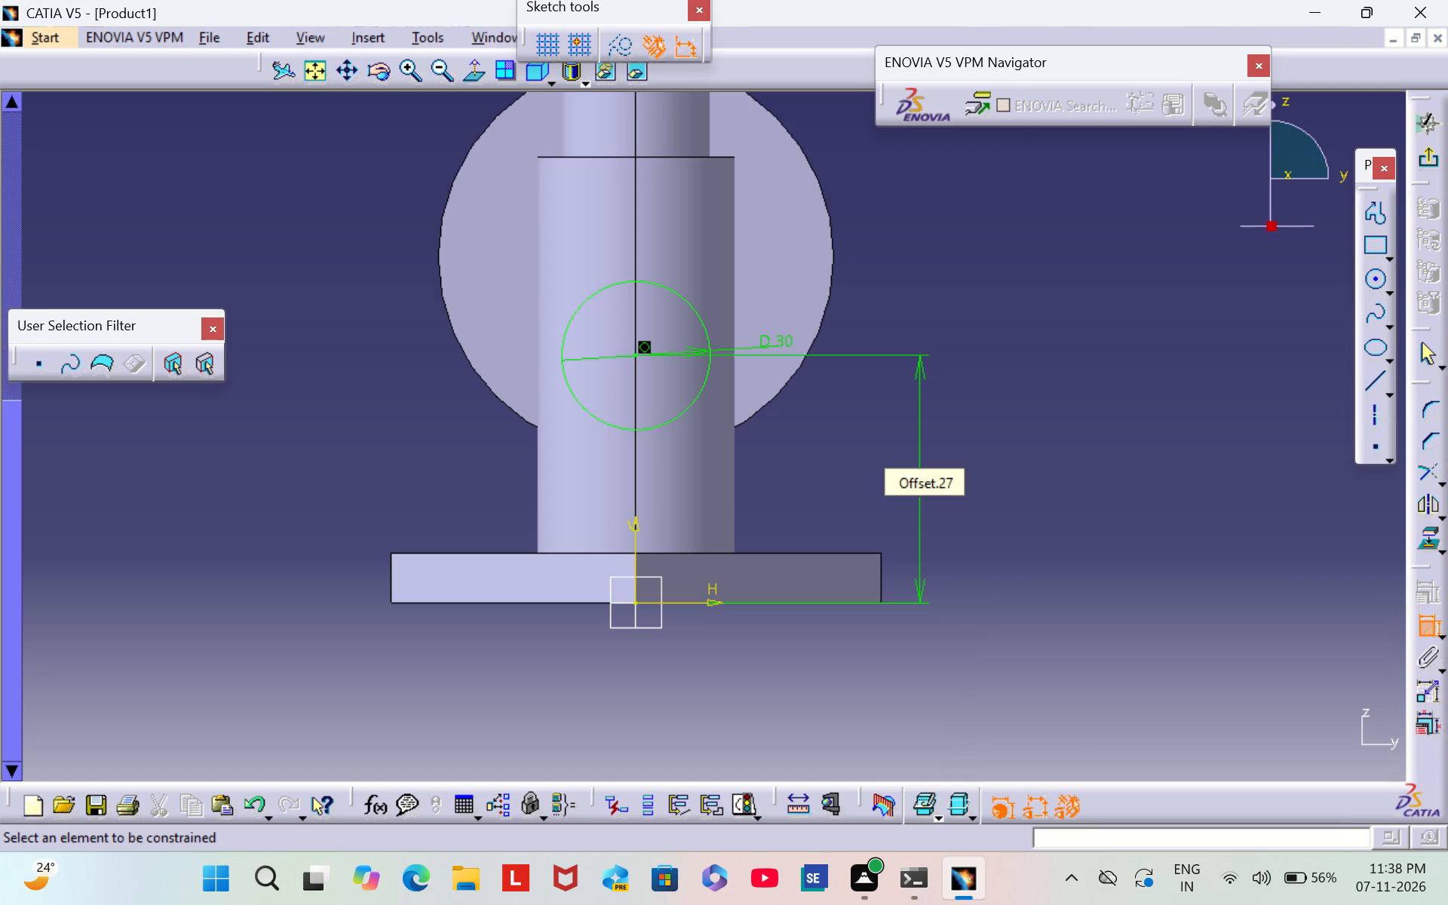
pyautogui.click(1170, 480)
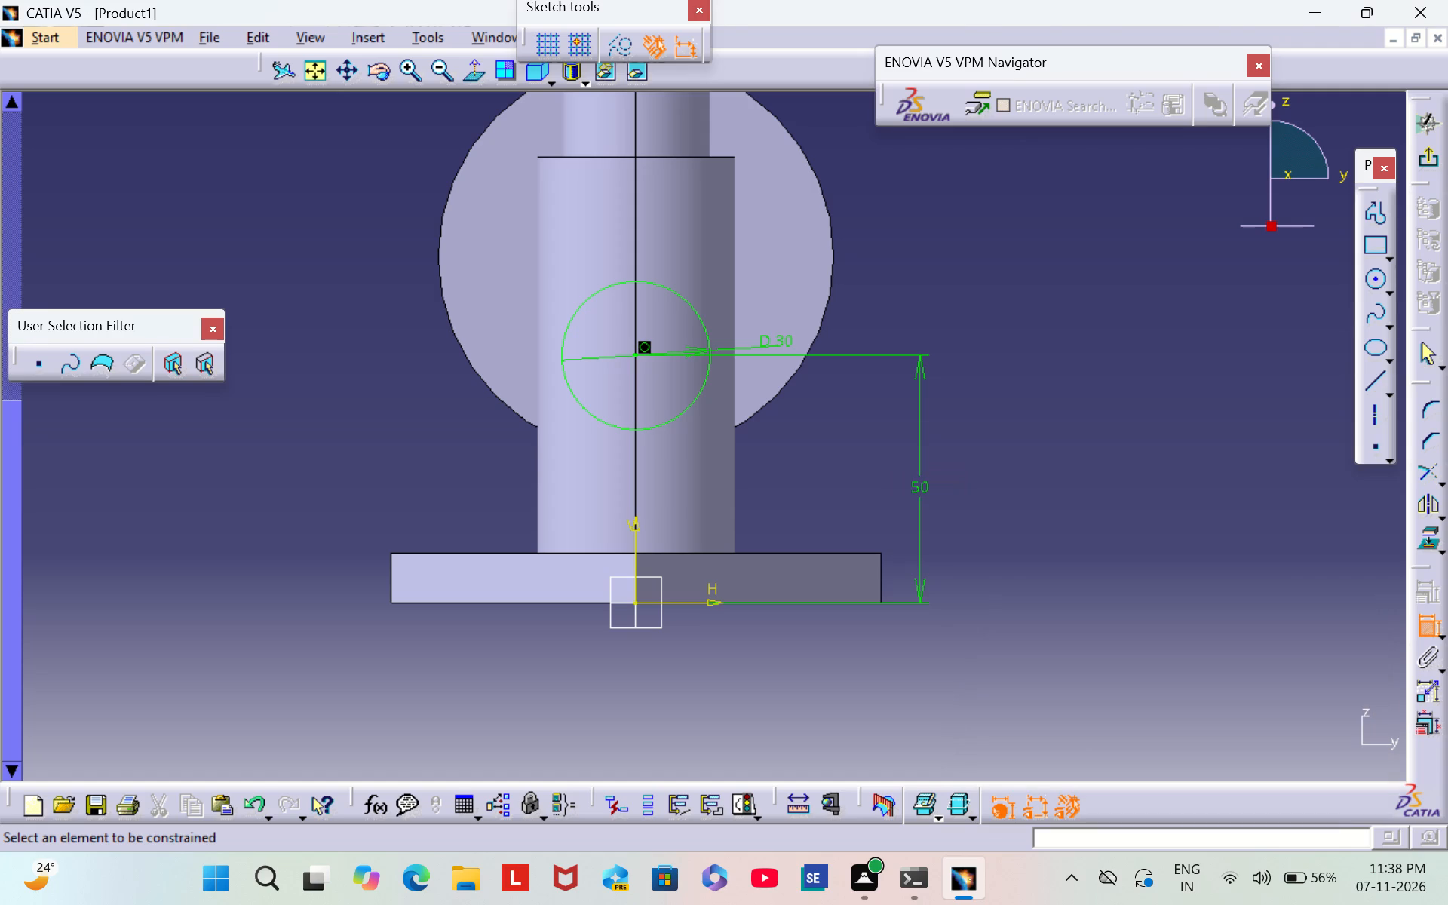
pyautogui.click(1428, 158)
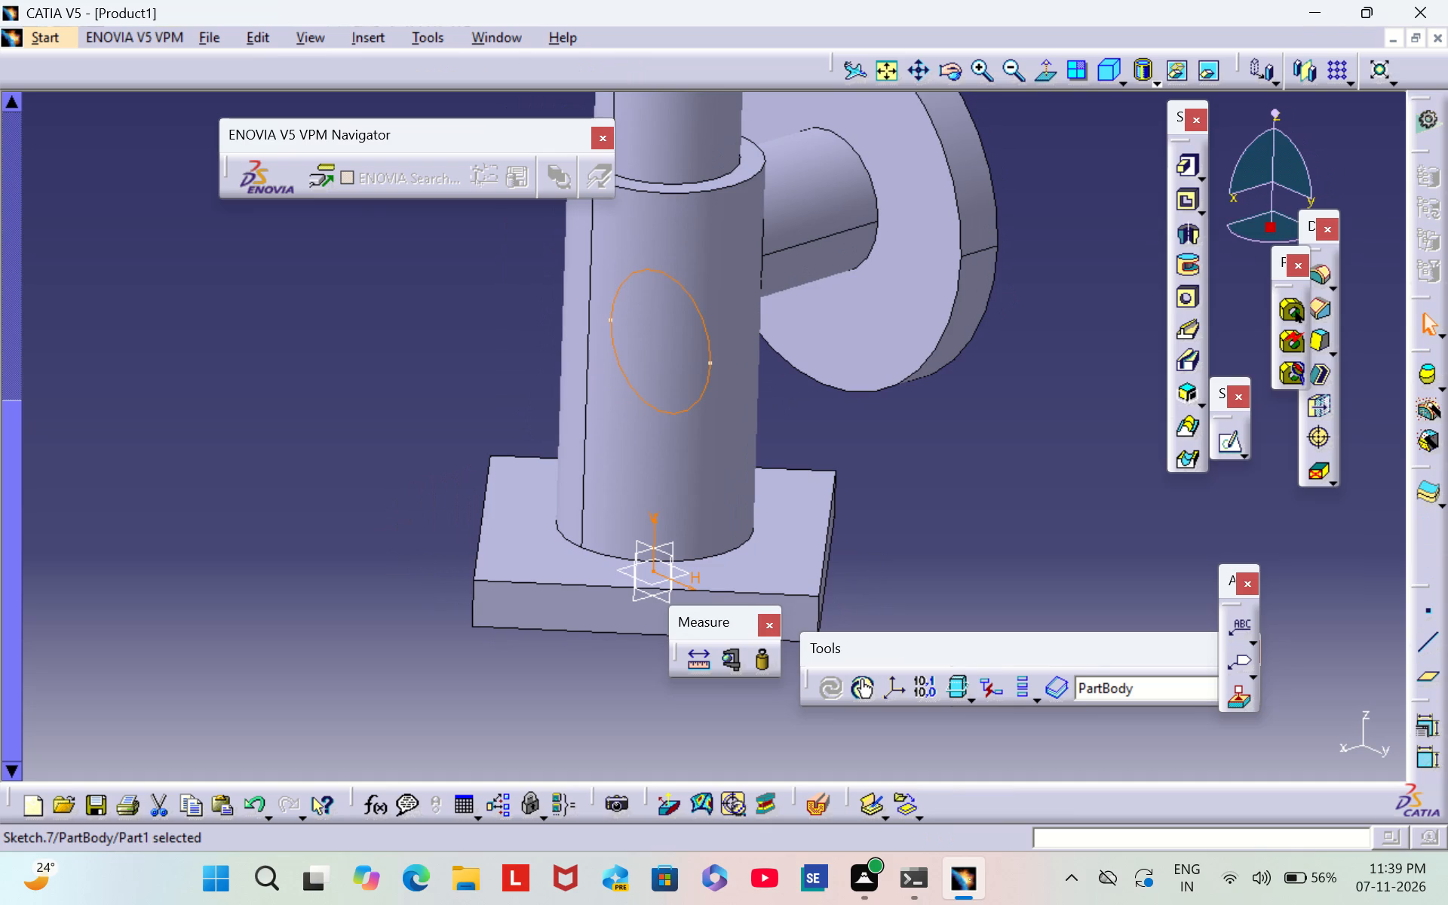
# Extrude the 30 mm circle outward from the column with a Pad of length 55-27 mm.
pyautogui.click(1180, 164)
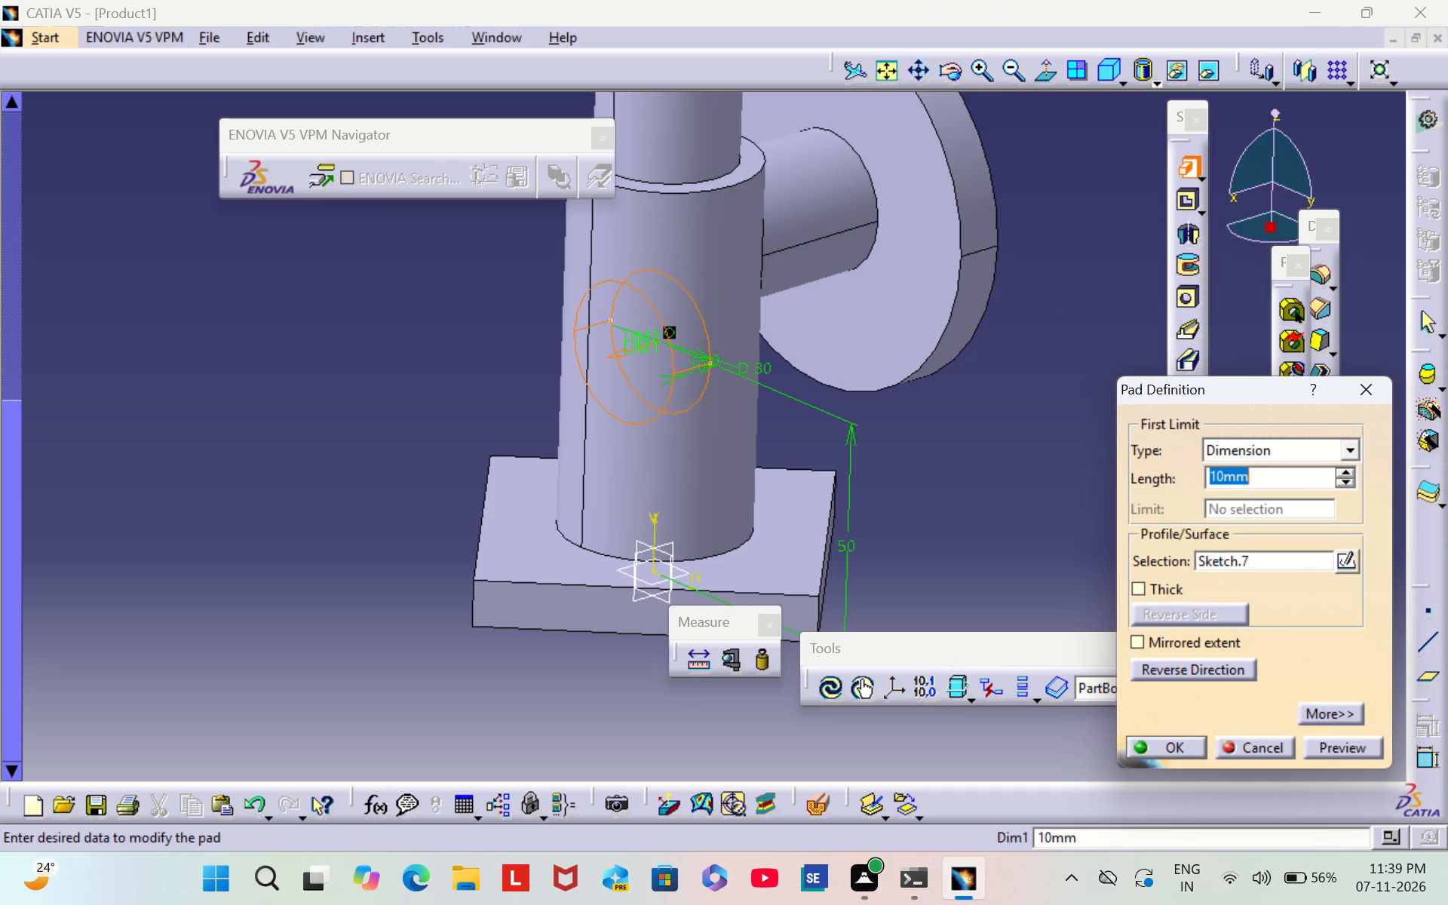
pyautogui.press('BackSpace')
pyautogui.write('55')
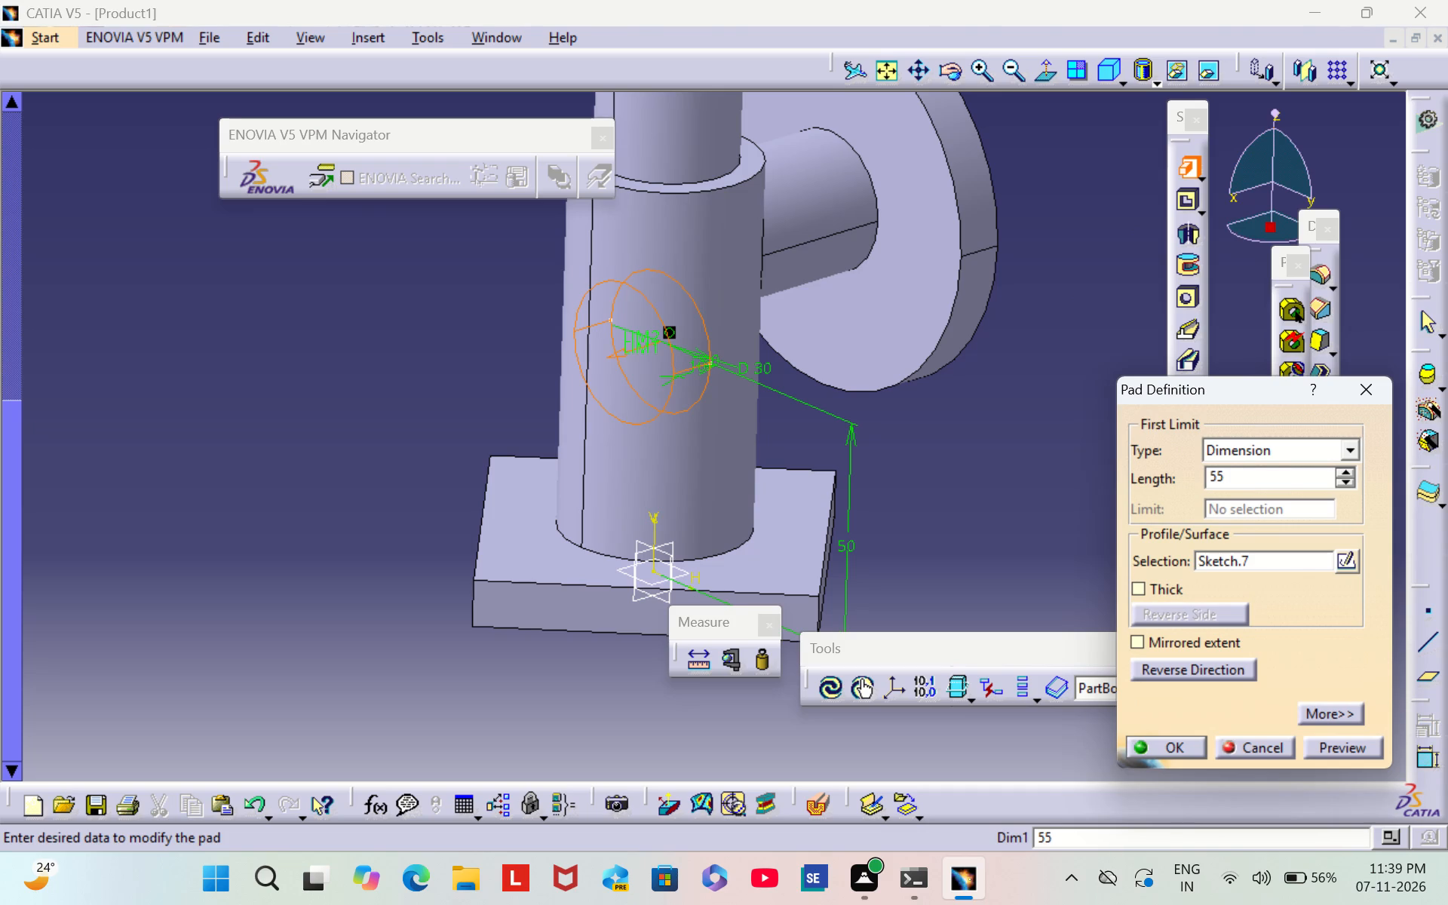
pyautogui.press('-')
pyautogui.write('27')
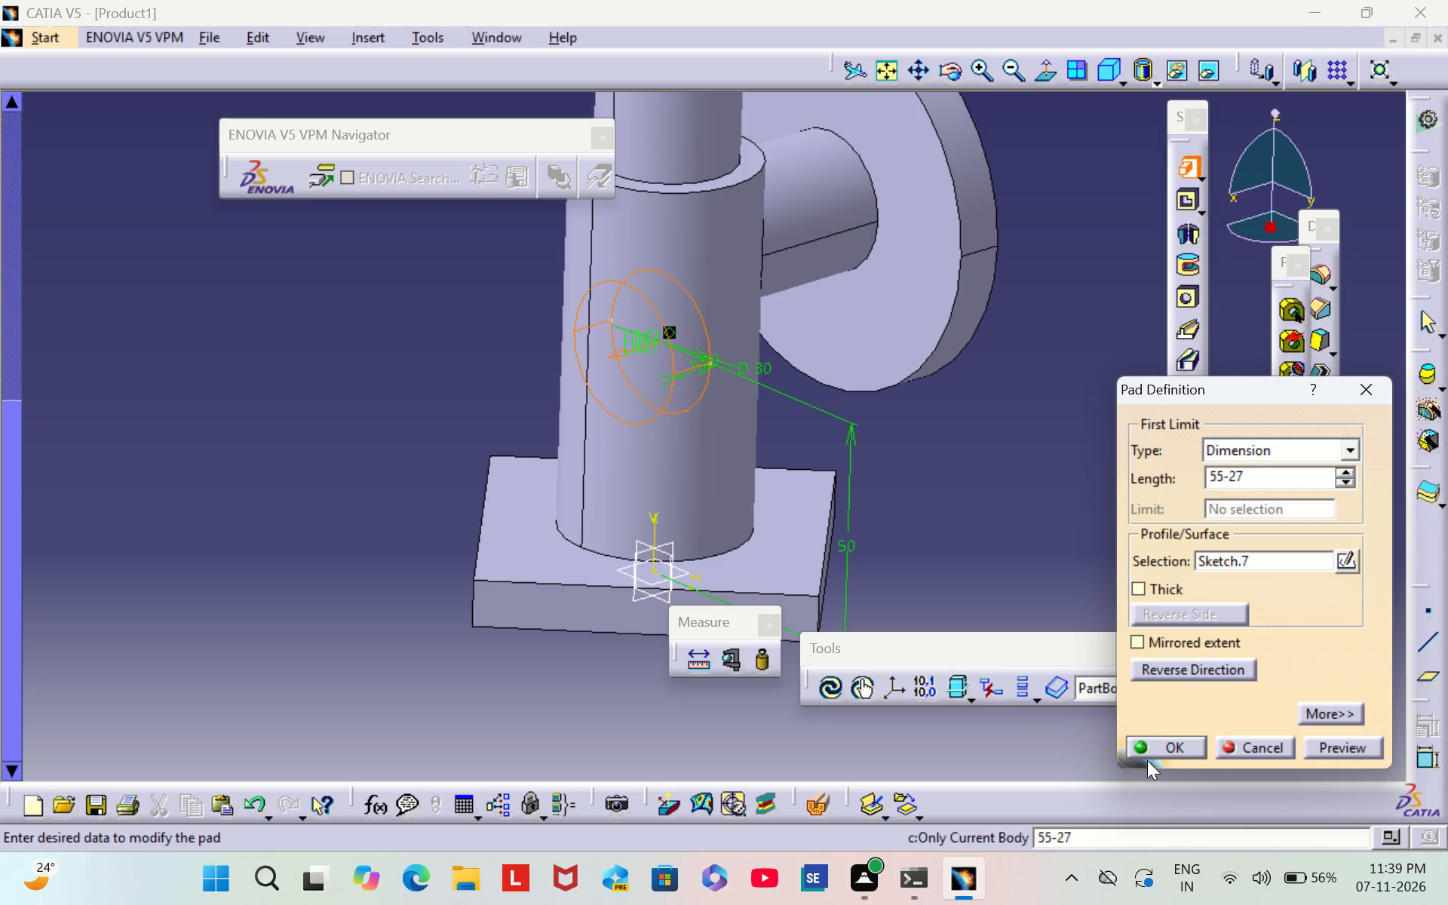
pyautogui.click(1178, 748)
pyautogui.click(999, 465)
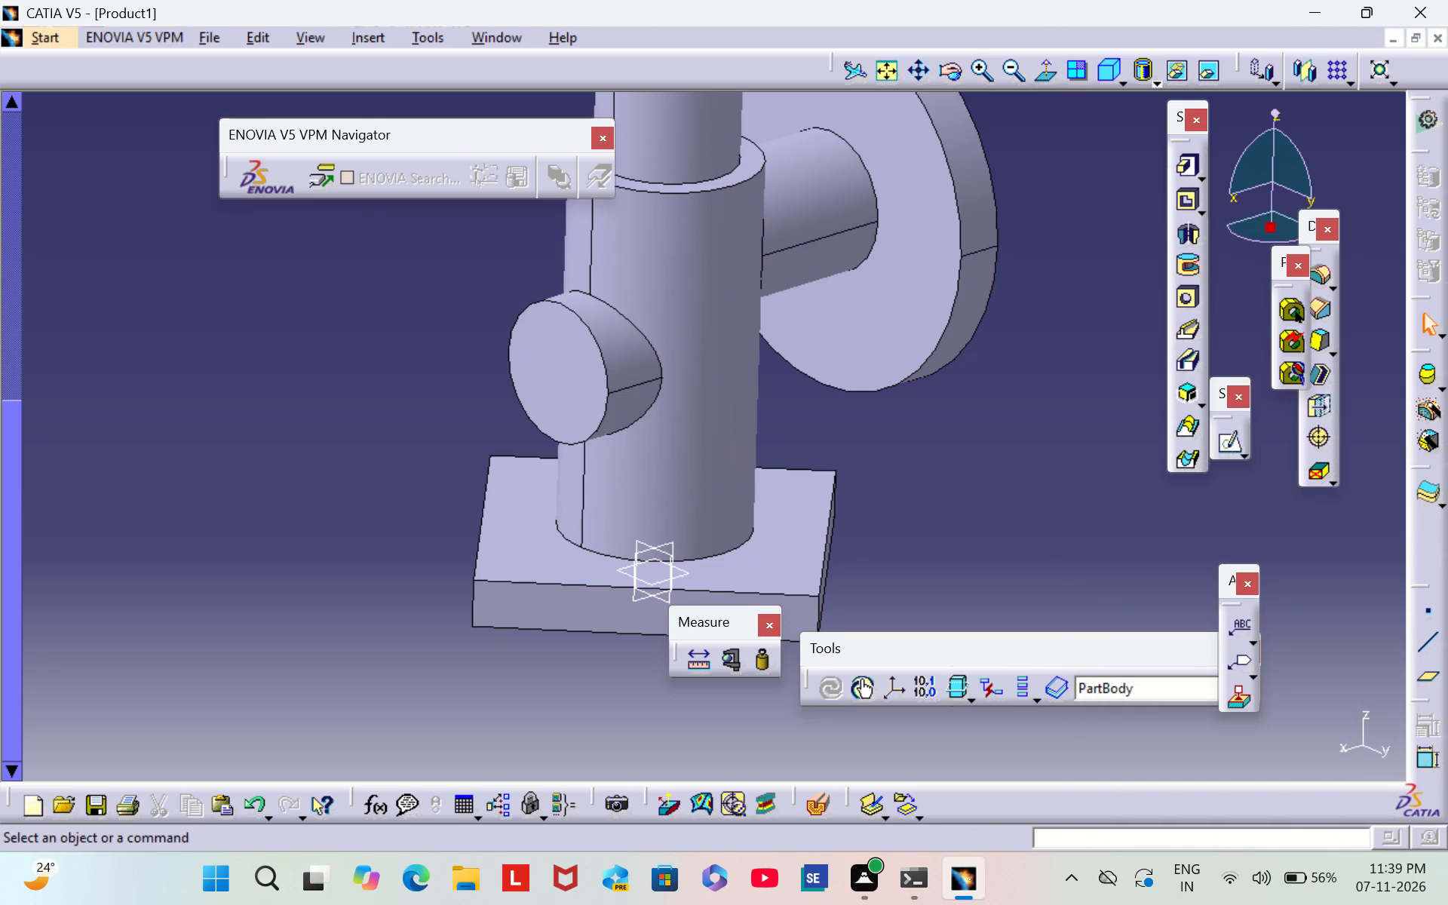
# Start a sketch on the new side boss's end face and draw a circle about 36 mm in diameter around the boss centre.
pyautogui.click(594, 368)
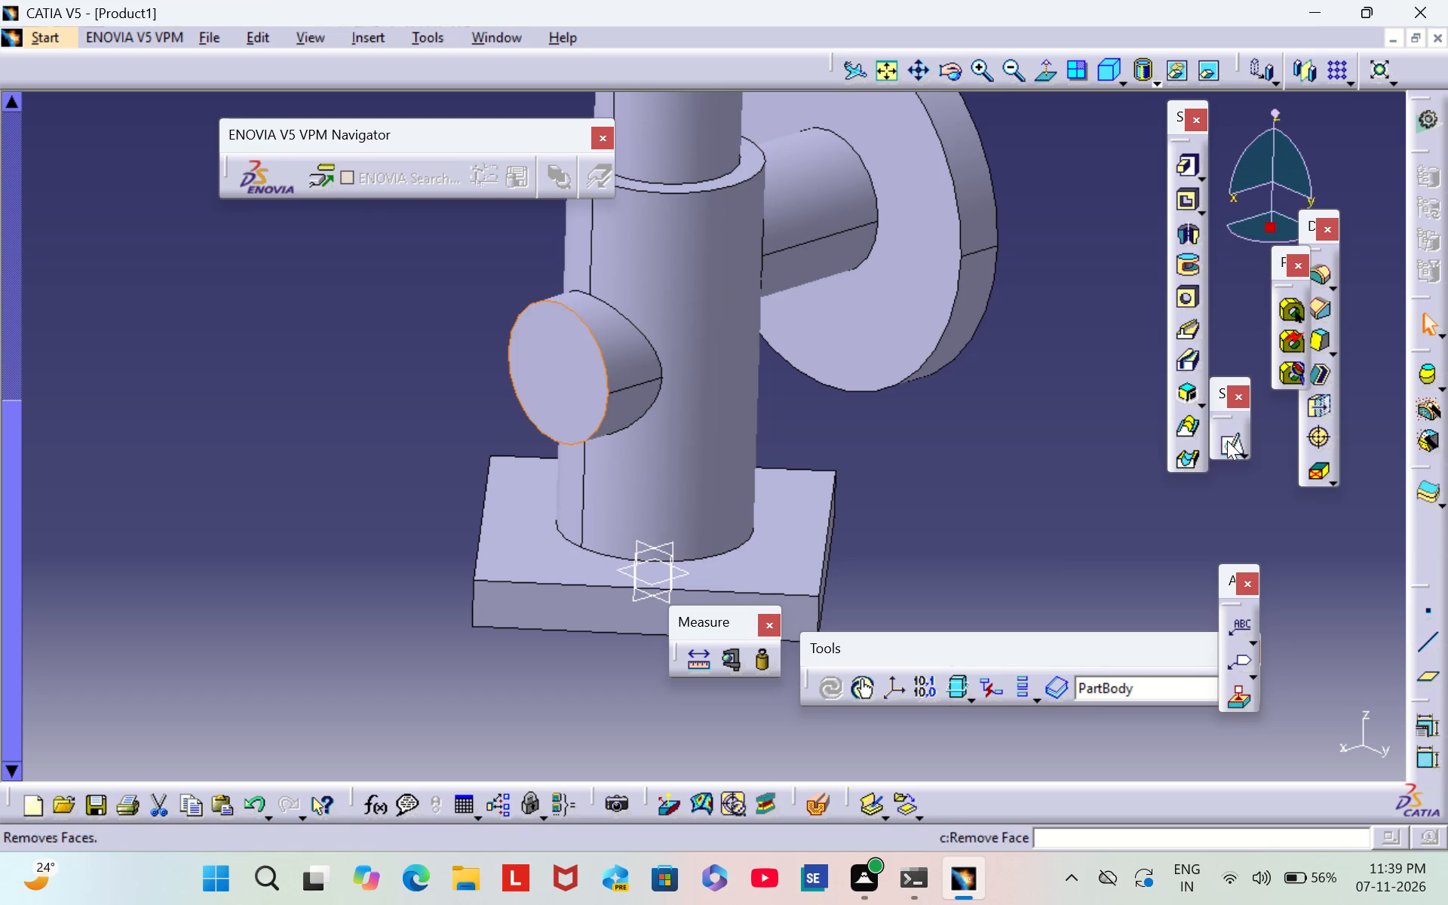
pyautogui.click(1229, 440)
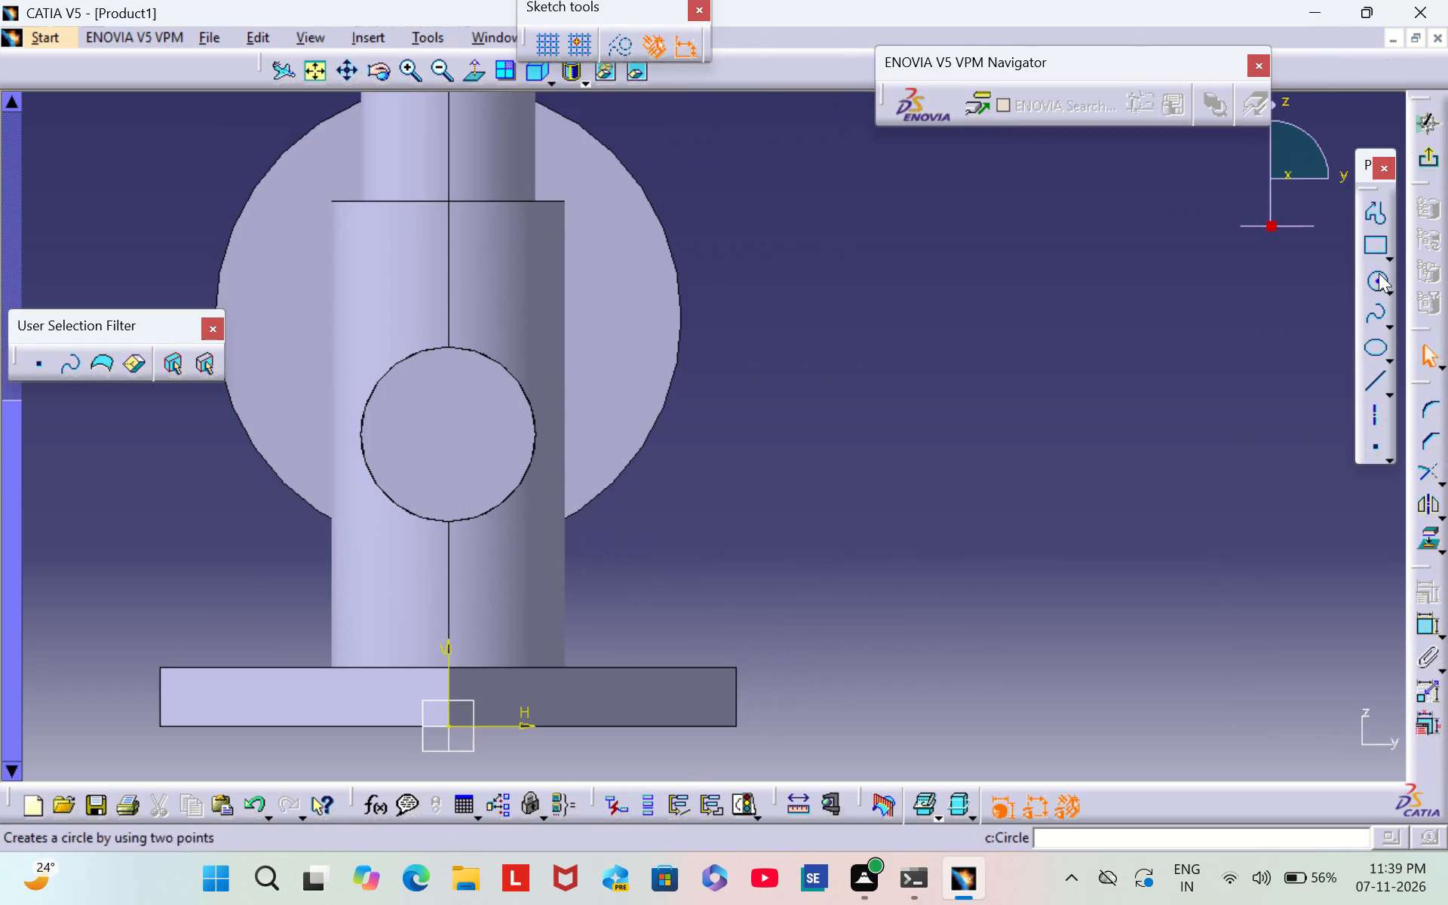
pyautogui.click(1379, 276)
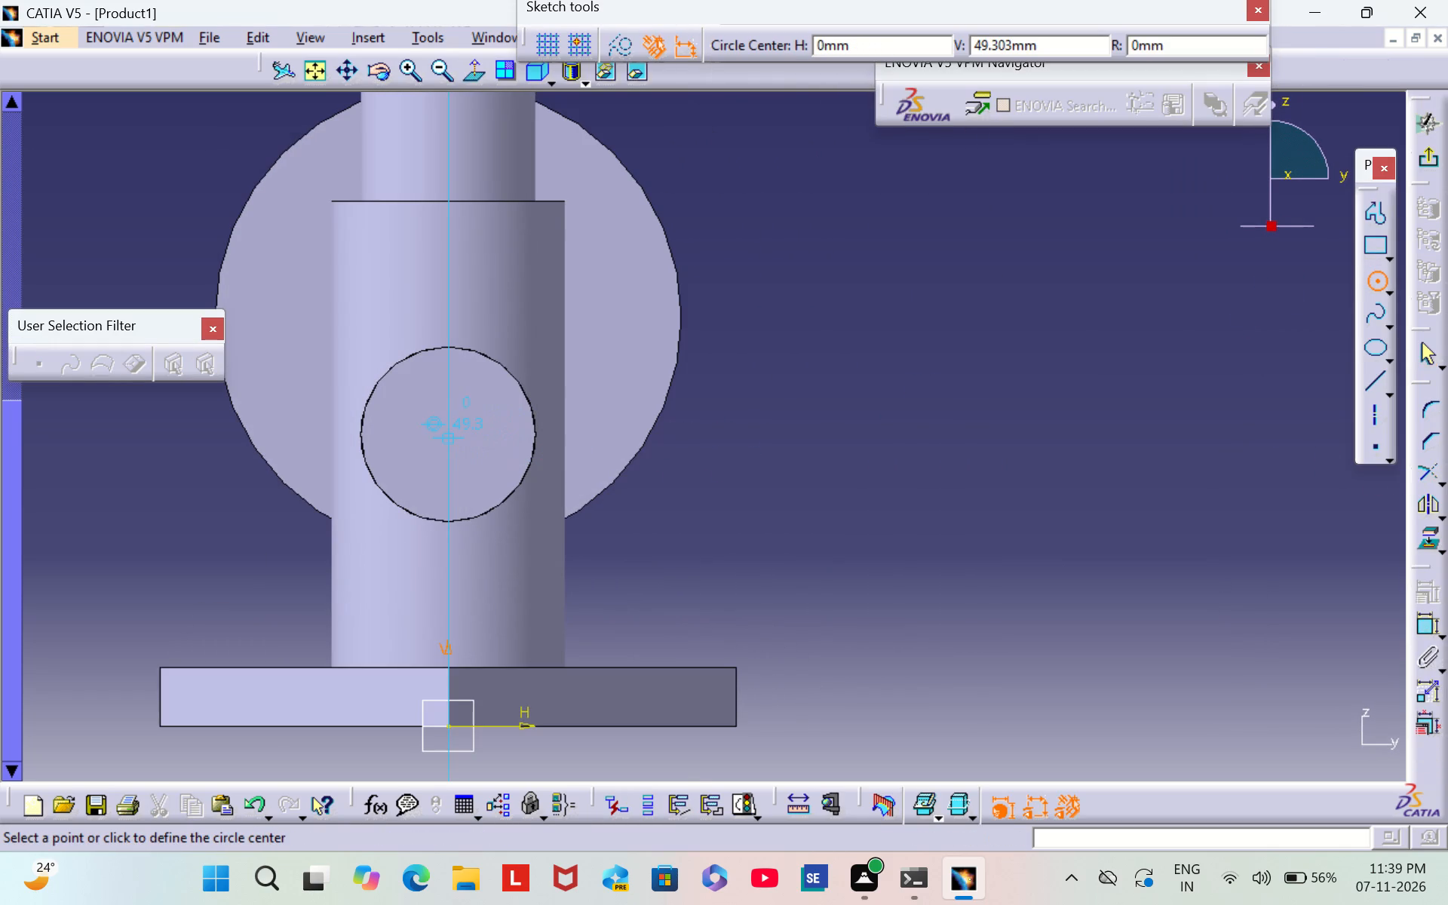
pyautogui.click(445, 434)
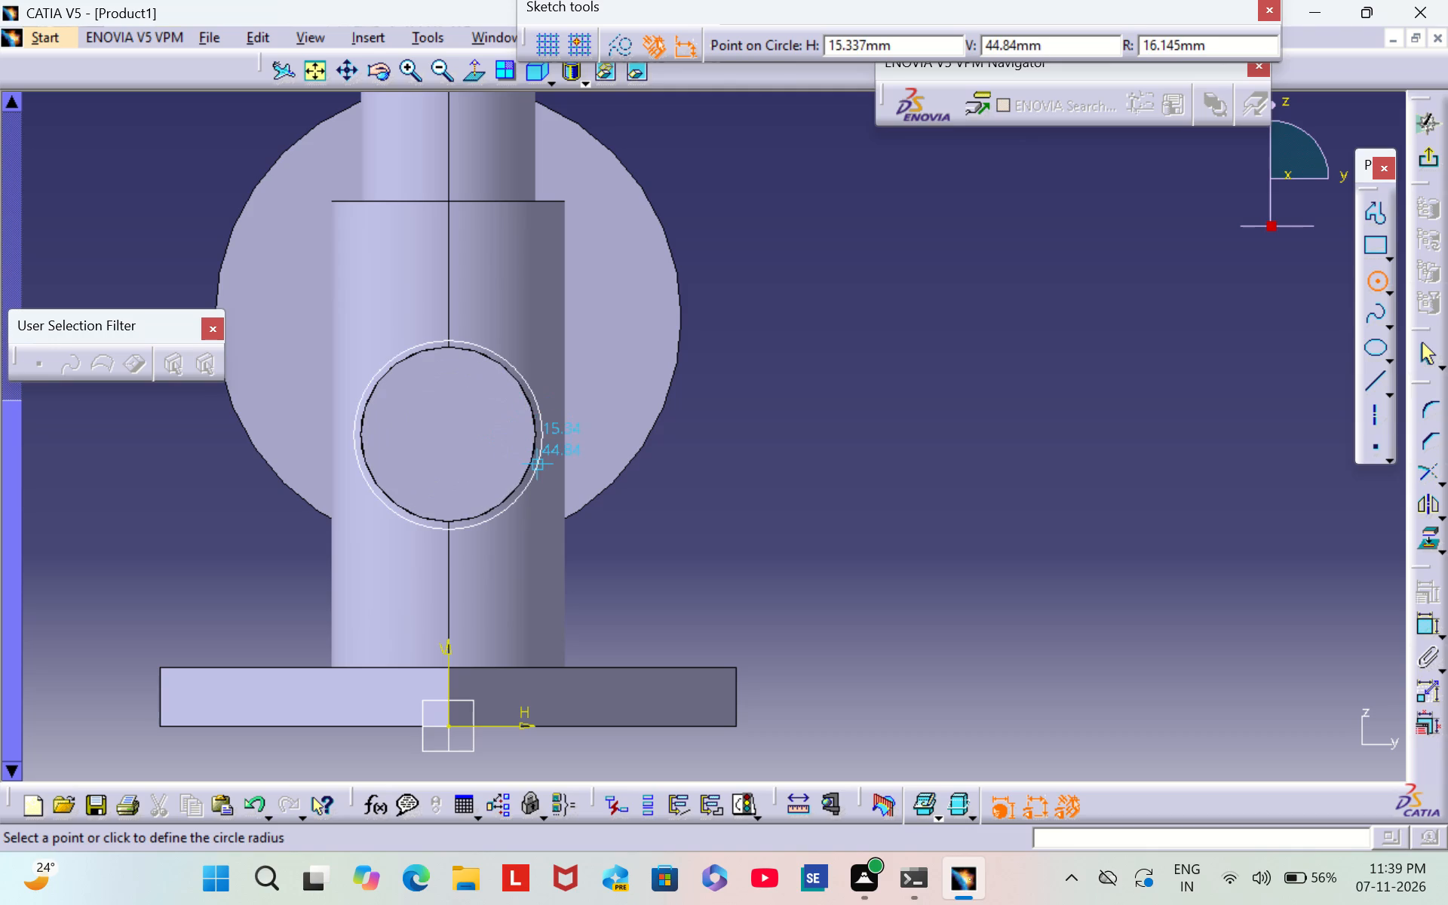
pyautogui.doubleClick(545, 480)
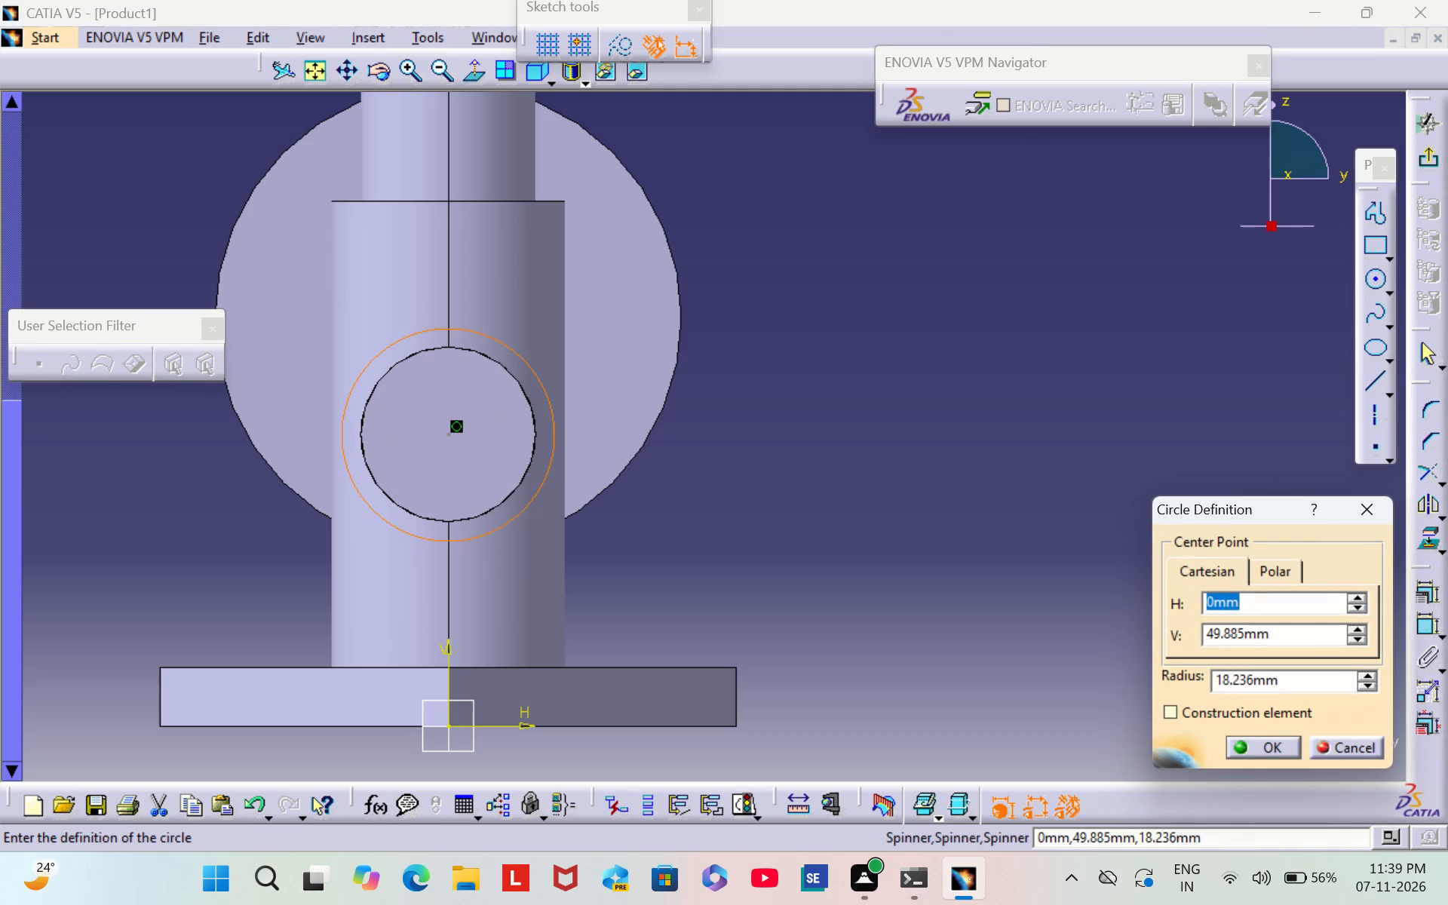
pyautogui.click(1380, 513)
pyautogui.moveTo(806, 541); pyautogui.dragTo(989, 593, button='middle')
pyautogui.click(1002, 540)
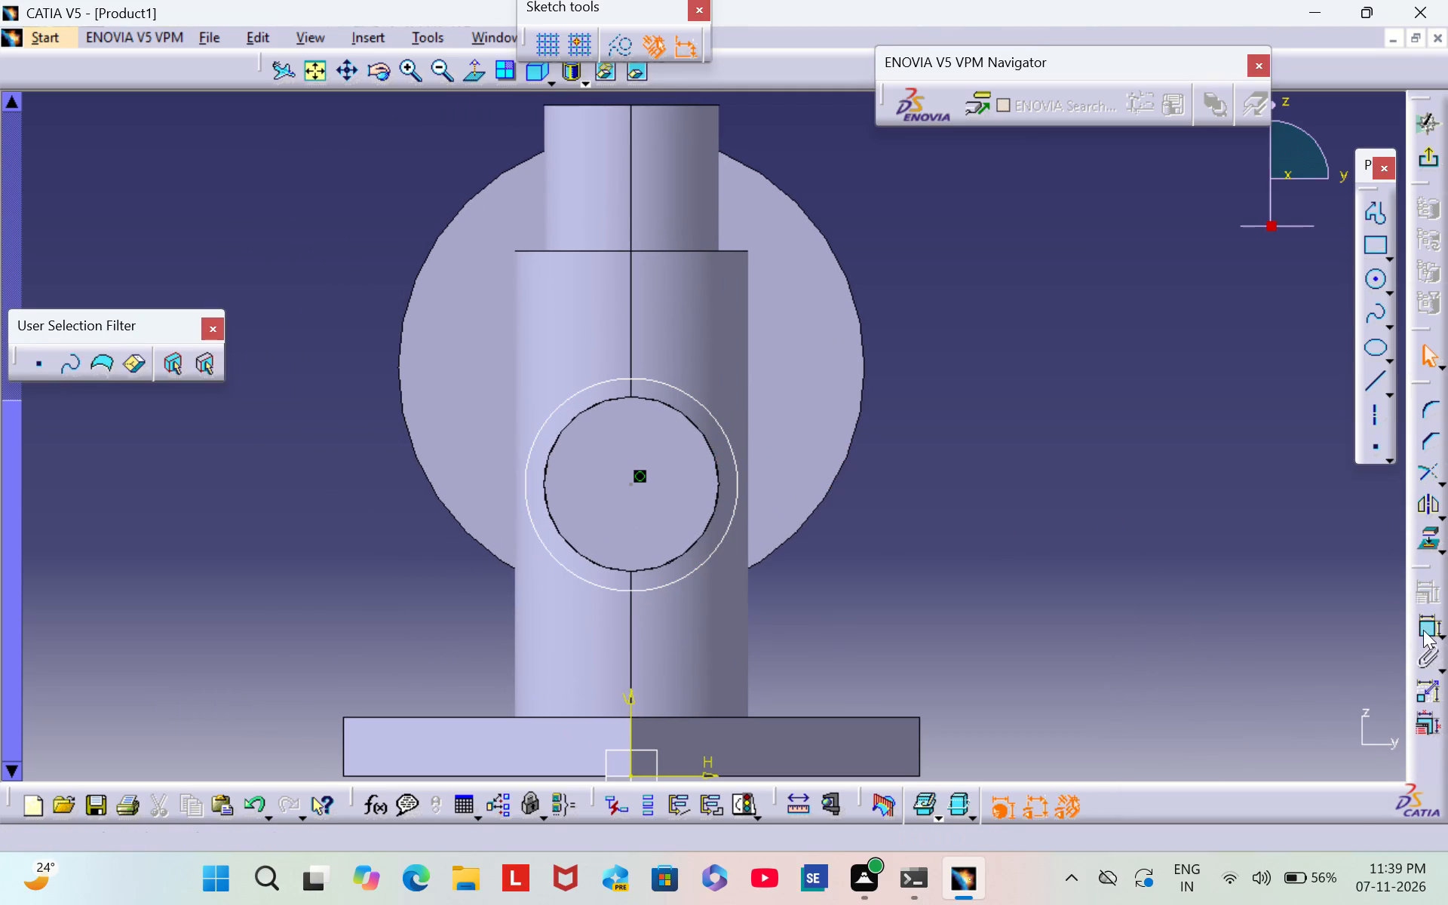
# Constrain the sketched circle to be concentric with the side boss's circular edge.
pyautogui.doubleClick(1425, 628)
pyautogui.click(717, 545)
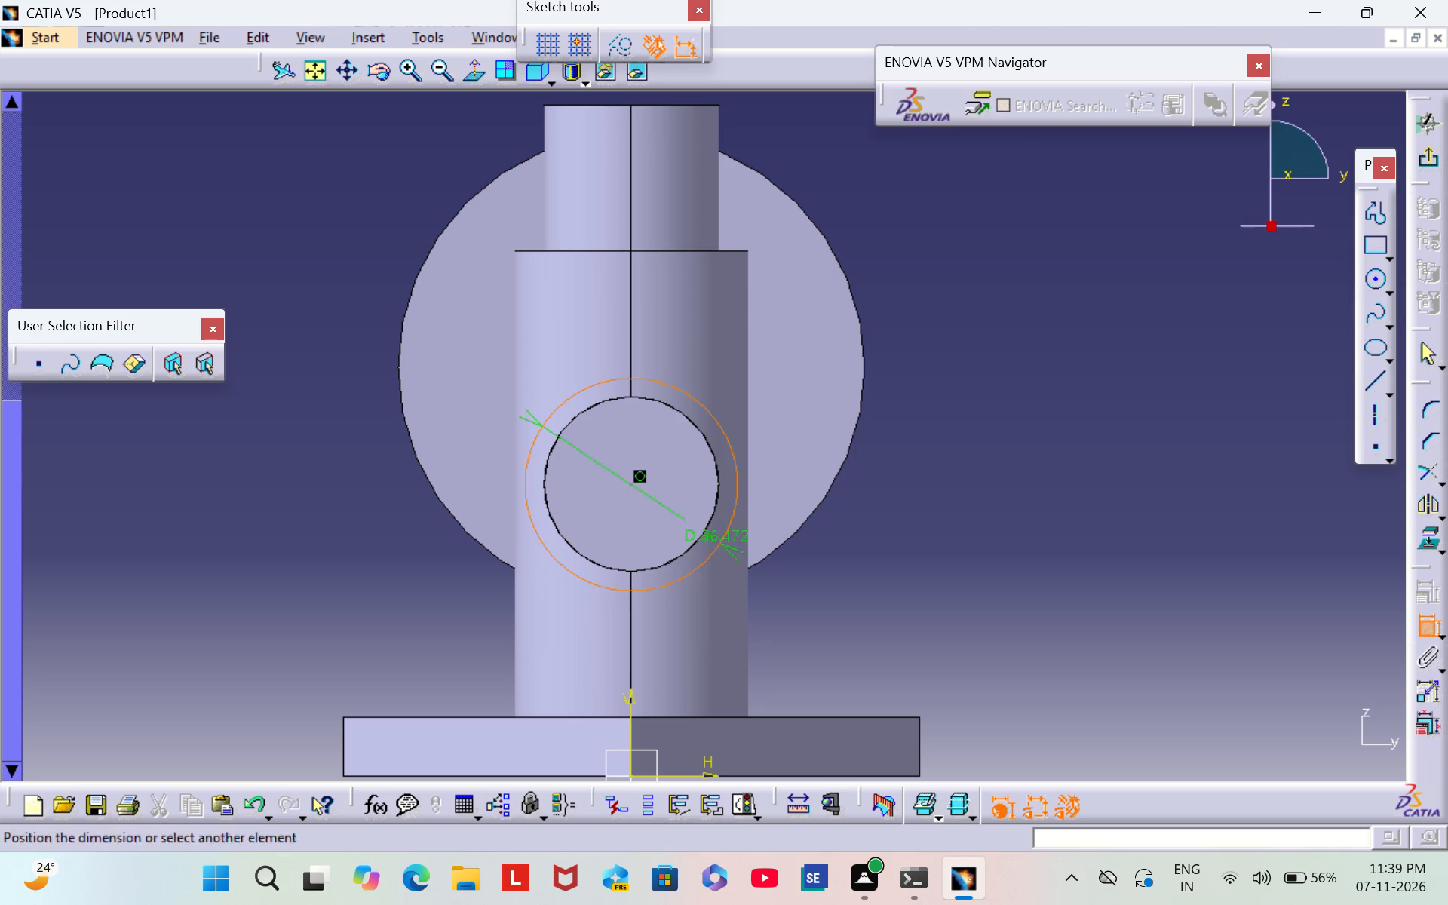
pyautogui.click(713, 520)
pyautogui.rightClick(713, 518)
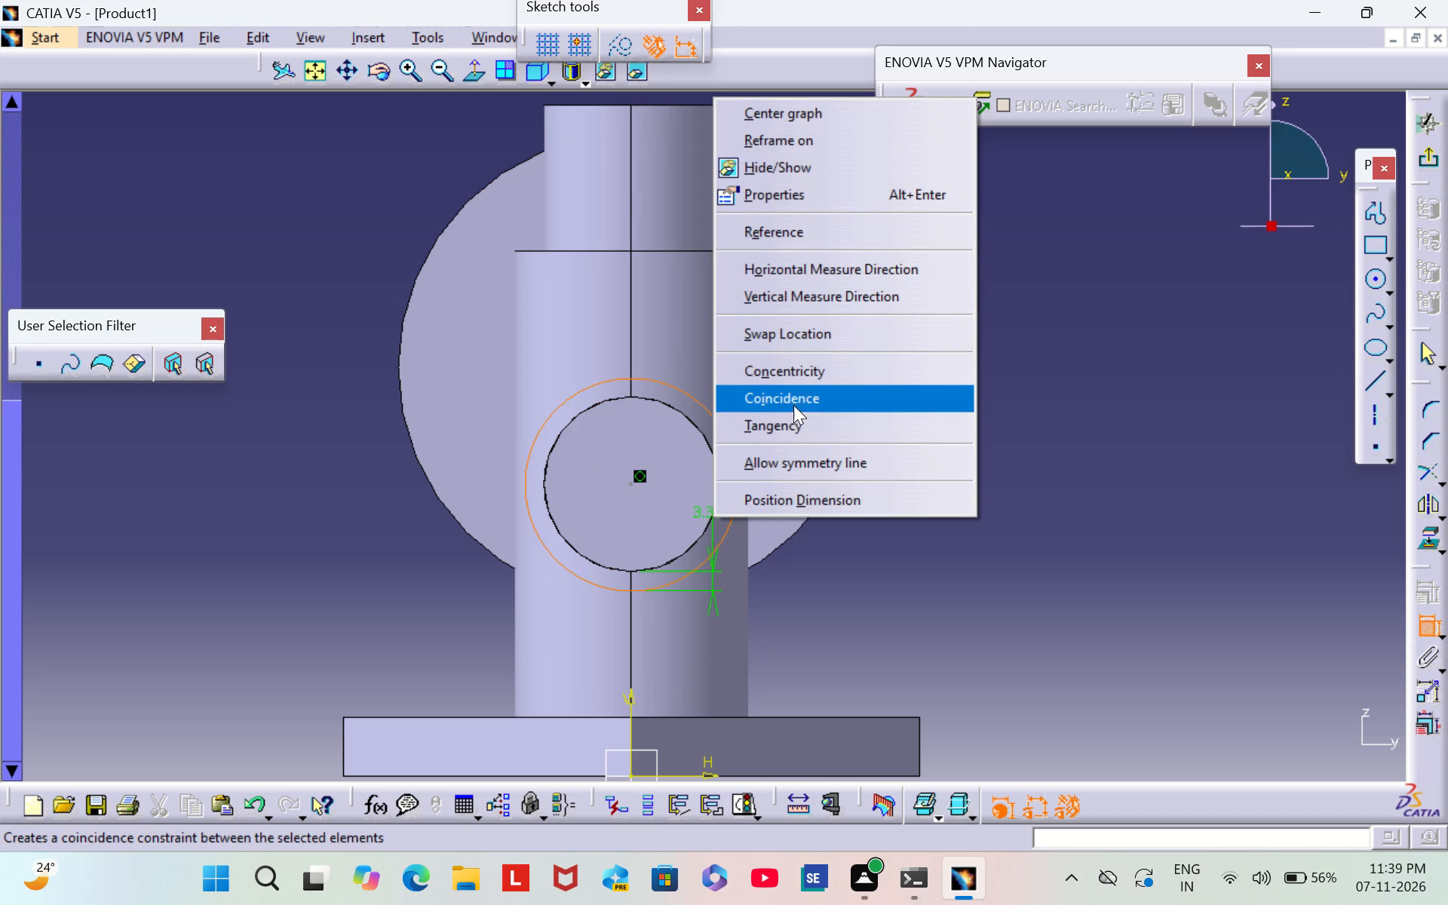
pyautogui.click(816, 368)
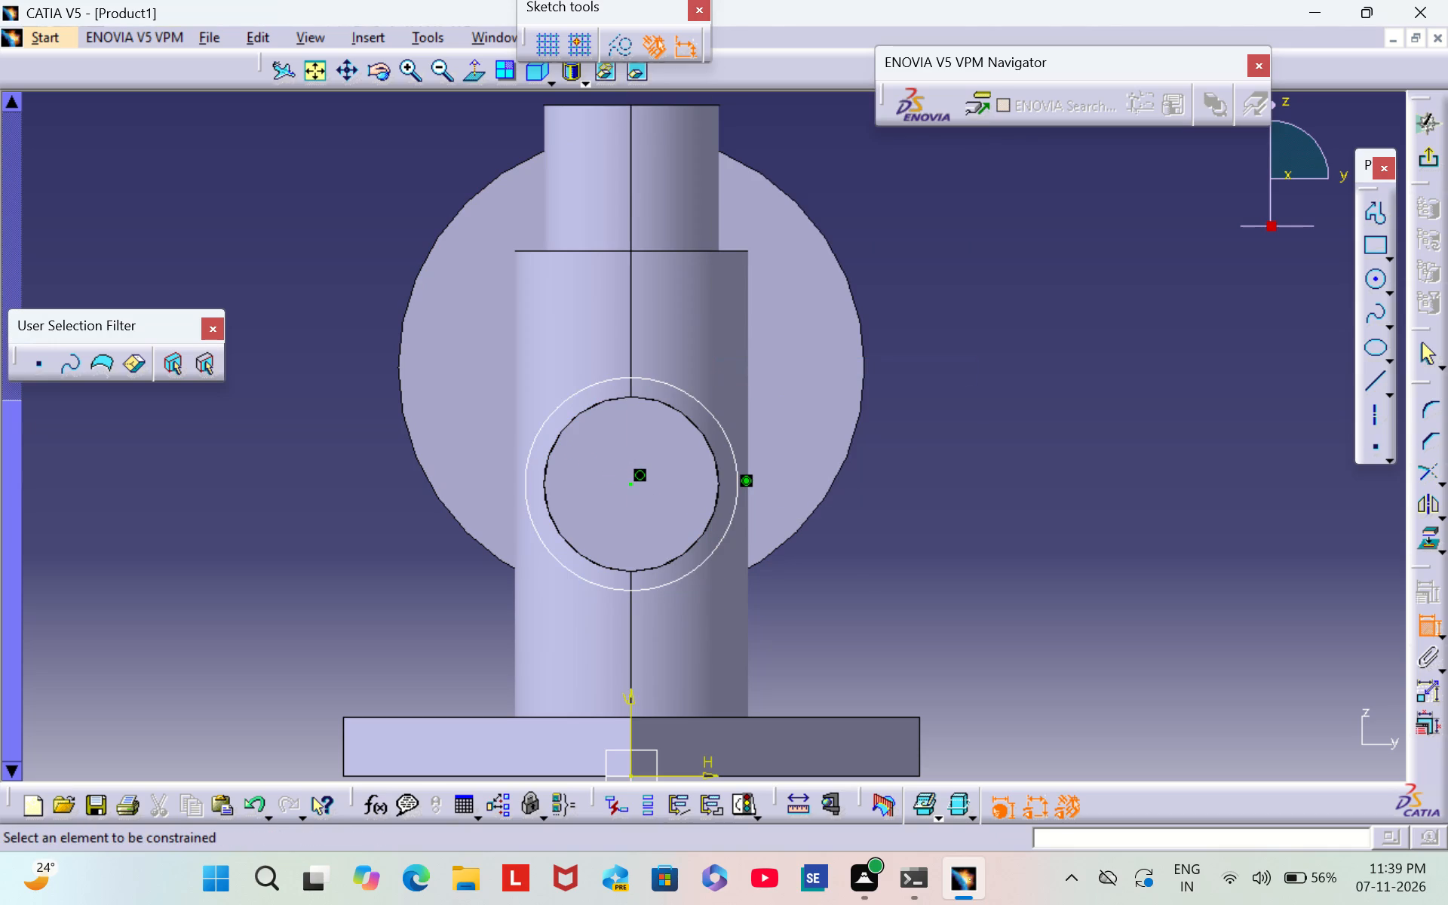
# Dimension the concentric circle's diameter, set it to 25 mm, place the label closer to the circle and exit the sketch.
pyautogui.click(700, 560)
pyautogui.click(1170, 667)
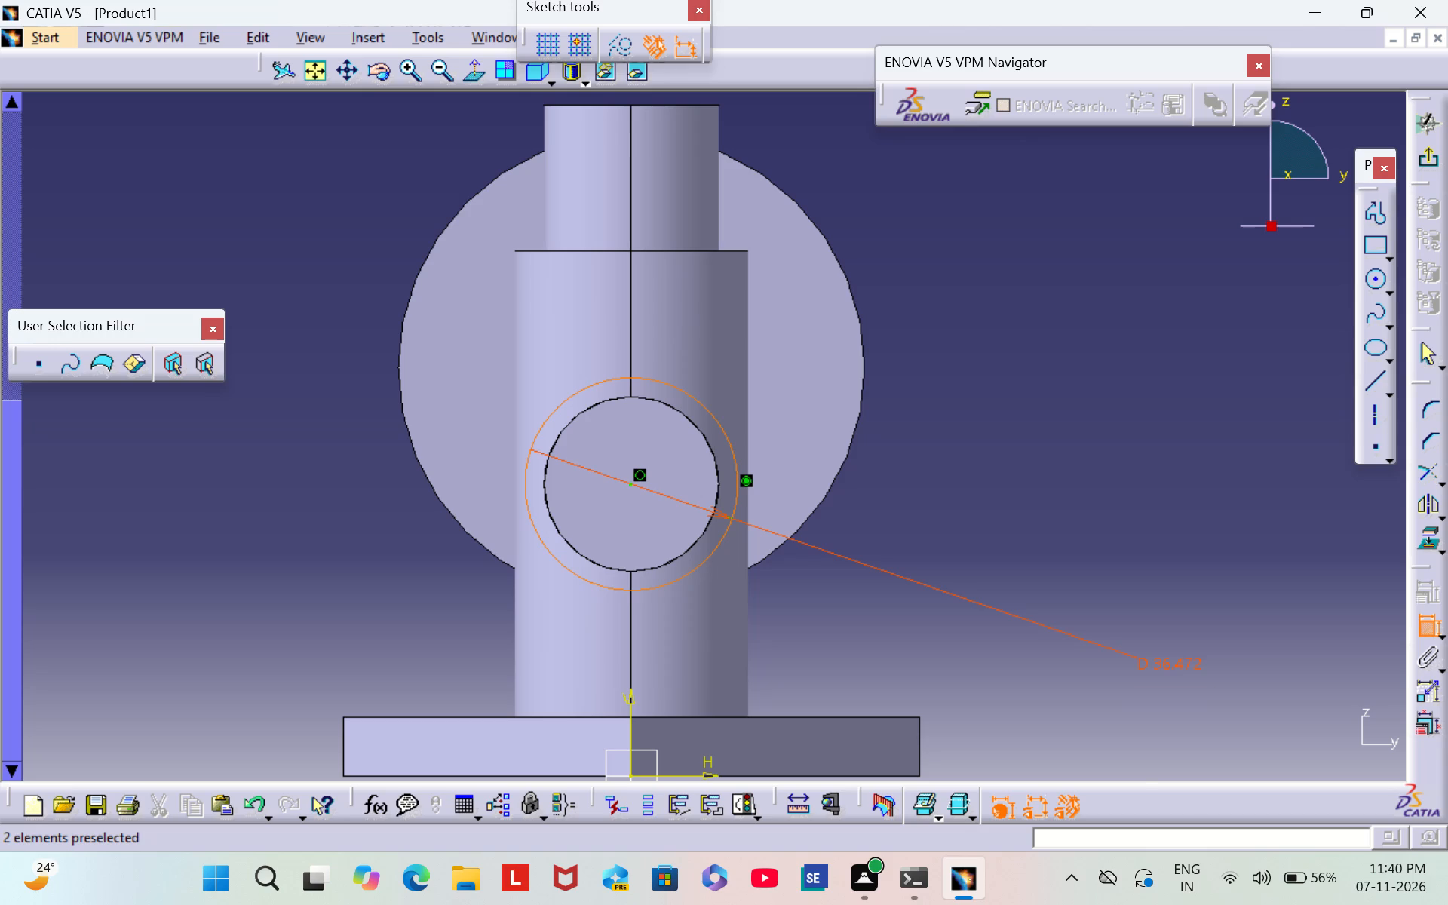
pyautogui.doubleClick(1170, 663)
pyautogui.press('BackSpace')
pyautogui.write('25')
pyautogui.press('Return')
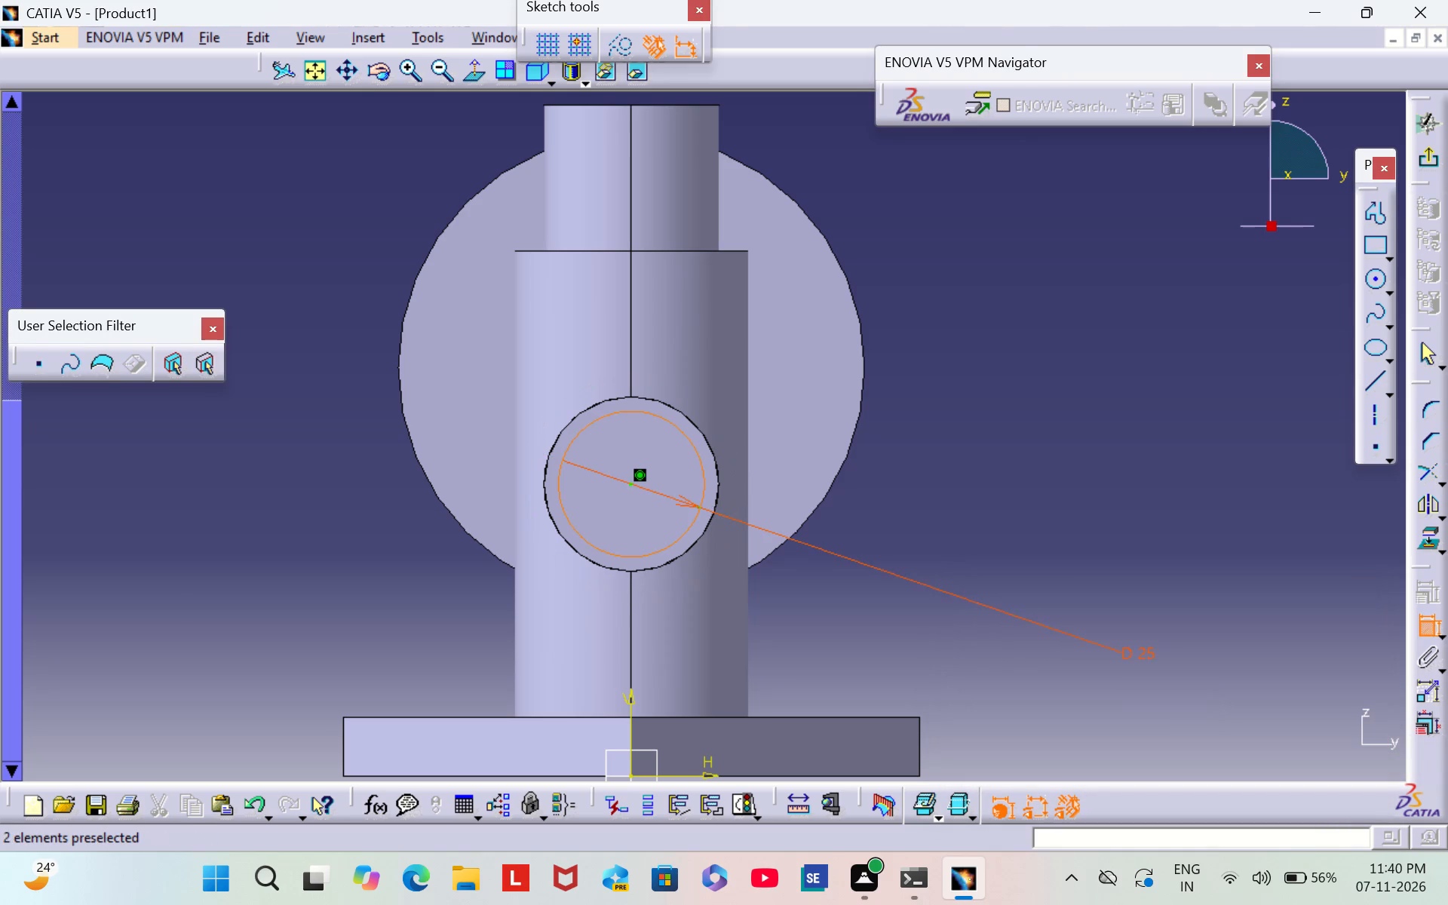
pyautogui.moveTo(1138, 655); pyautogui.dragTo(861, 545)
pyautogui.click(1010, 552)
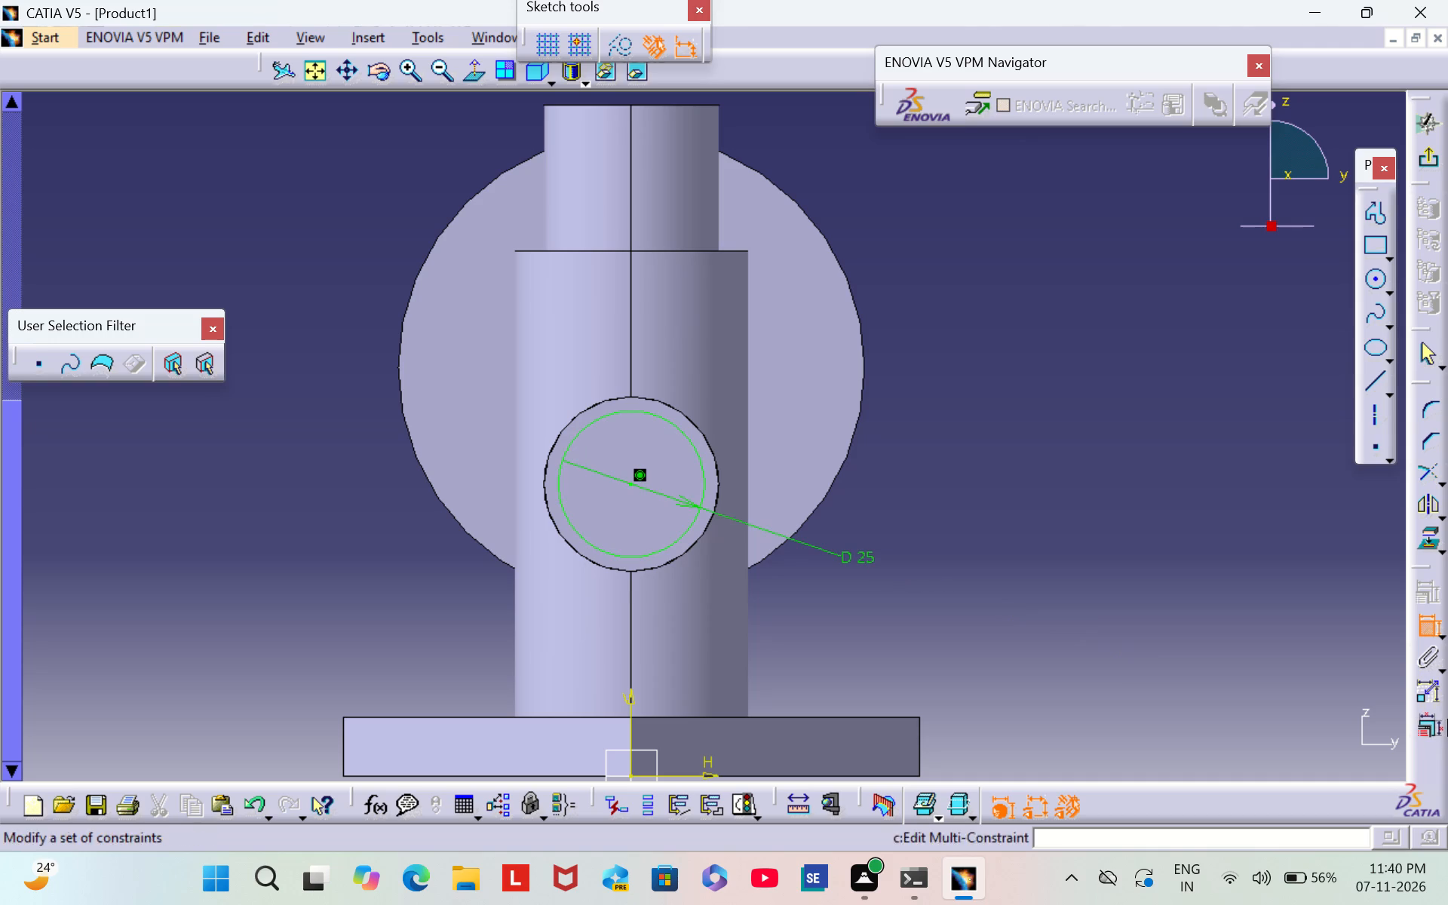
pyautogui.click(1430, 632)
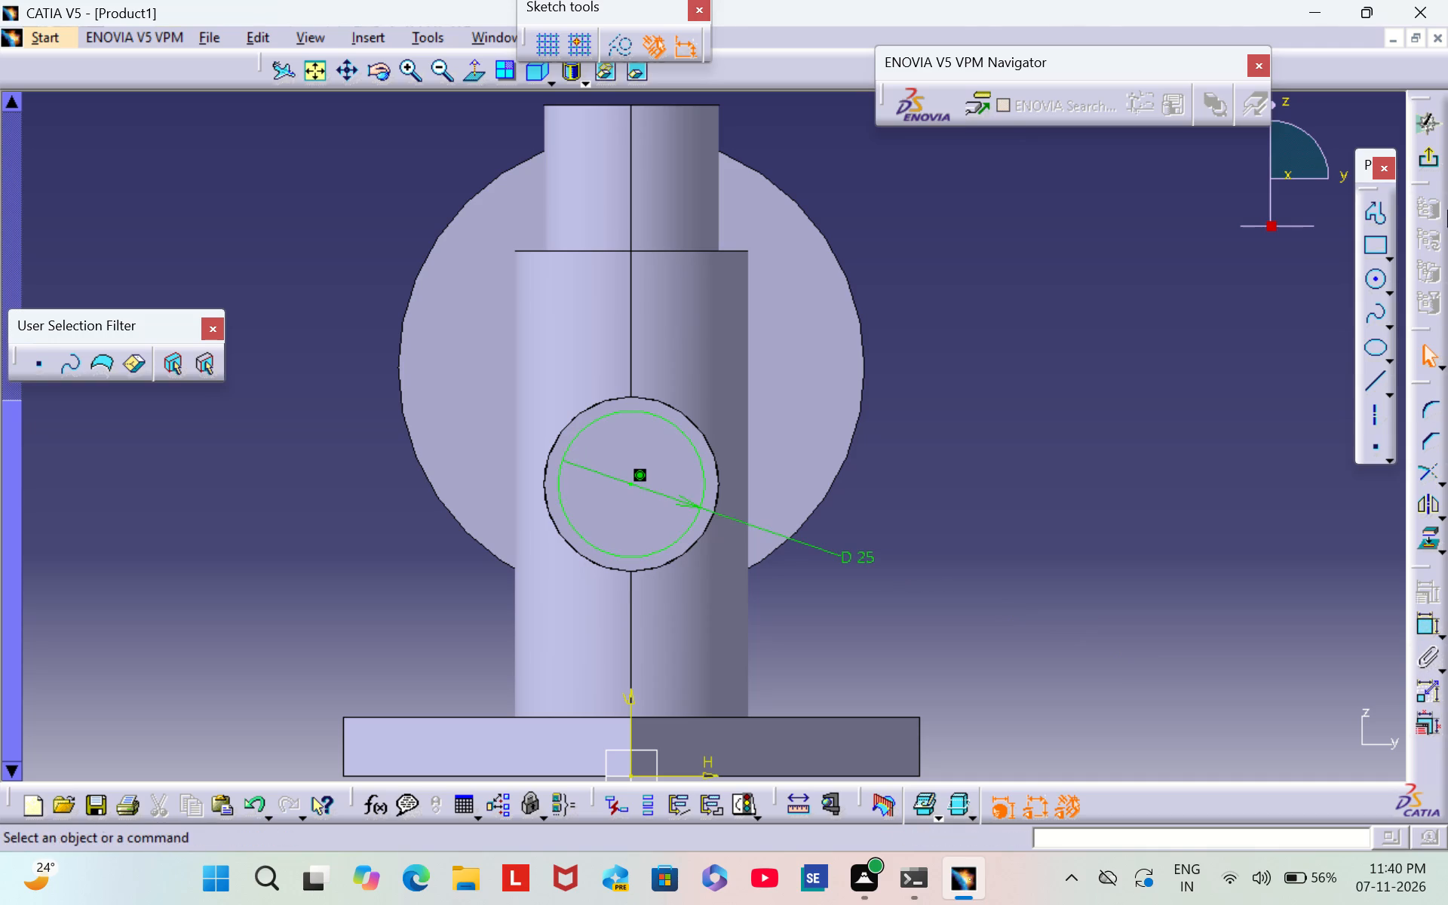
pyautogui.click(1422, 164)
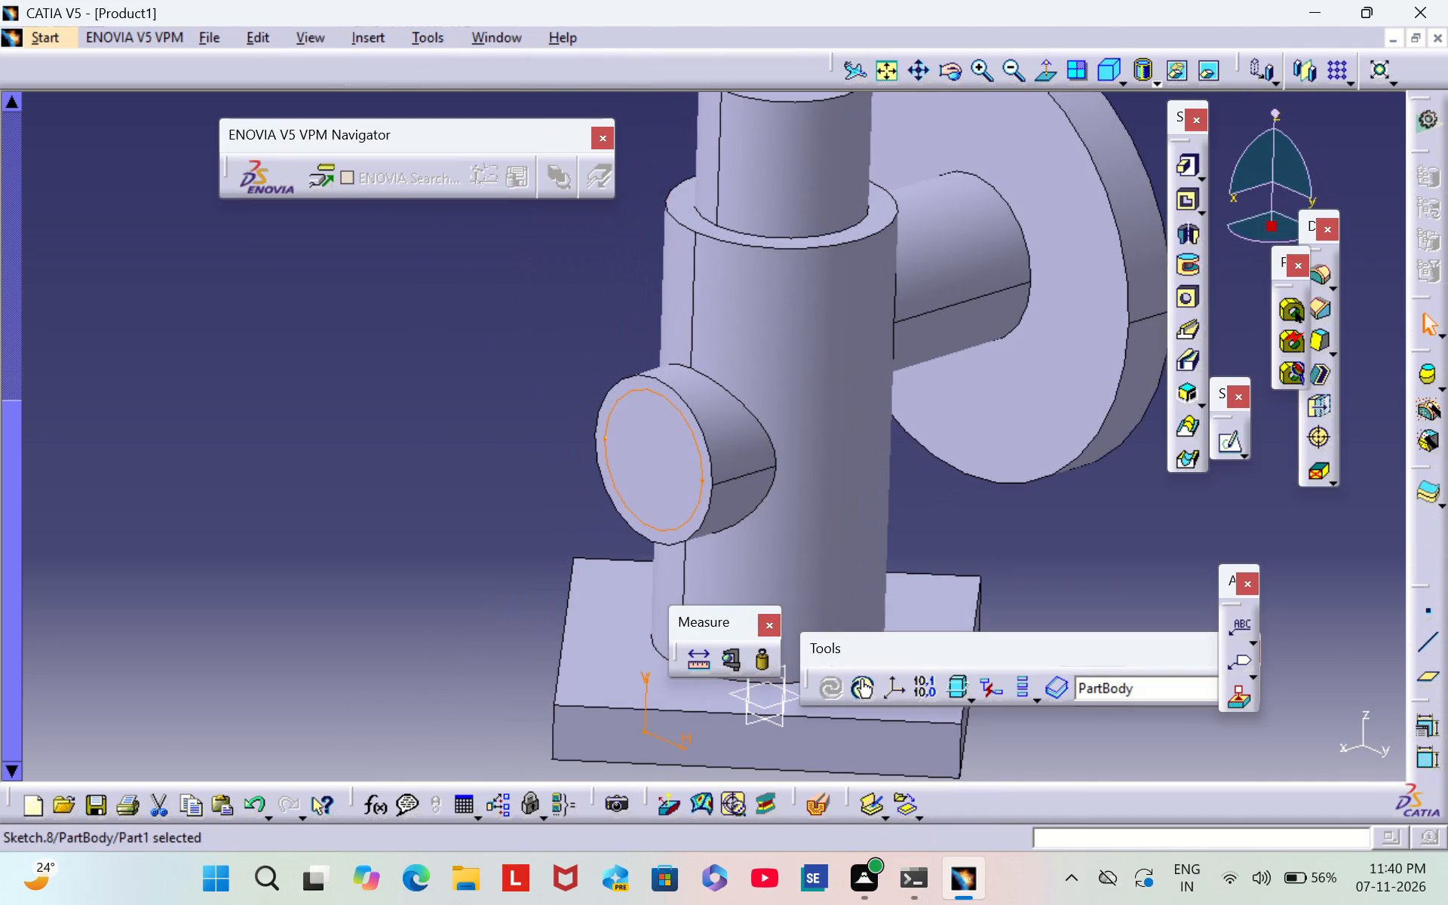
# Extrude the 25 mm circle outward from the side boss's end face with a 3 mm Pad.
pyautogui.click(1192, 170)
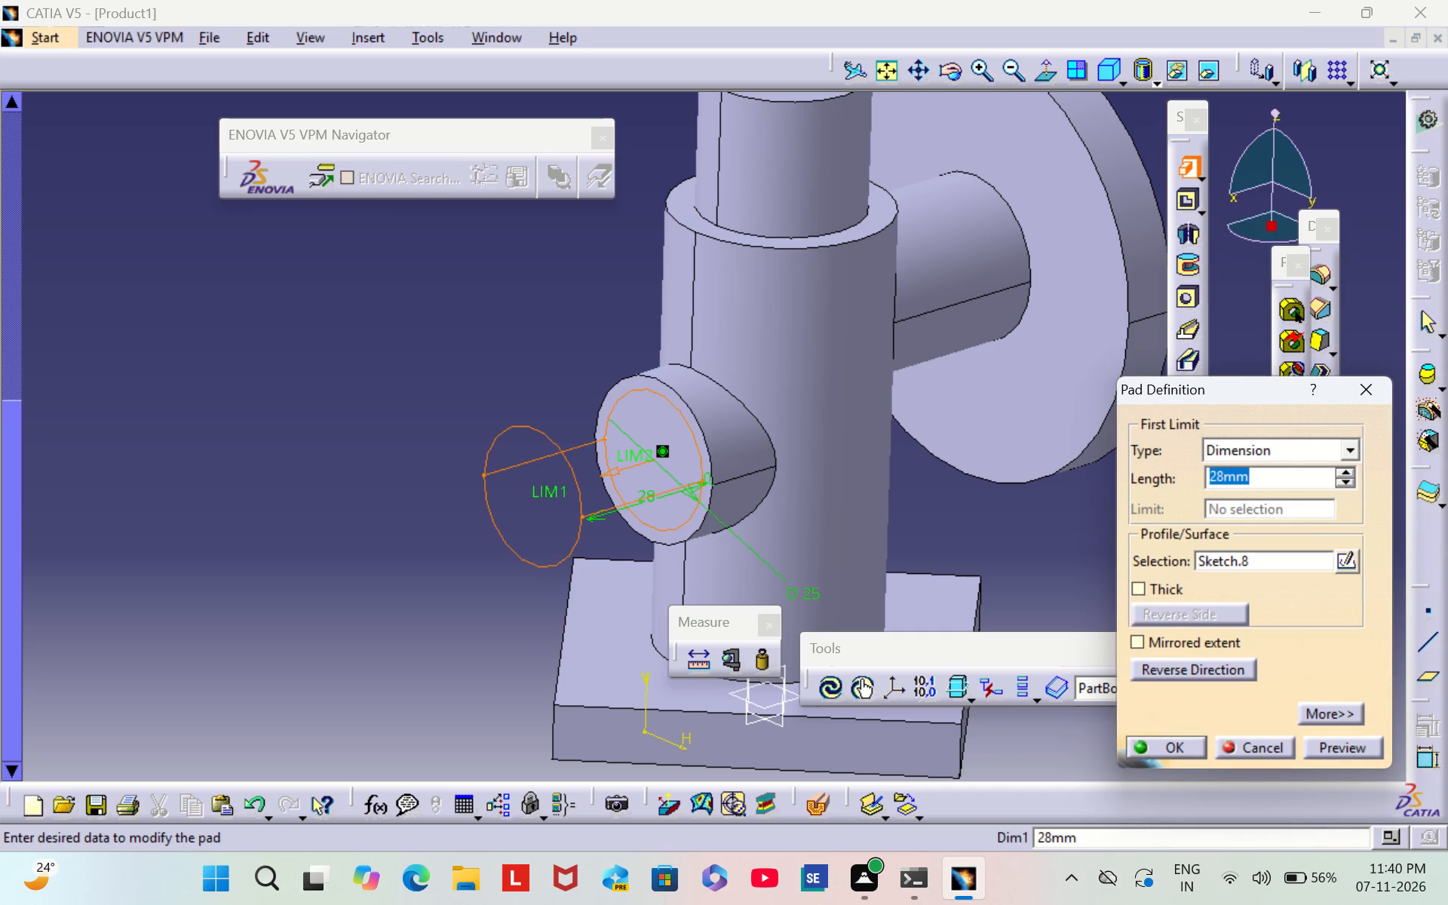
pyautogui.press('BackSpace')
pyautogui.press('3')
pyautogui.press('Return')
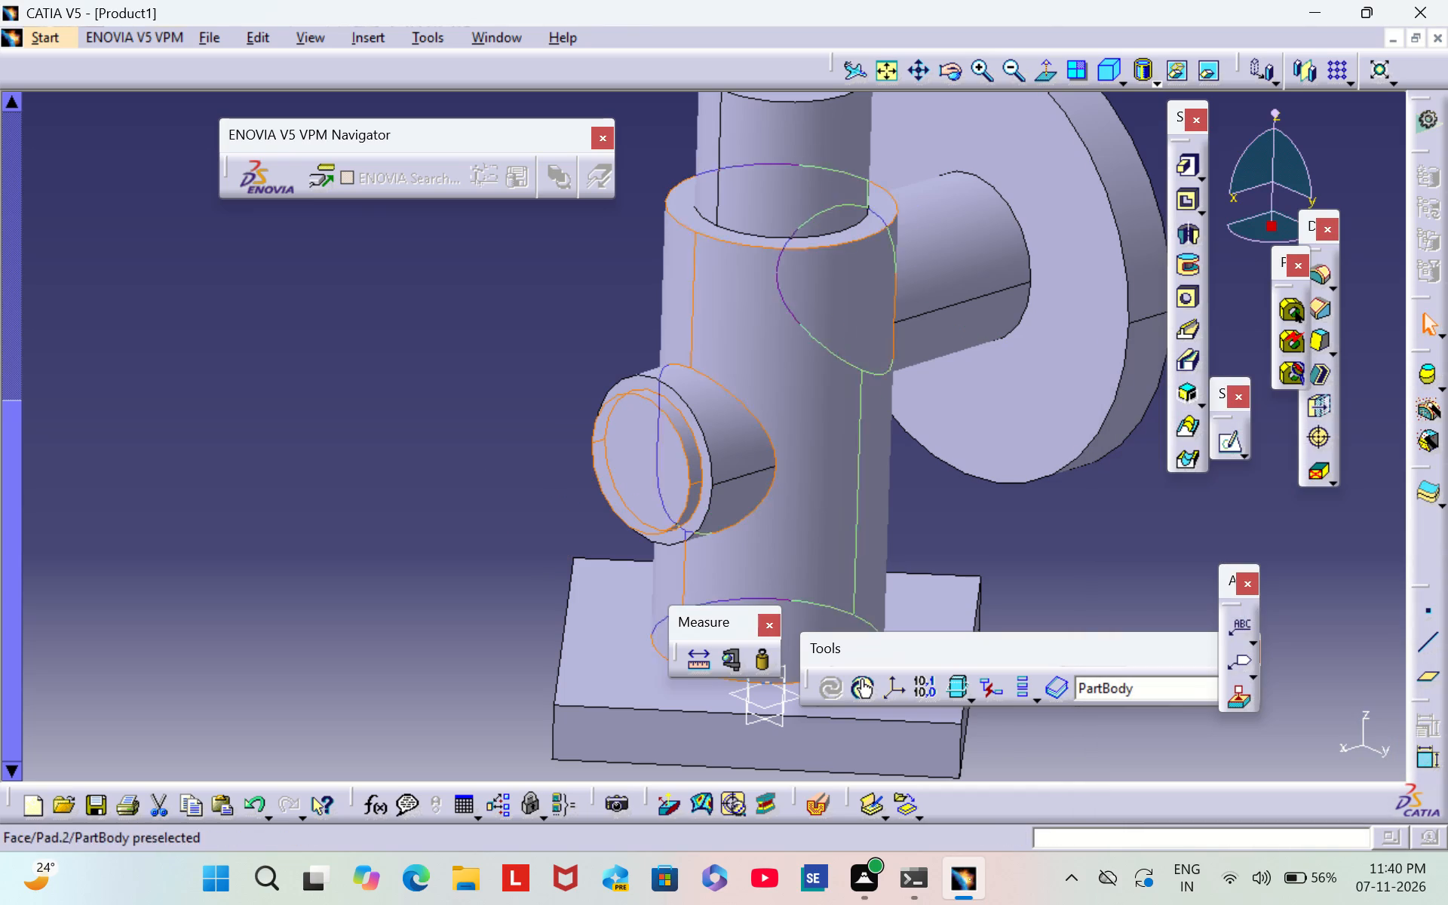
pyautogui.click(378, 457)
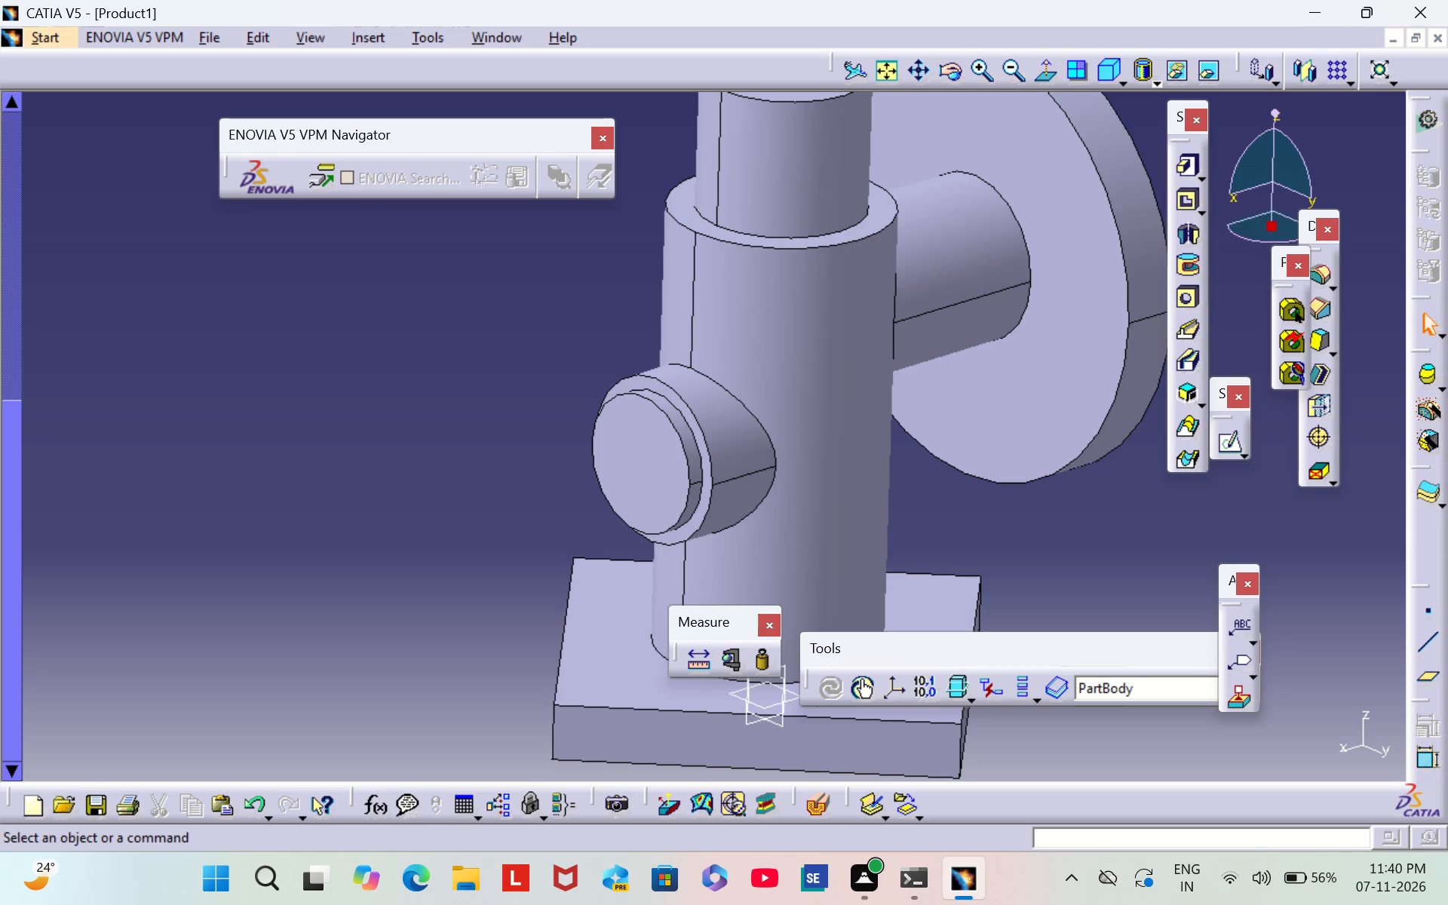
# Start a sketch on the 3 mm step's end face and draw a circle about 16 mm in diameter near its centre.
pyautogui.click(637, 471)
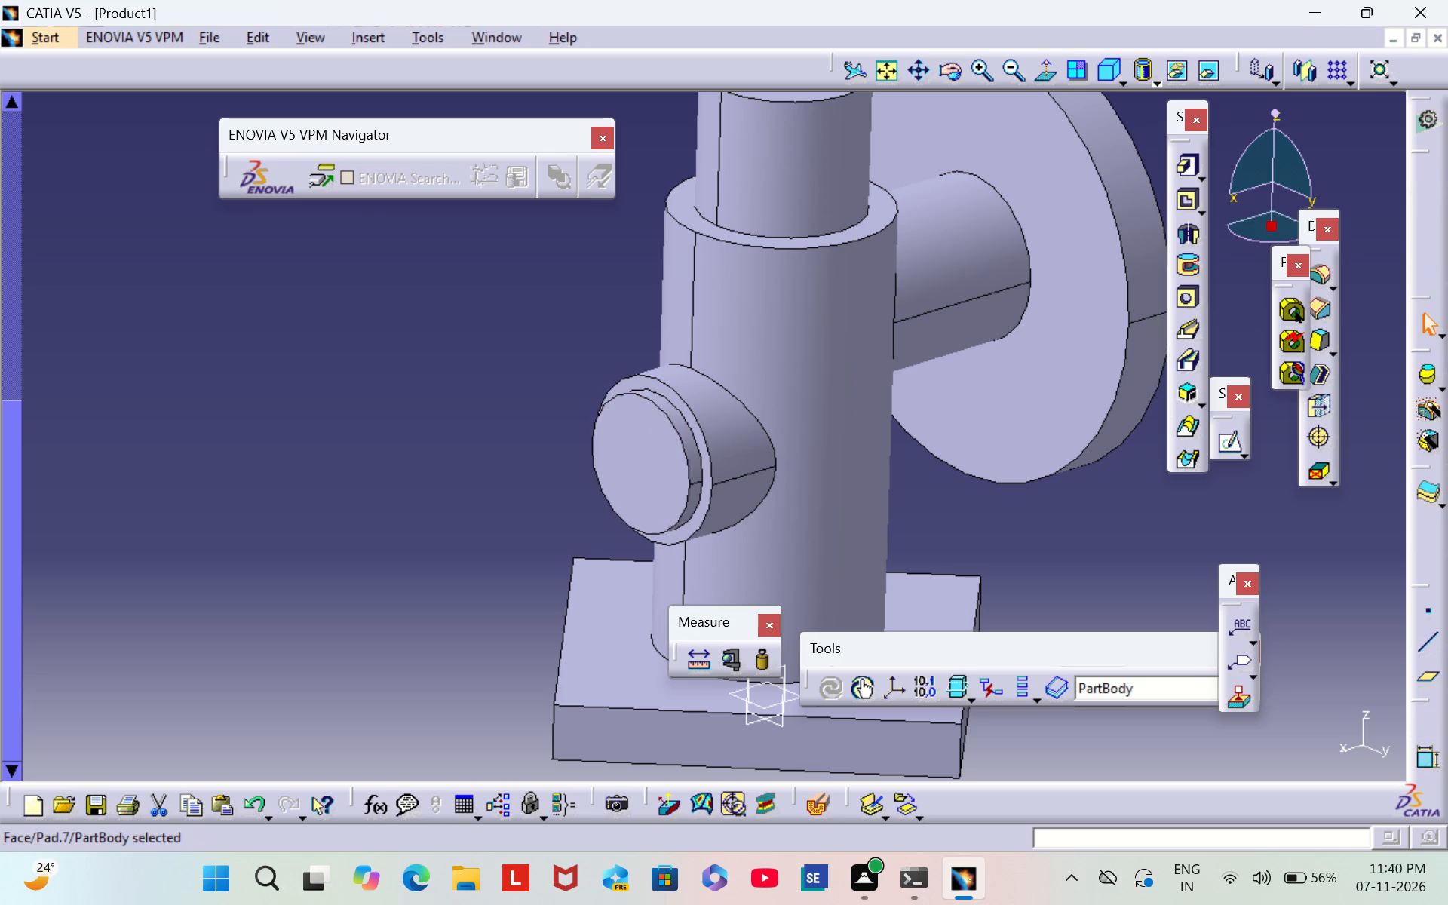
pyautogui.click(1226, 450)
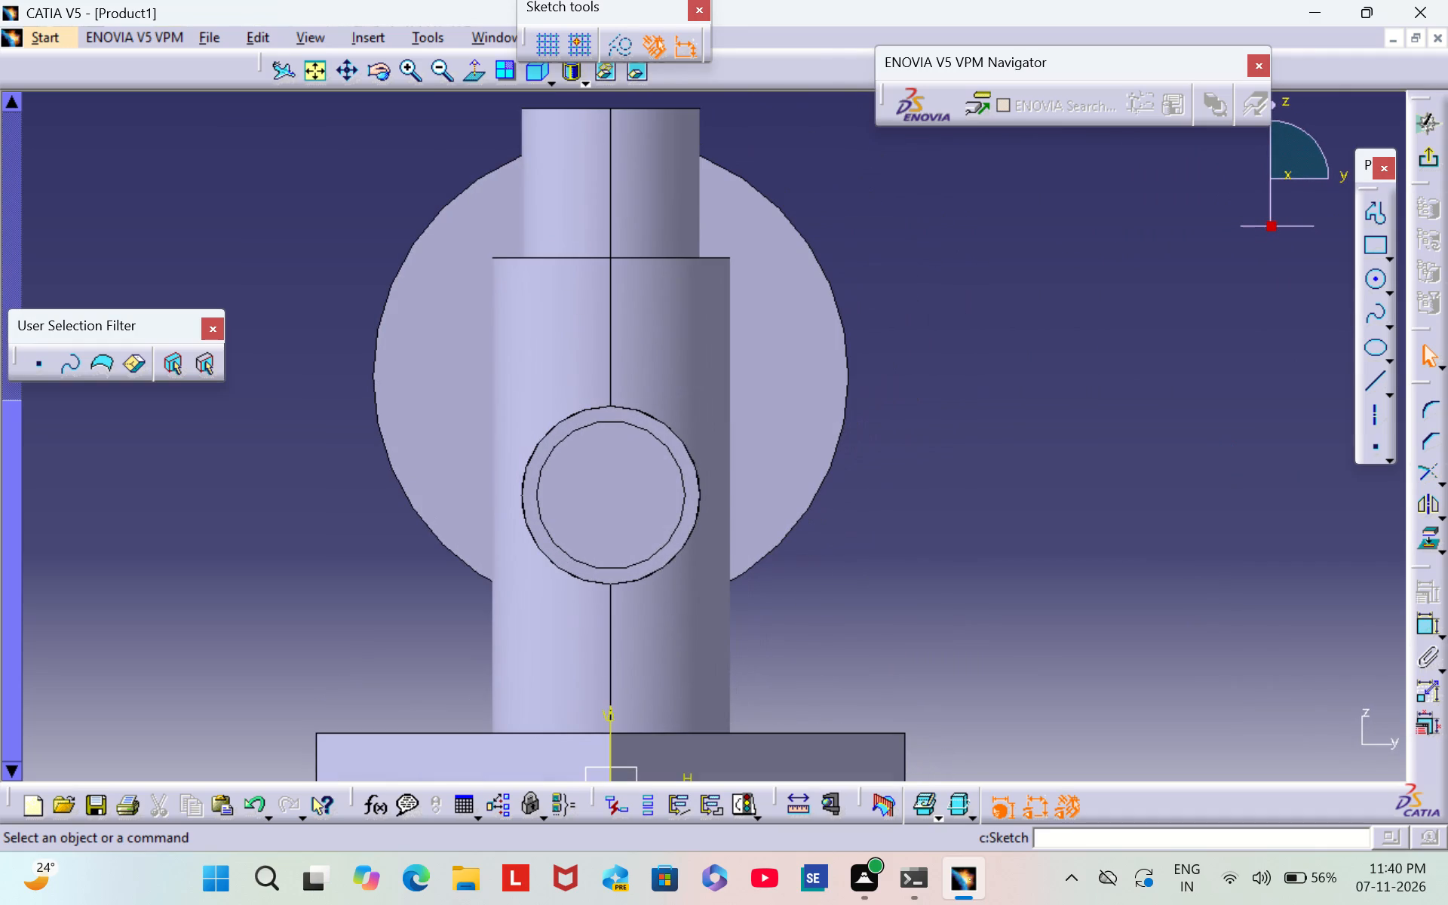
pyautogui.click(1376, 278)
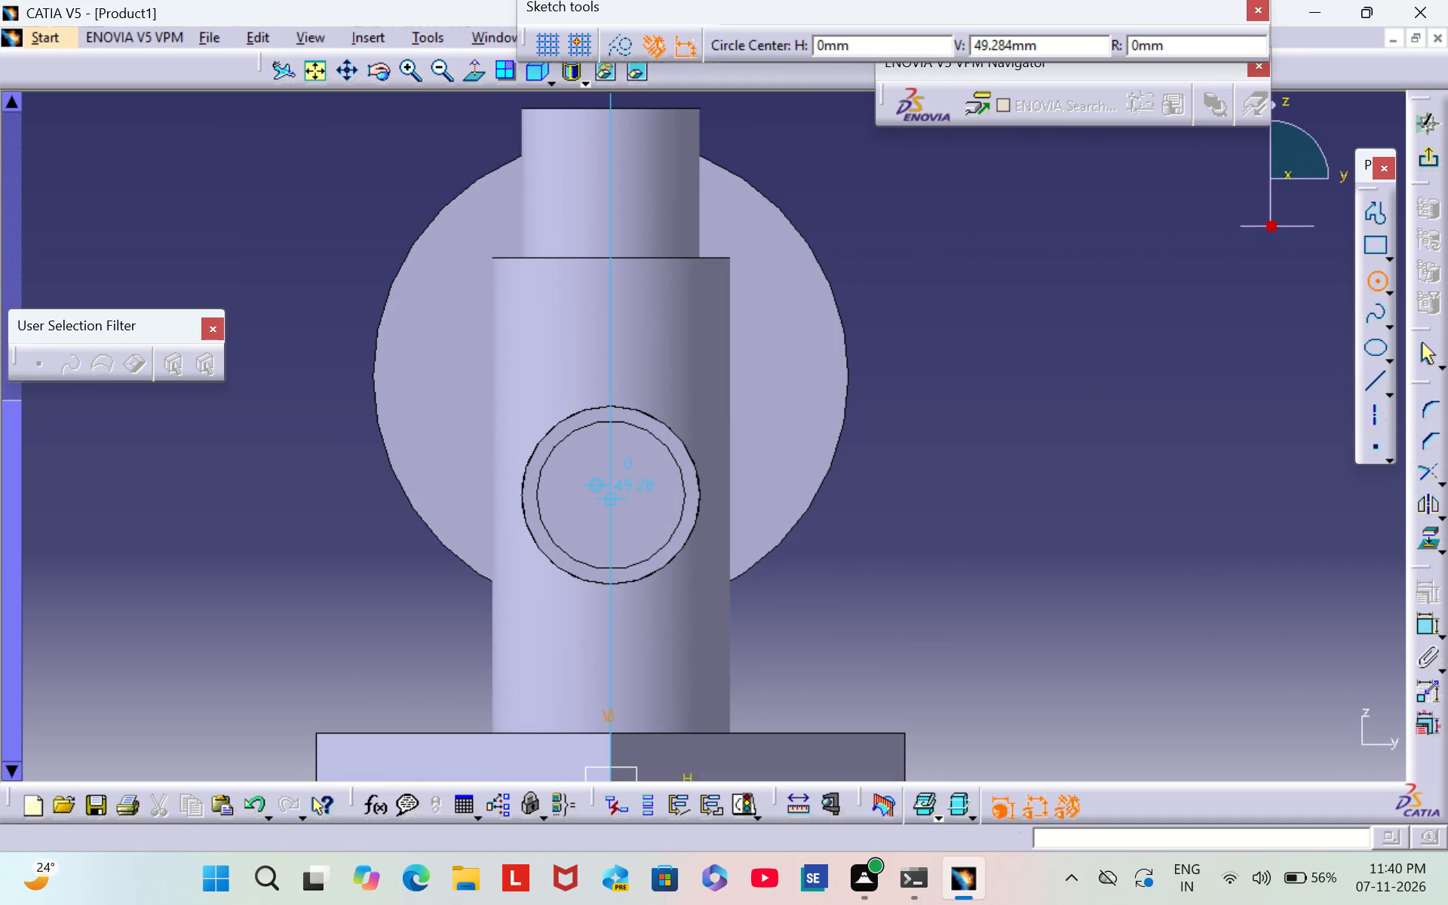
pyautogui.click(611, 498)
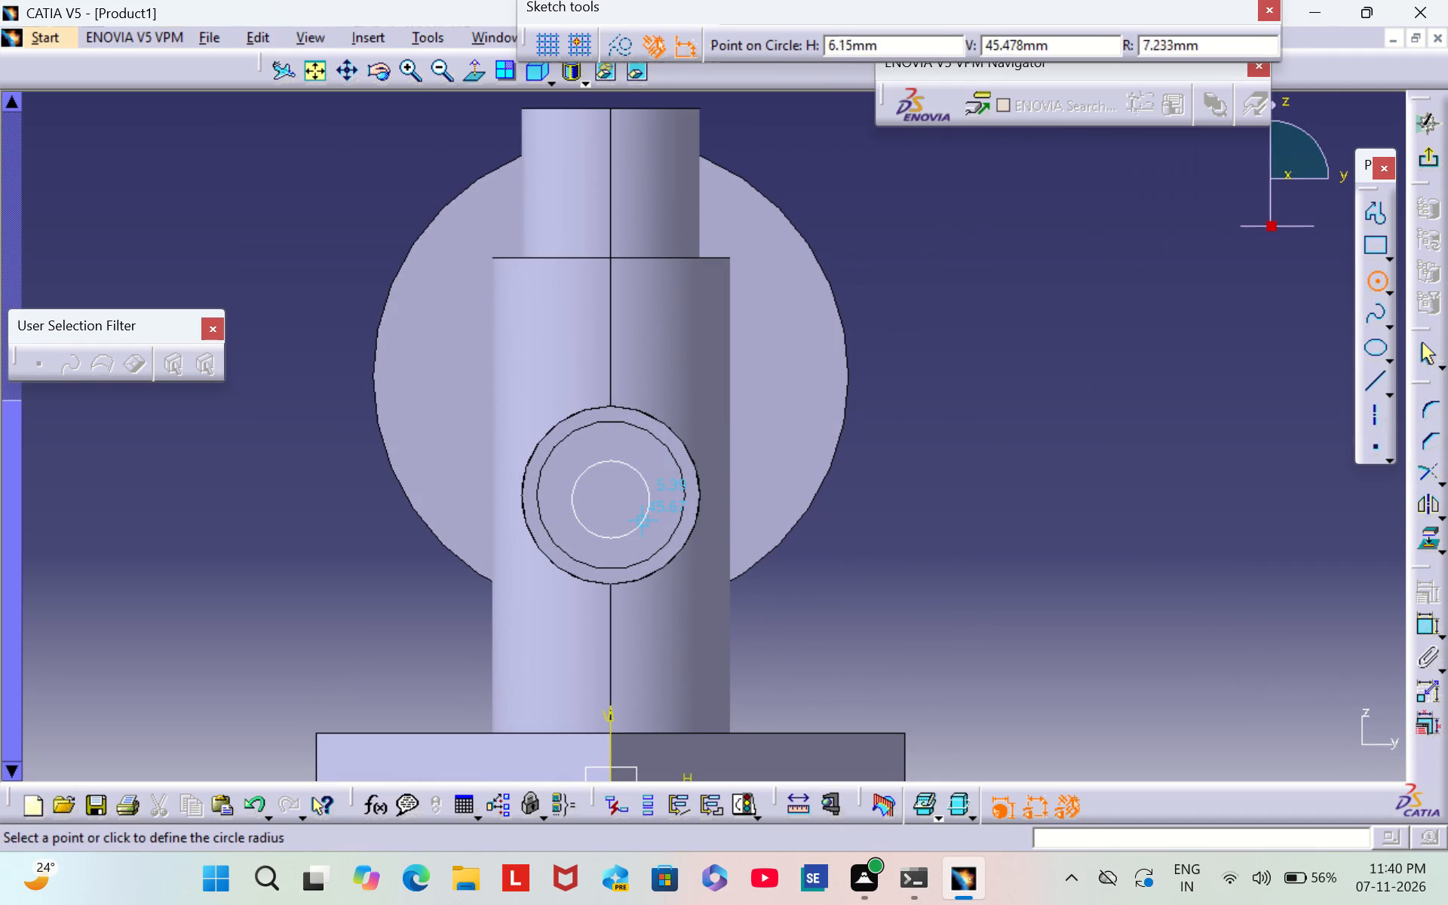
pyautogui.click(652, 521)
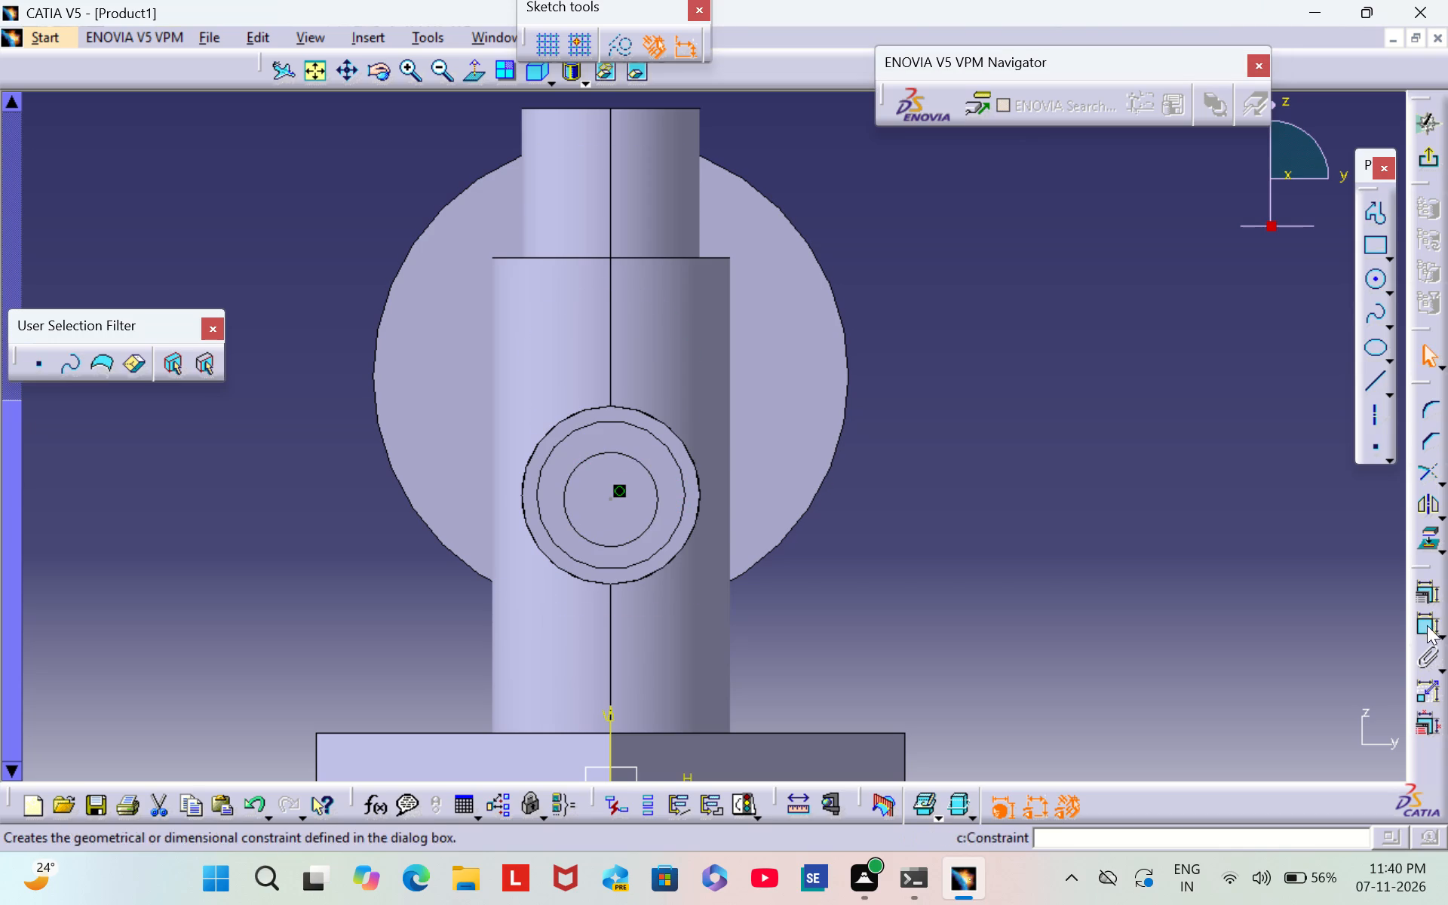
# Constrain the new circle to be concentric with the 25 mm step's circular edge.
pyautogui.click(1424, 629)
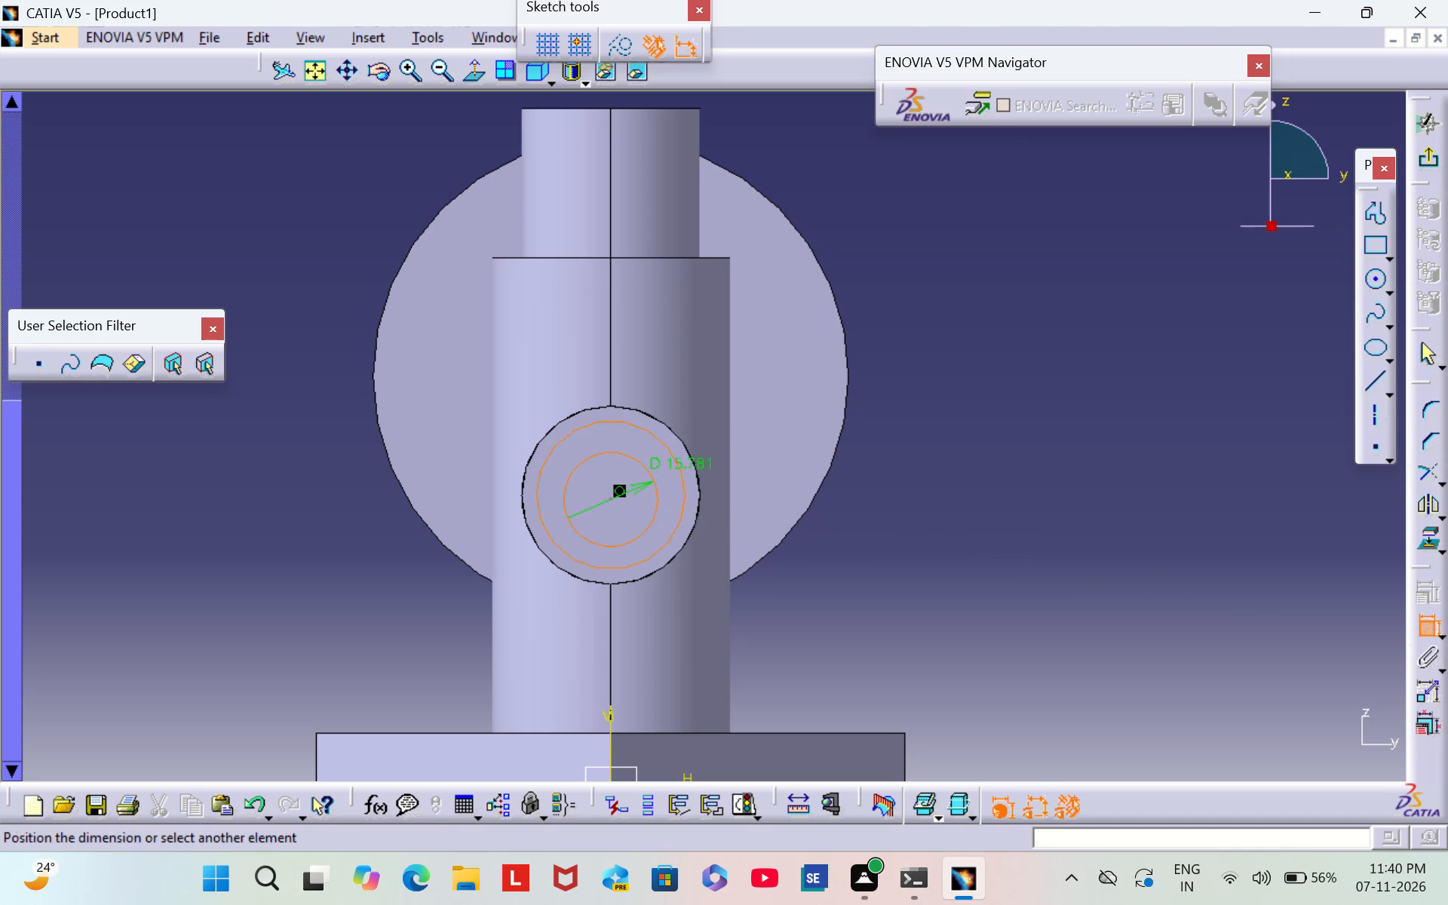
pyautogui.click(680, 470)
pyautogui.rightClick(680, 471)
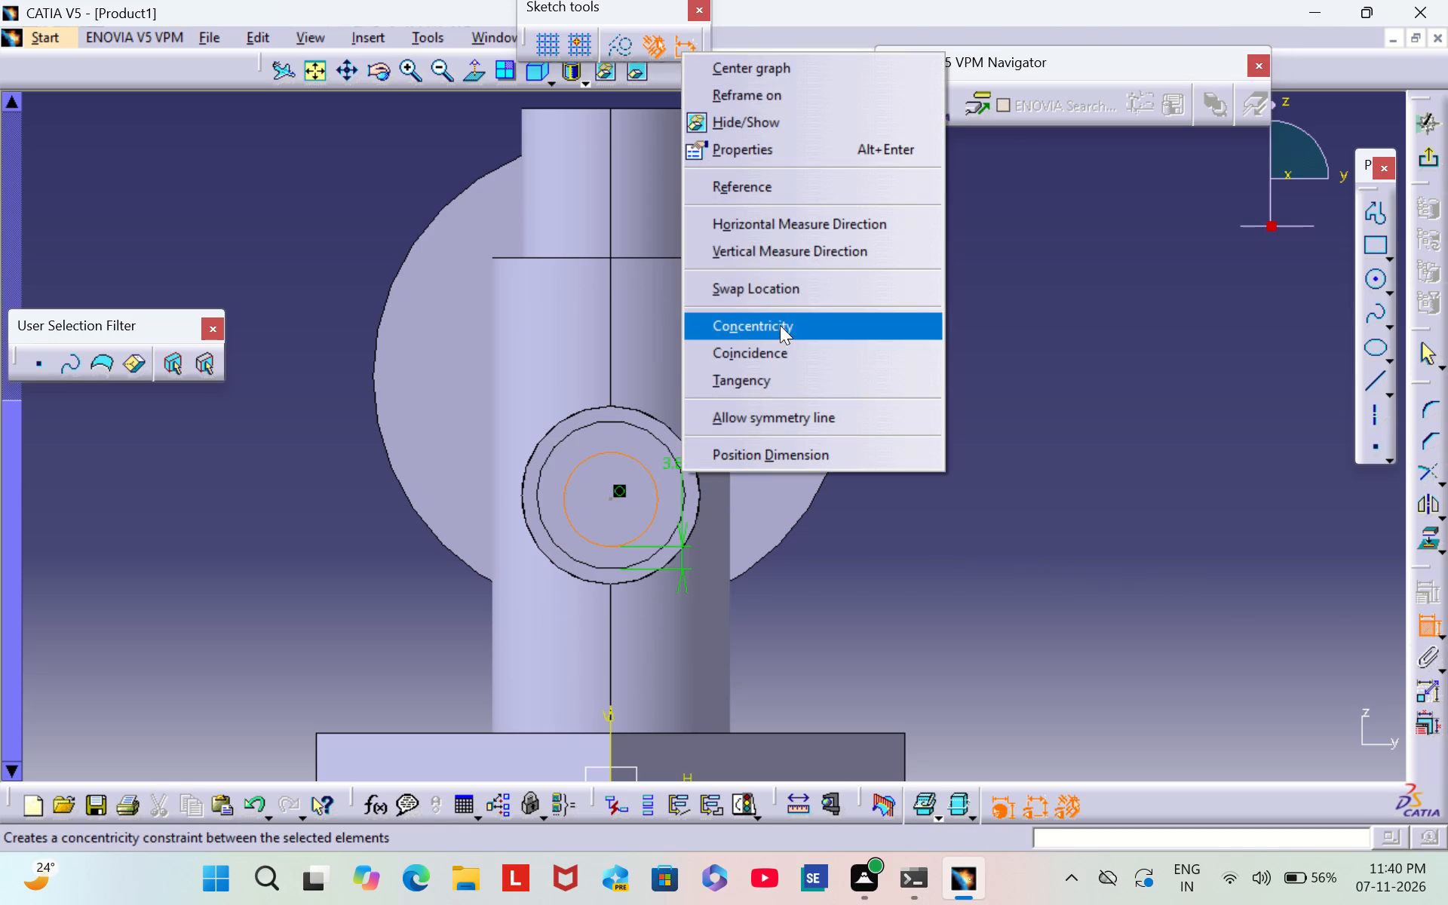
pyautogui.click(782, 321)
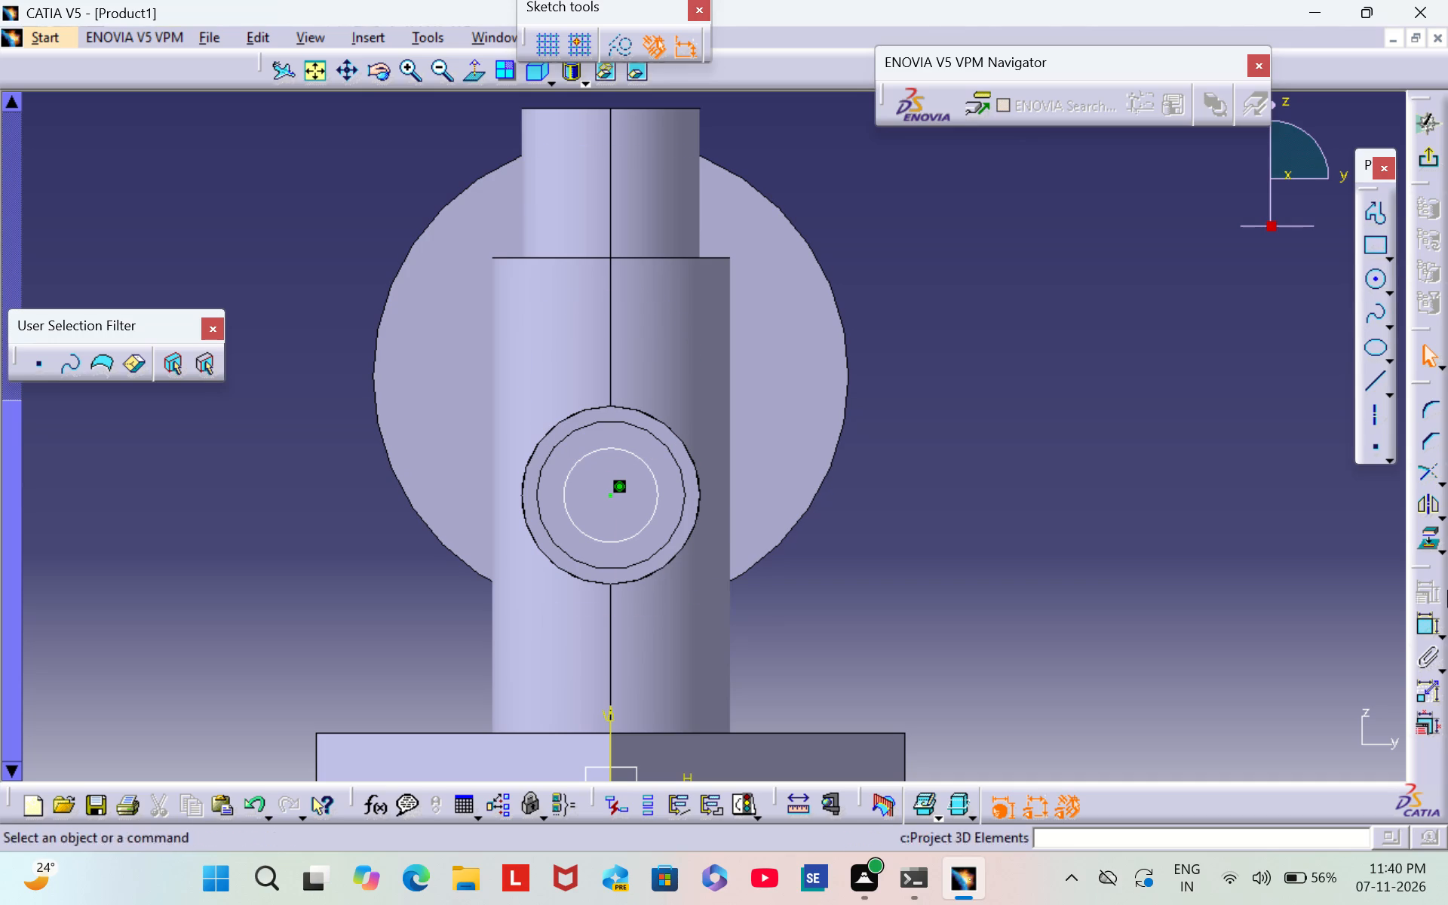
# Dimension the new circle's diameter, set it to 27 mm and exit the sketch.
pyautogui.click(1422, 628)
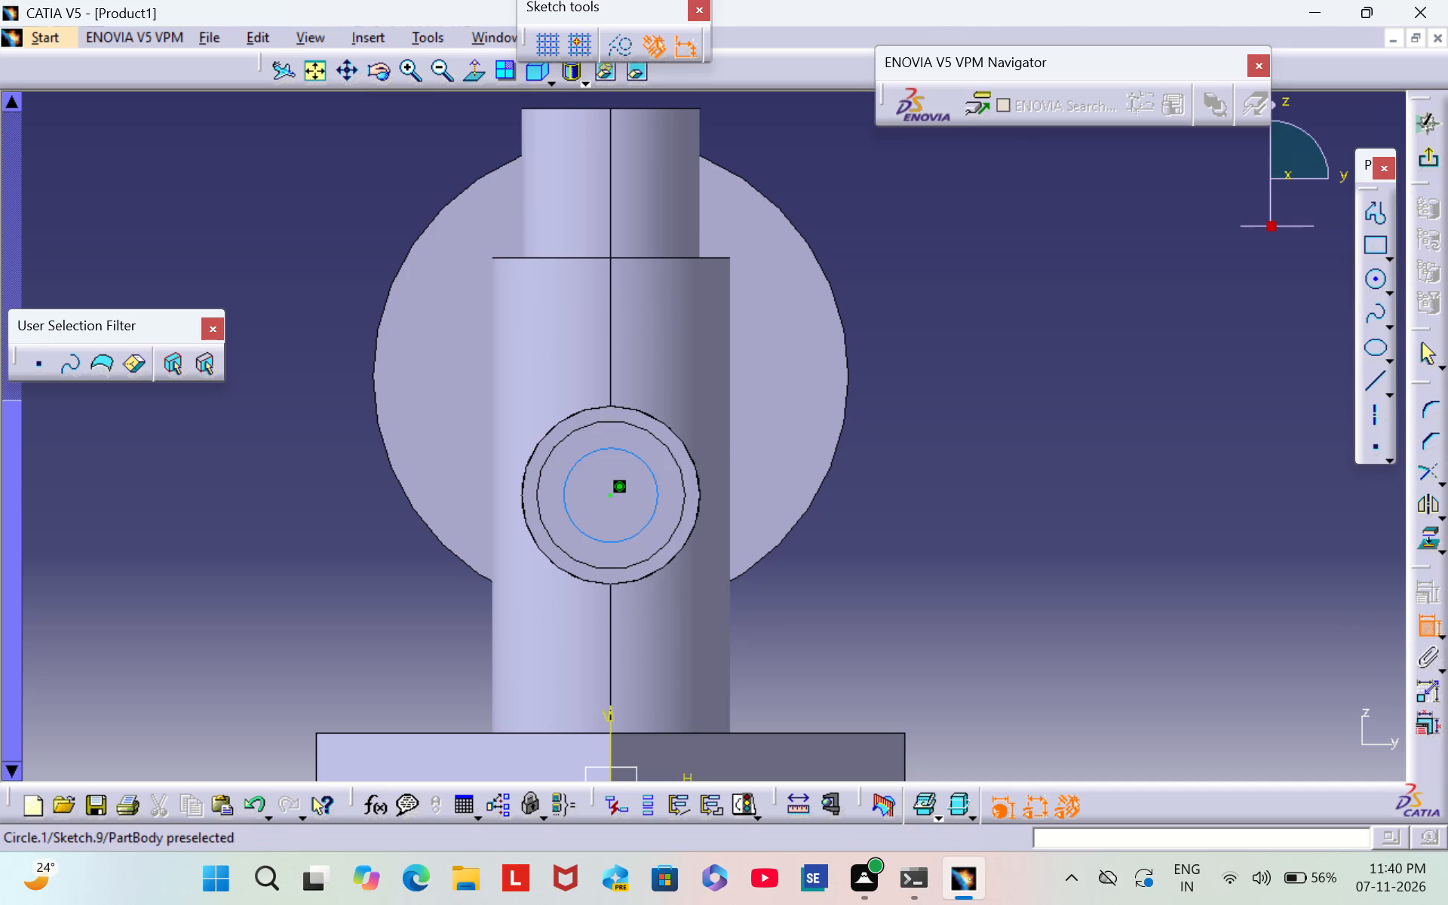
pyautogui.click(653, 503)
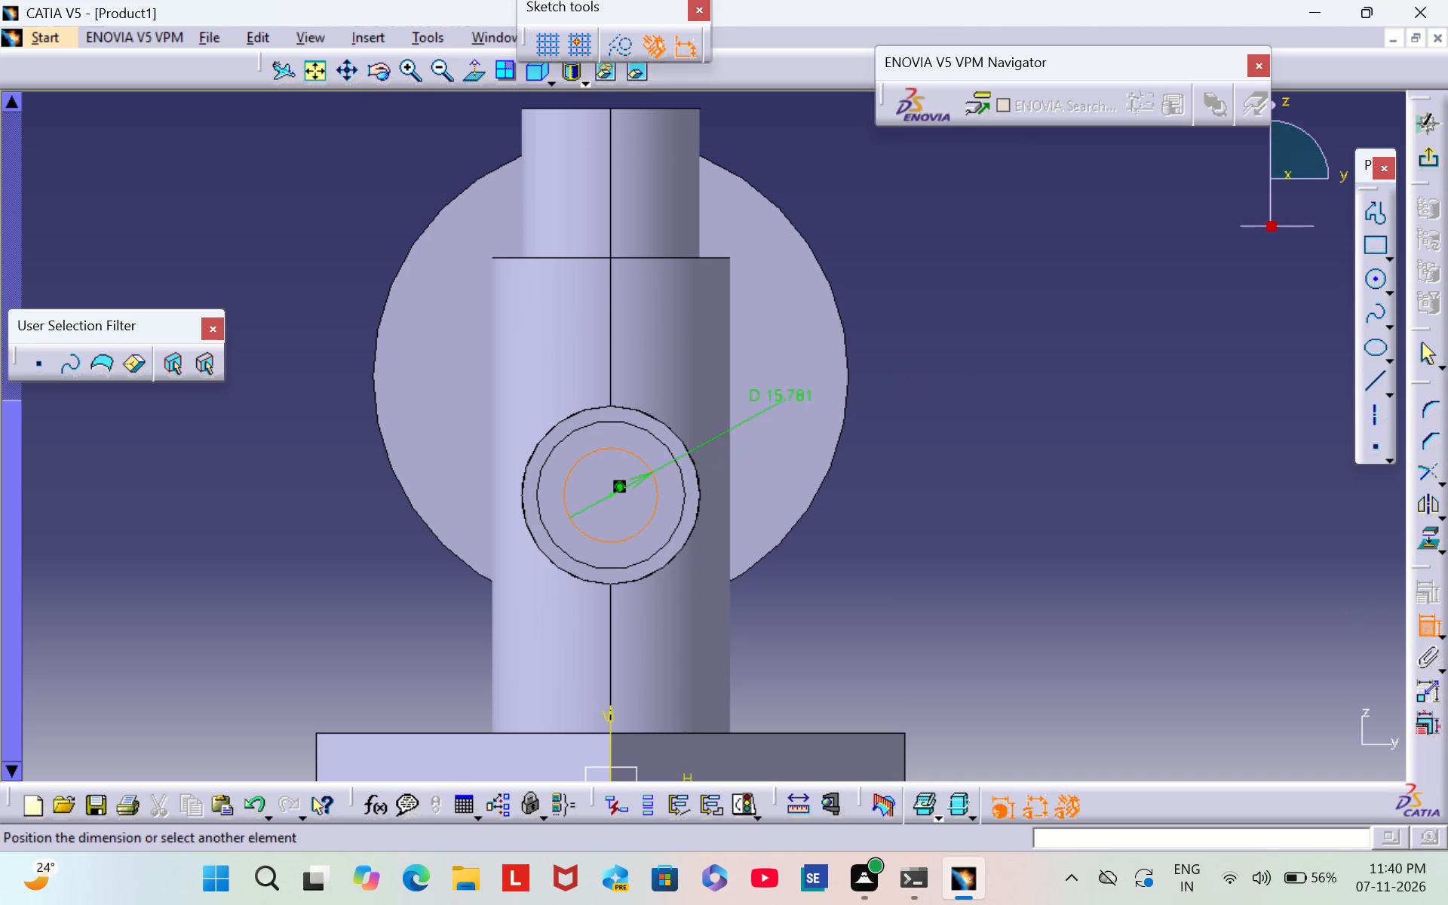
pyautogui.click(781, 401)
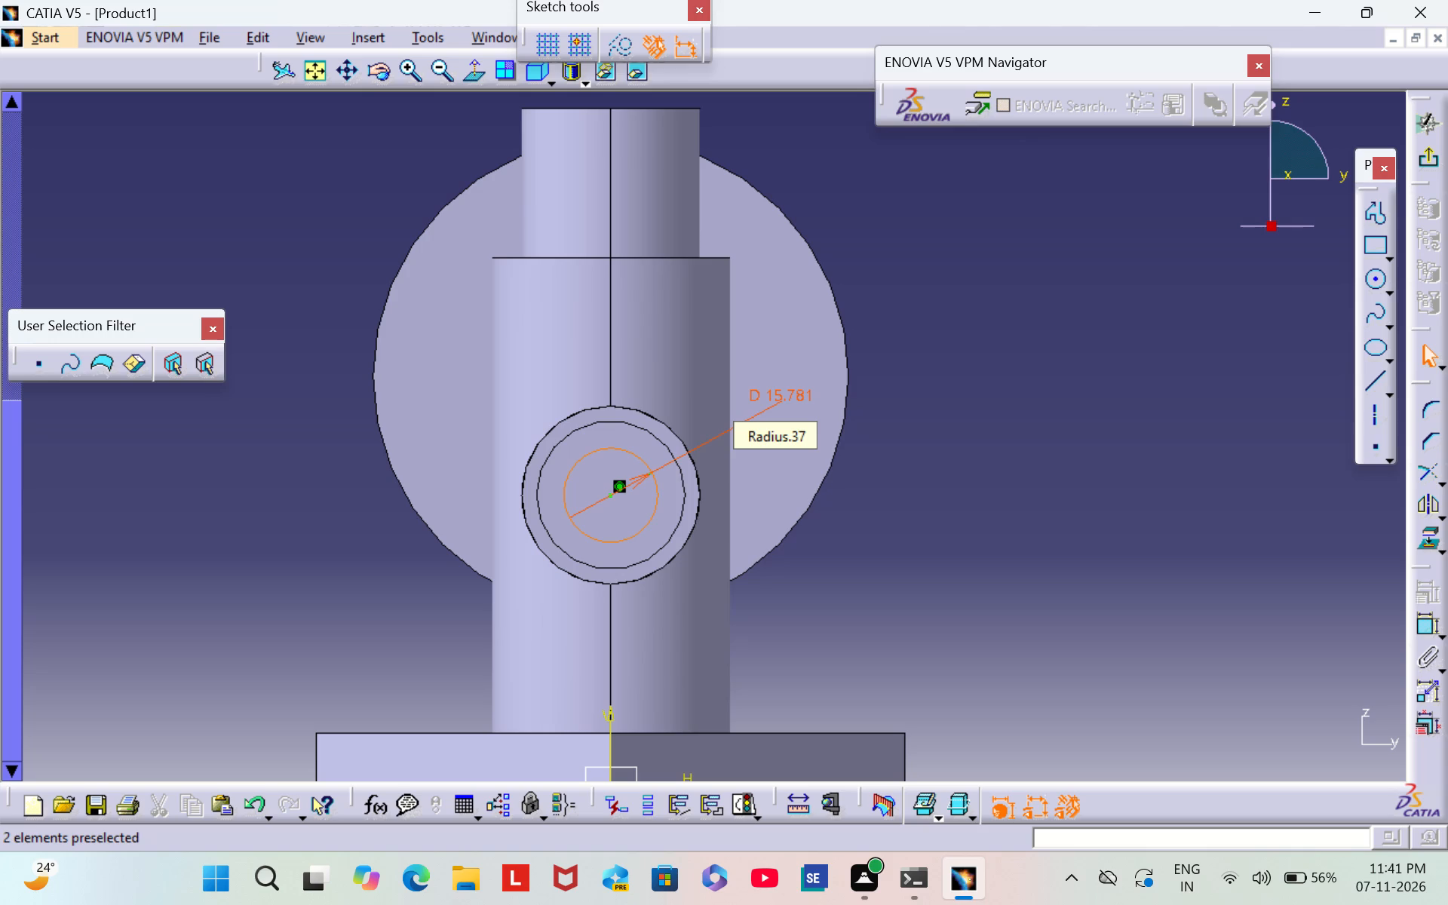
pyautogui.doubleClick(775, 395)
pyautogui.press('BackSpace')
pyautogui.write('27')
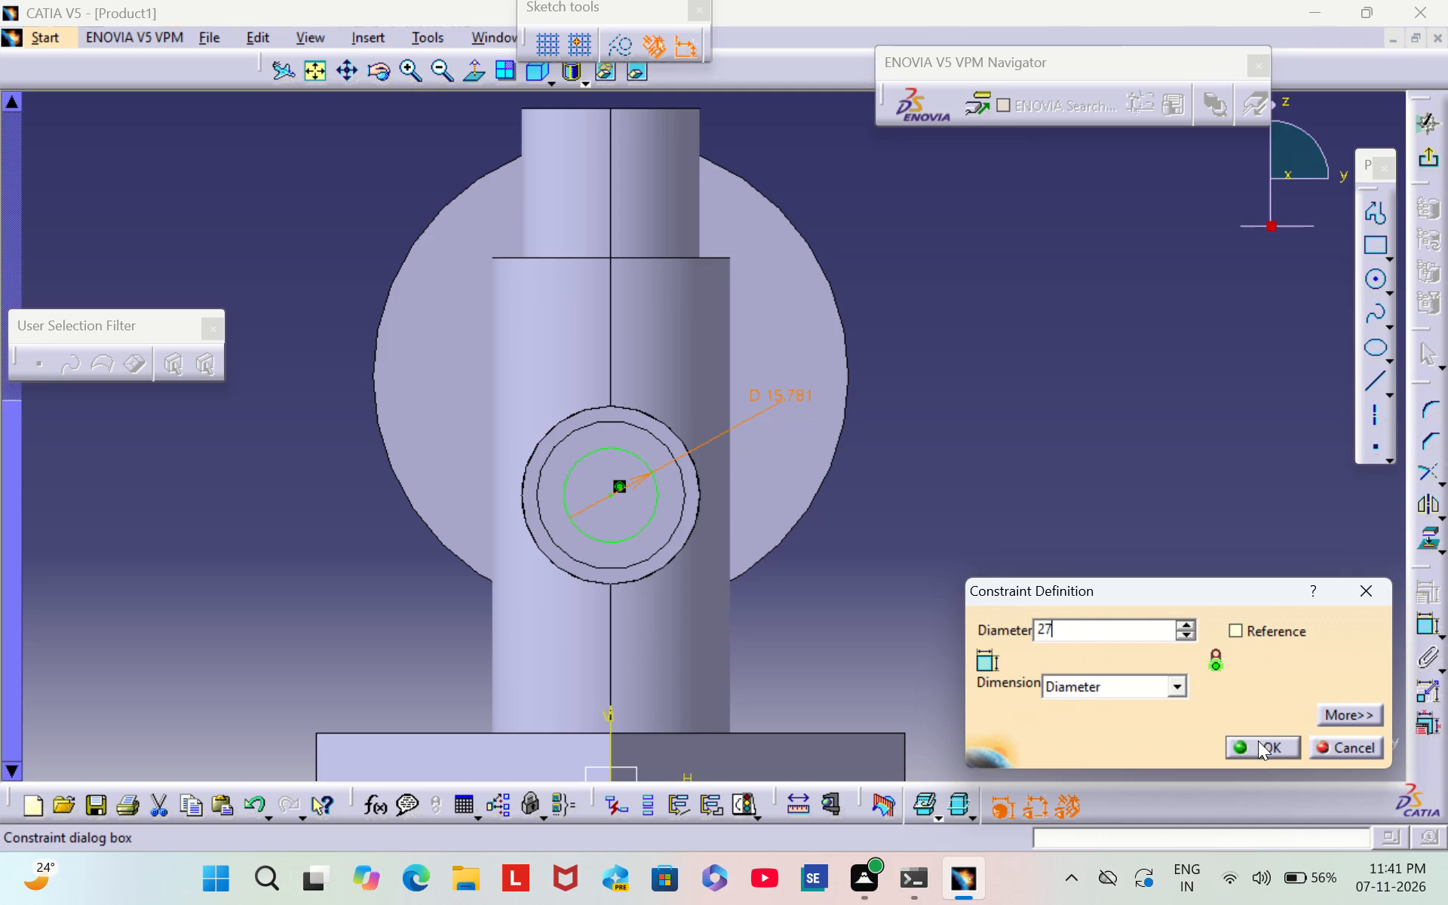
pyautogui.click(1258, 741)
pyautogui.click(1183, 529)
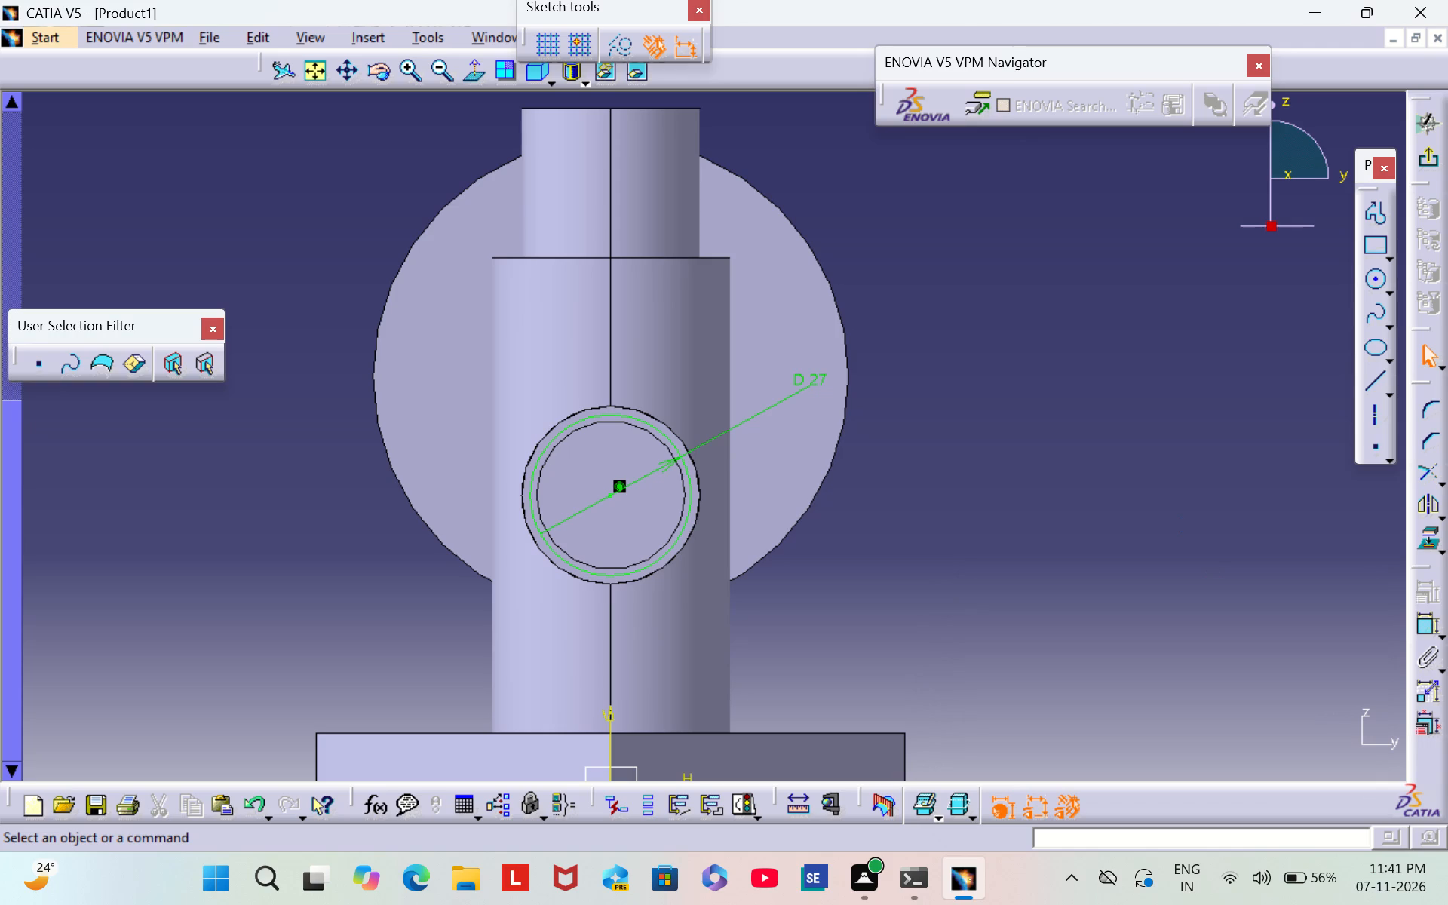
pyautogui.click(1426, 167)
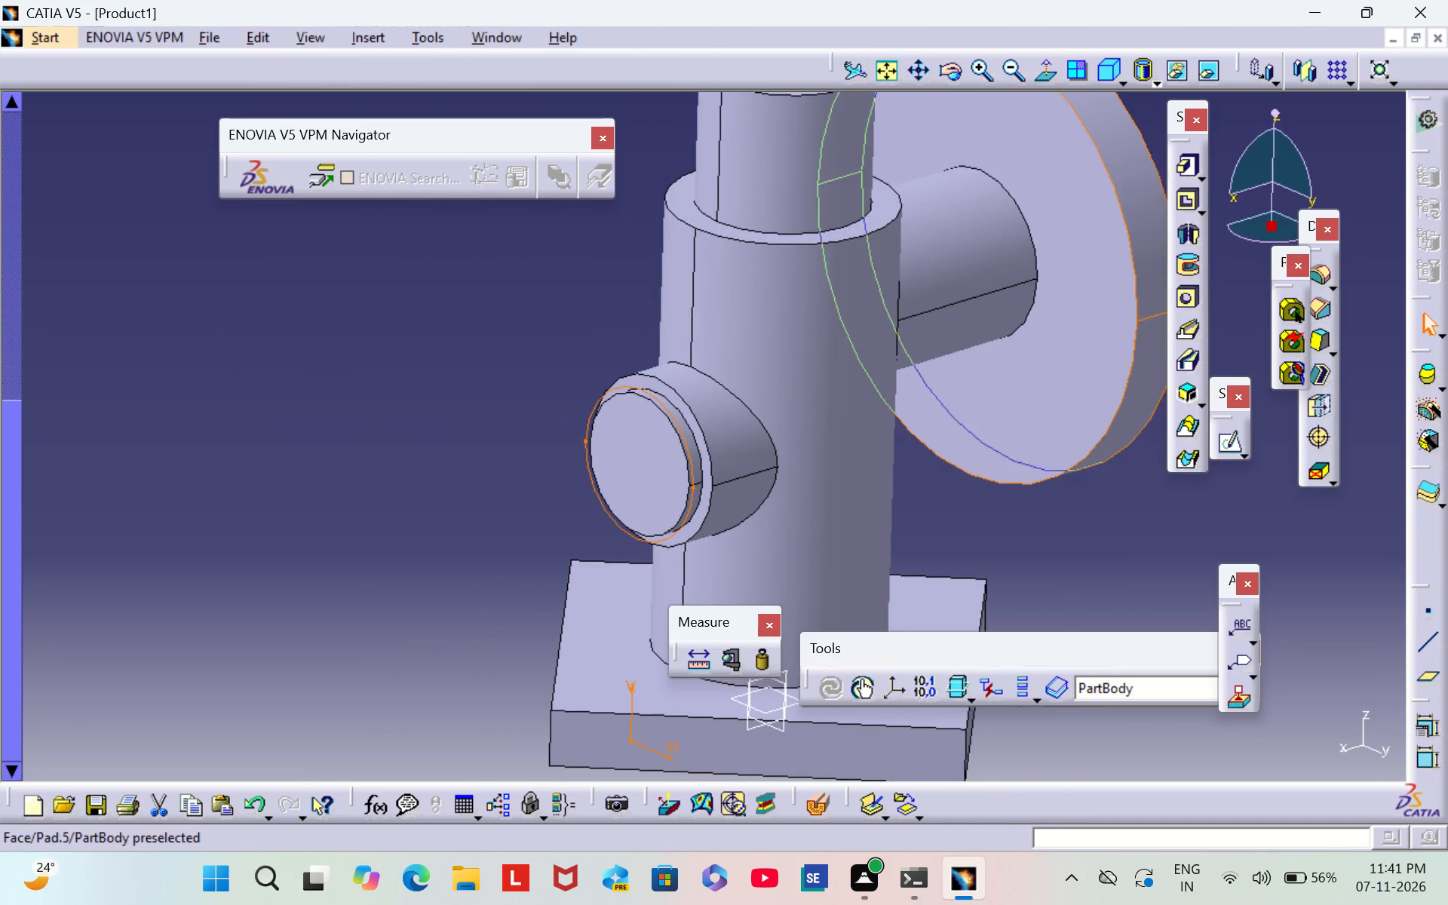
# Extrude the 27 mm circle outward from the side boss's end face with a 24 mm Pad.
pyautogui.click(1179, 166)
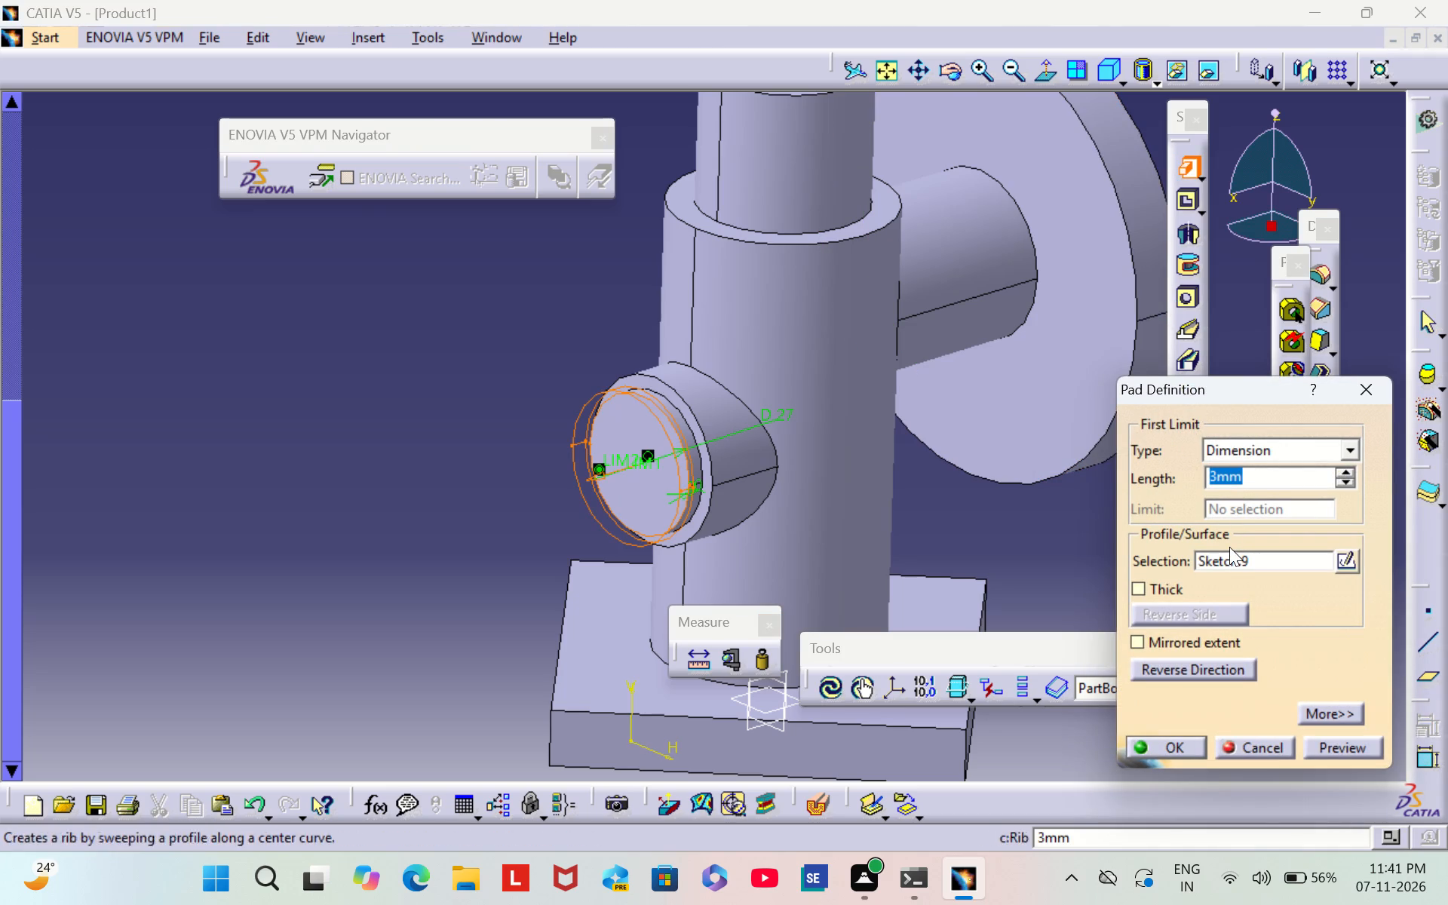
pyautogui.press('BackSpace')
pyautogui.write('24')
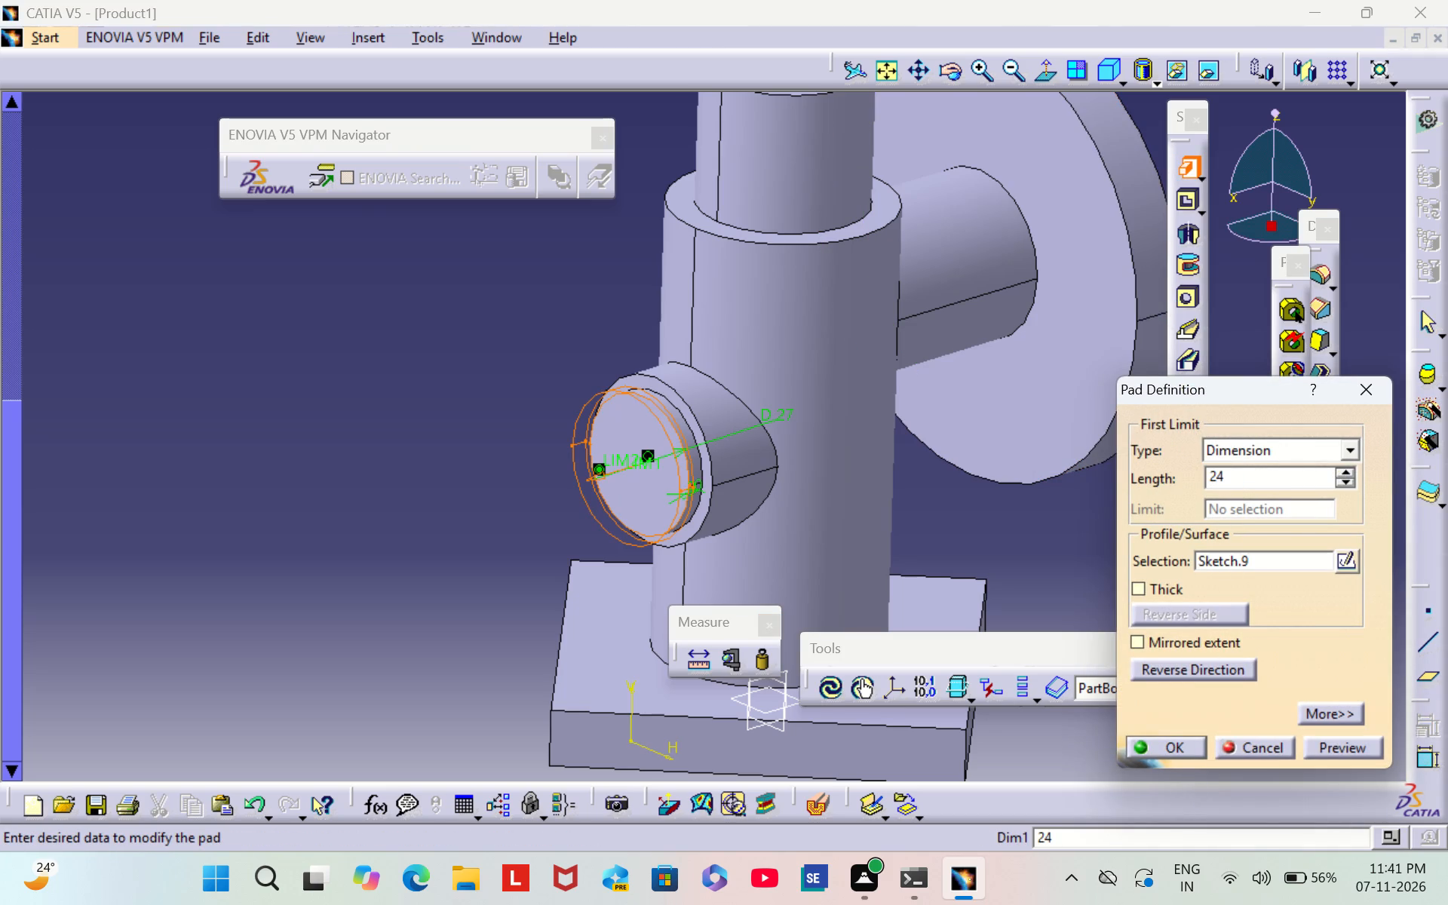
pyautogui.click(1172, 750)
pyautogui.click(380, 640)
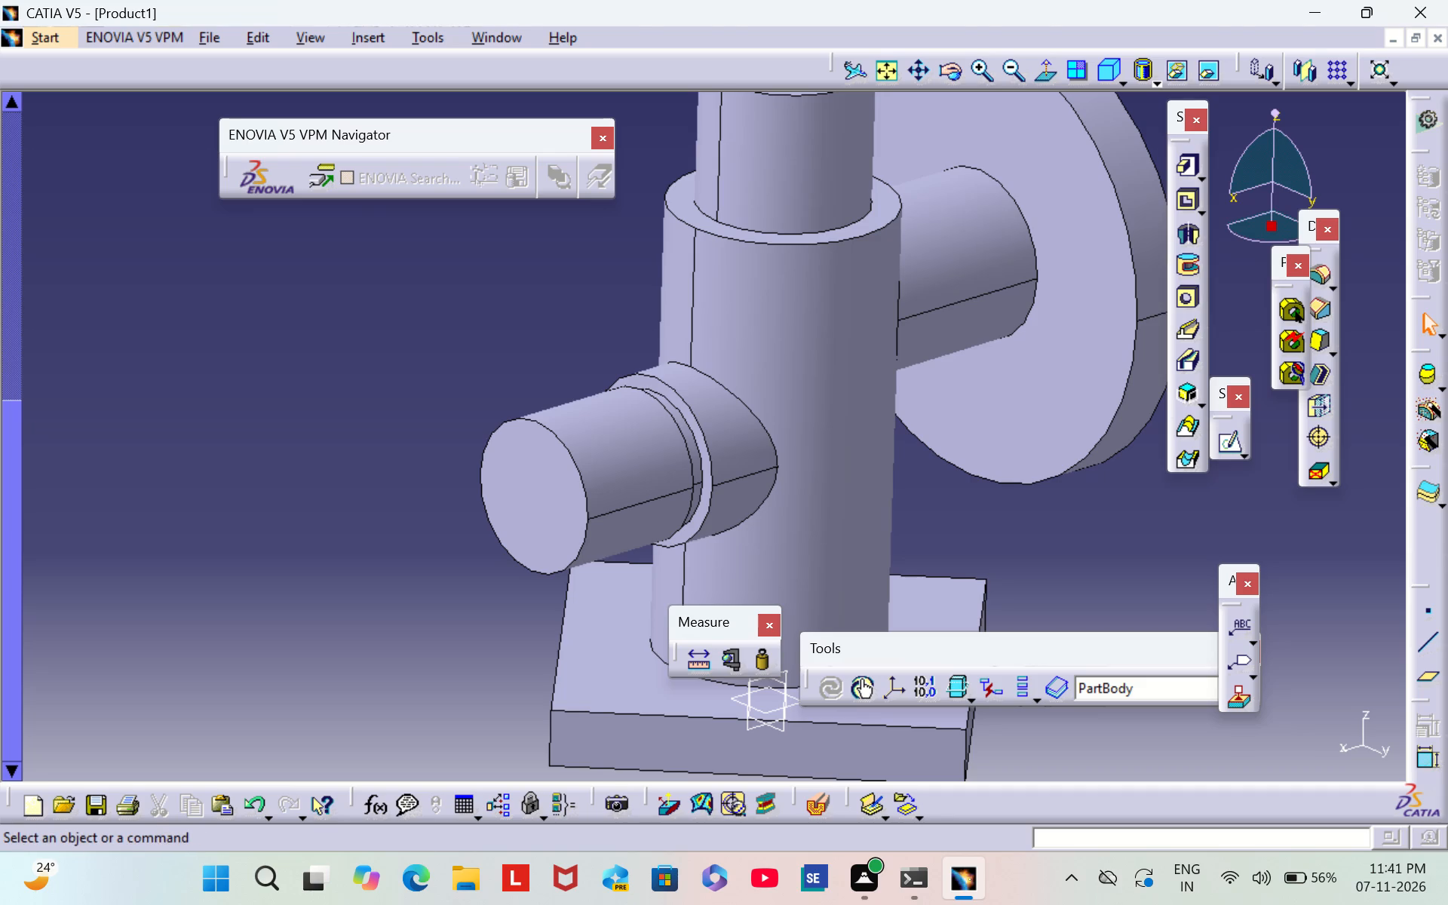
# Start a sketch on the vertical origin plane that shows the flange in profile and draw a vertical axis along the column's centreline, extending past both ends.
pyautogui.moveTo(1130, 603); pyautogui.dragTo(1007, 424, button='middle')
pyautogui.click(662, 492)
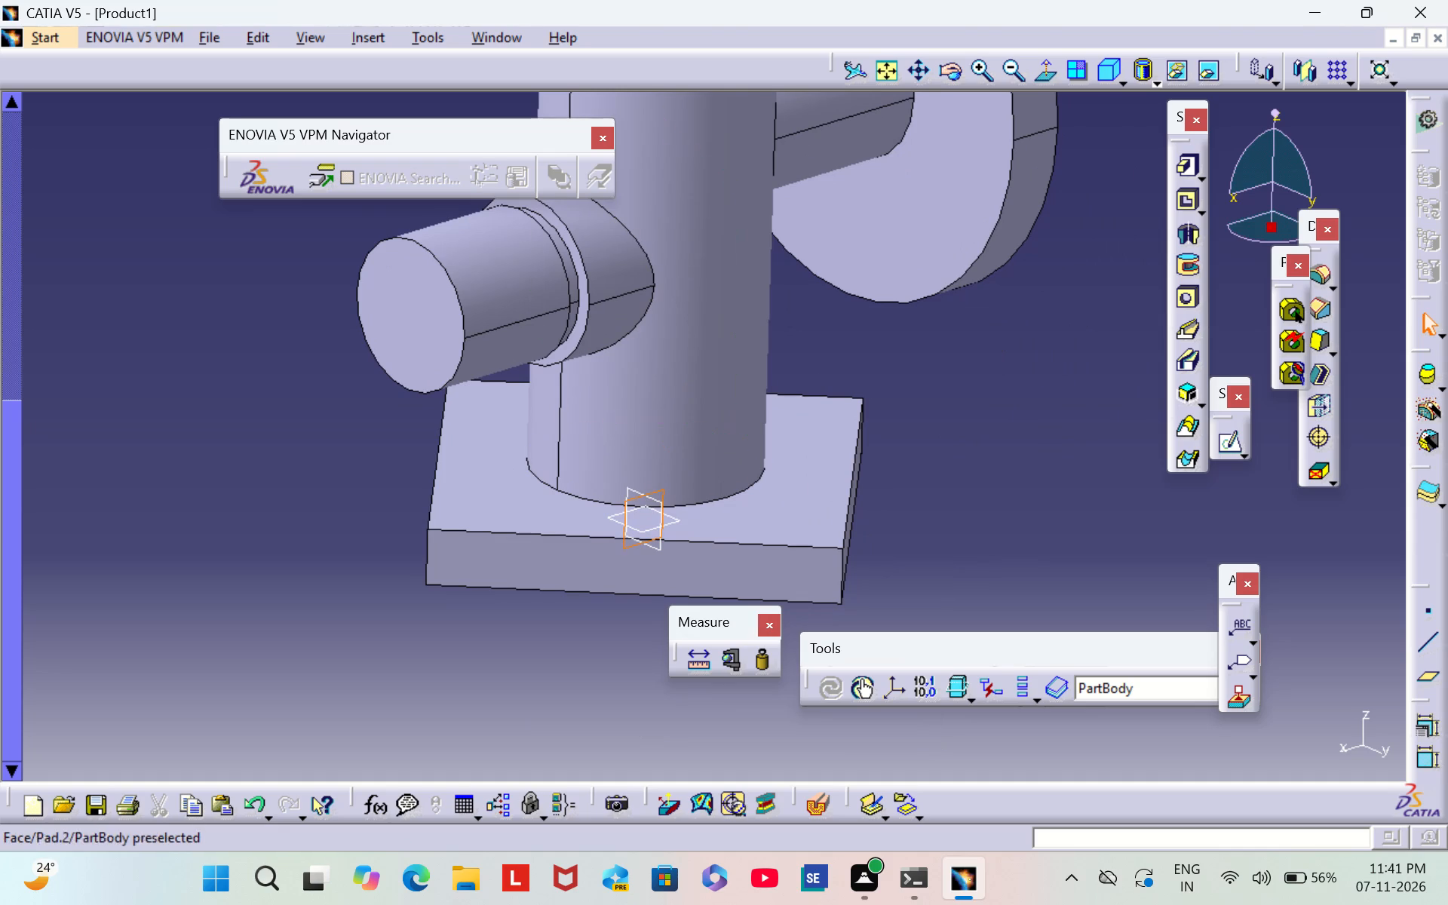
pyautogui.click(1230, 442)
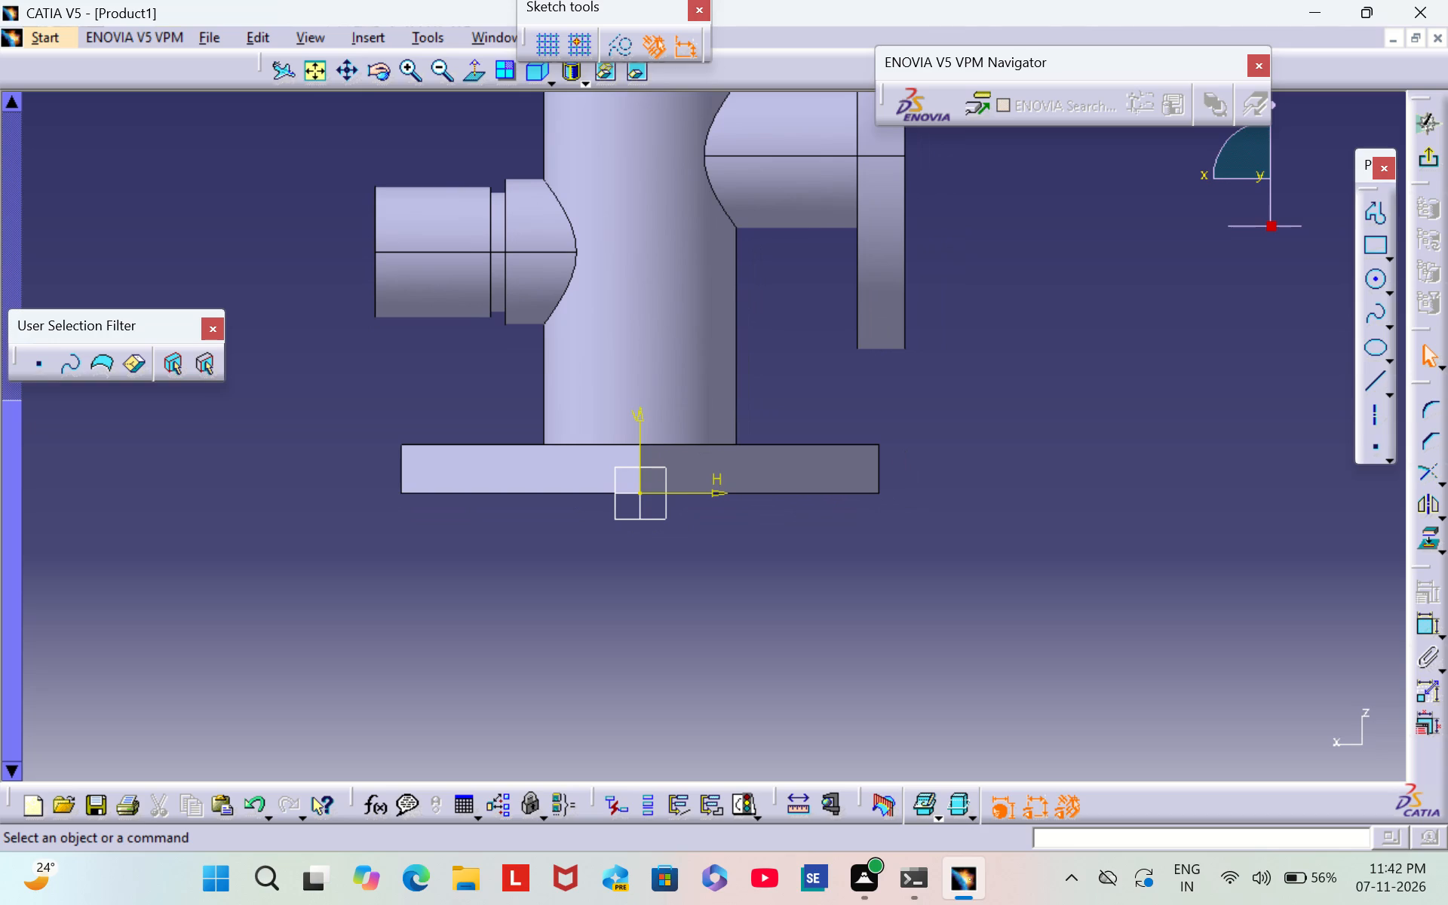
pyautogui.scroll(-1, 1021, 381)
pyautogui.moveTo(1021, 381); pyautogui.dragTo(1048, 573, button='middle')
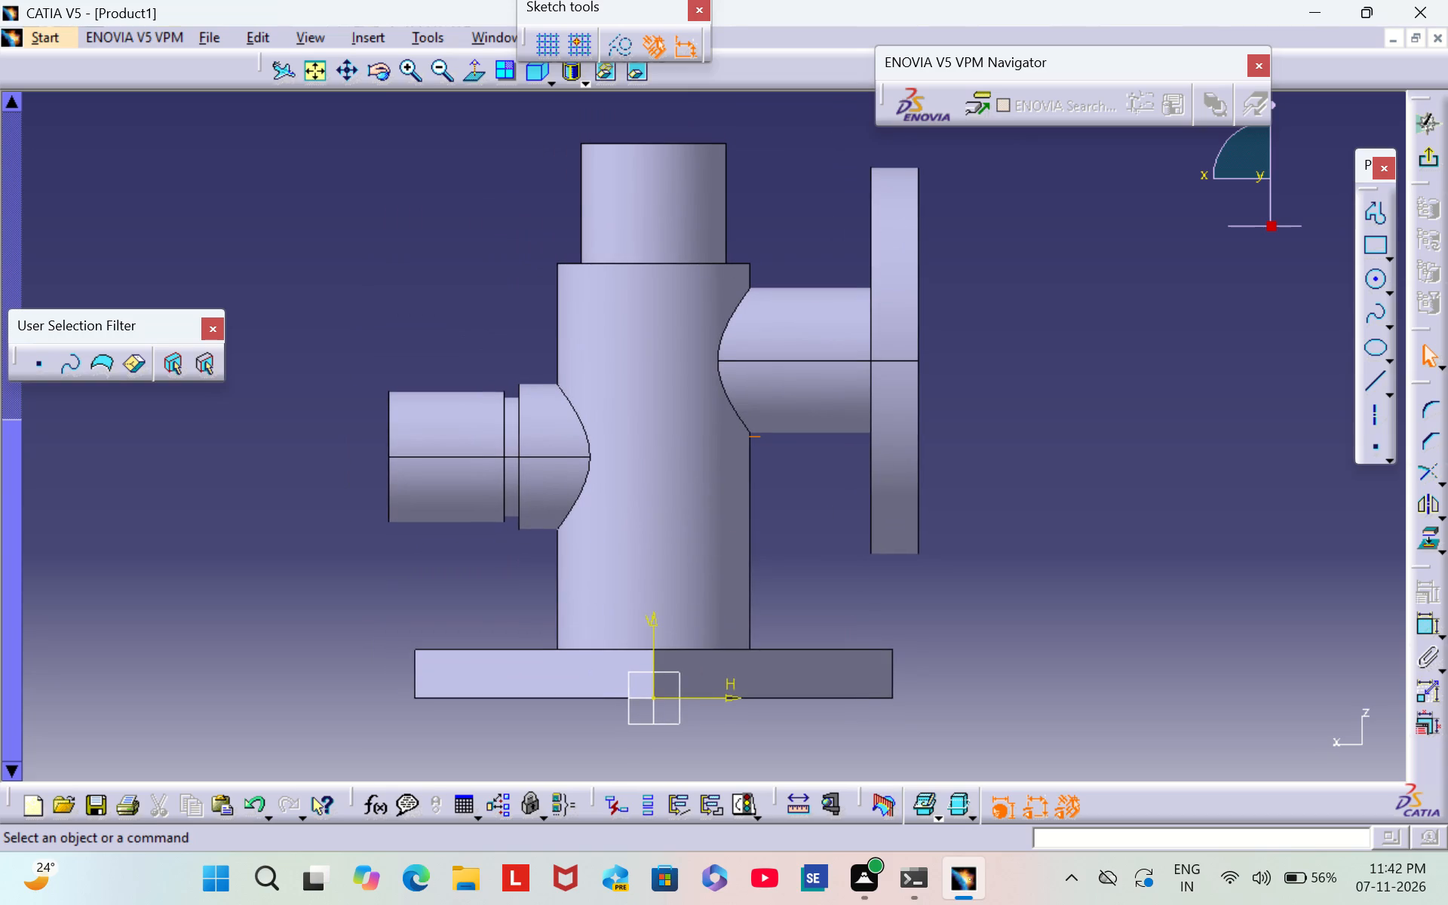
pyautogui.doubleClick(1375, 407)
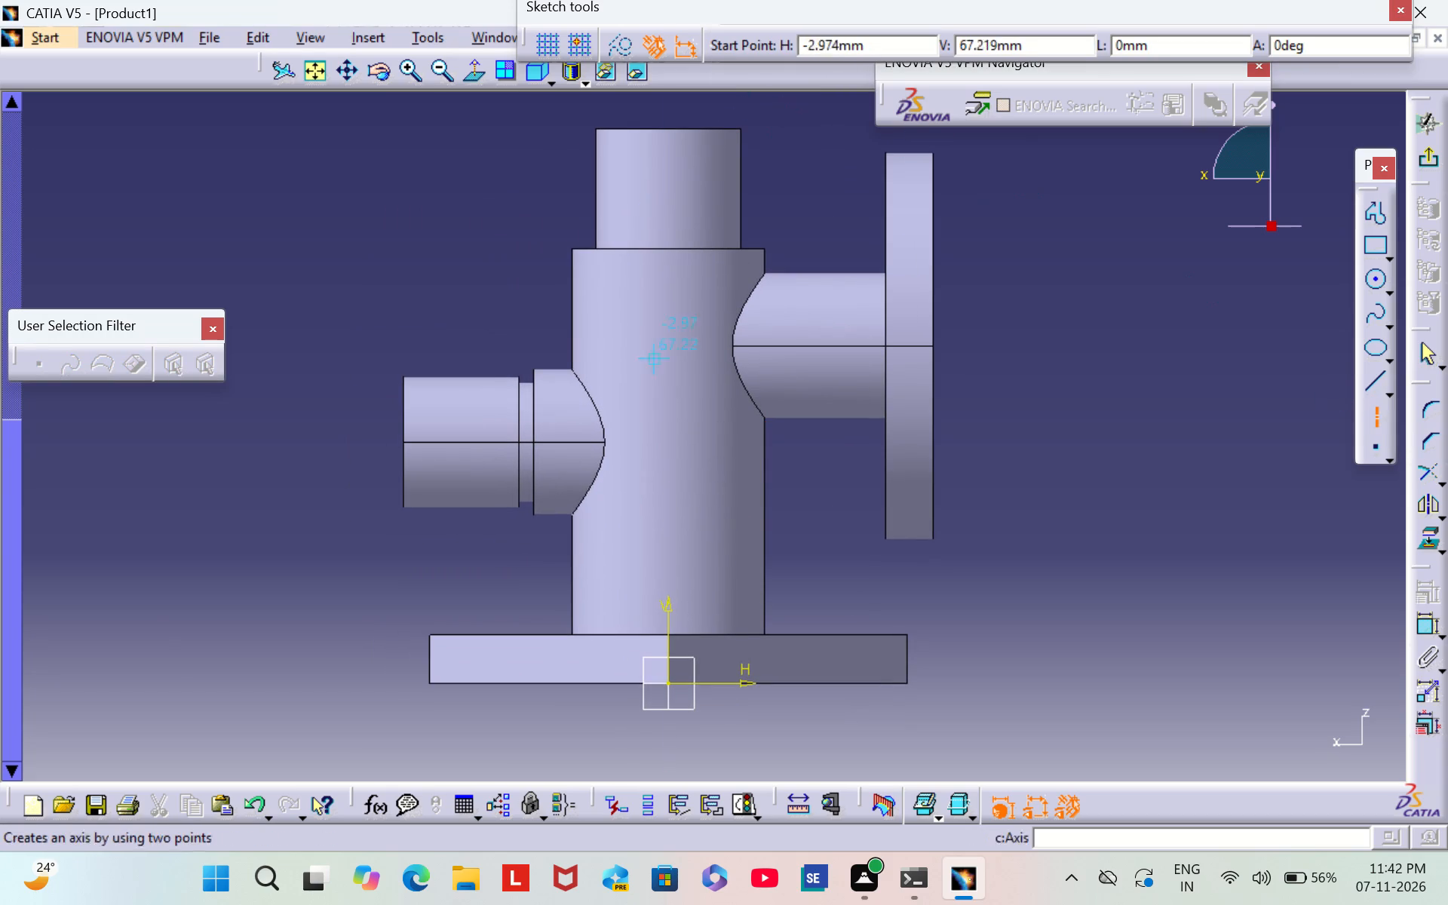
pyautogui.click(671, 112)
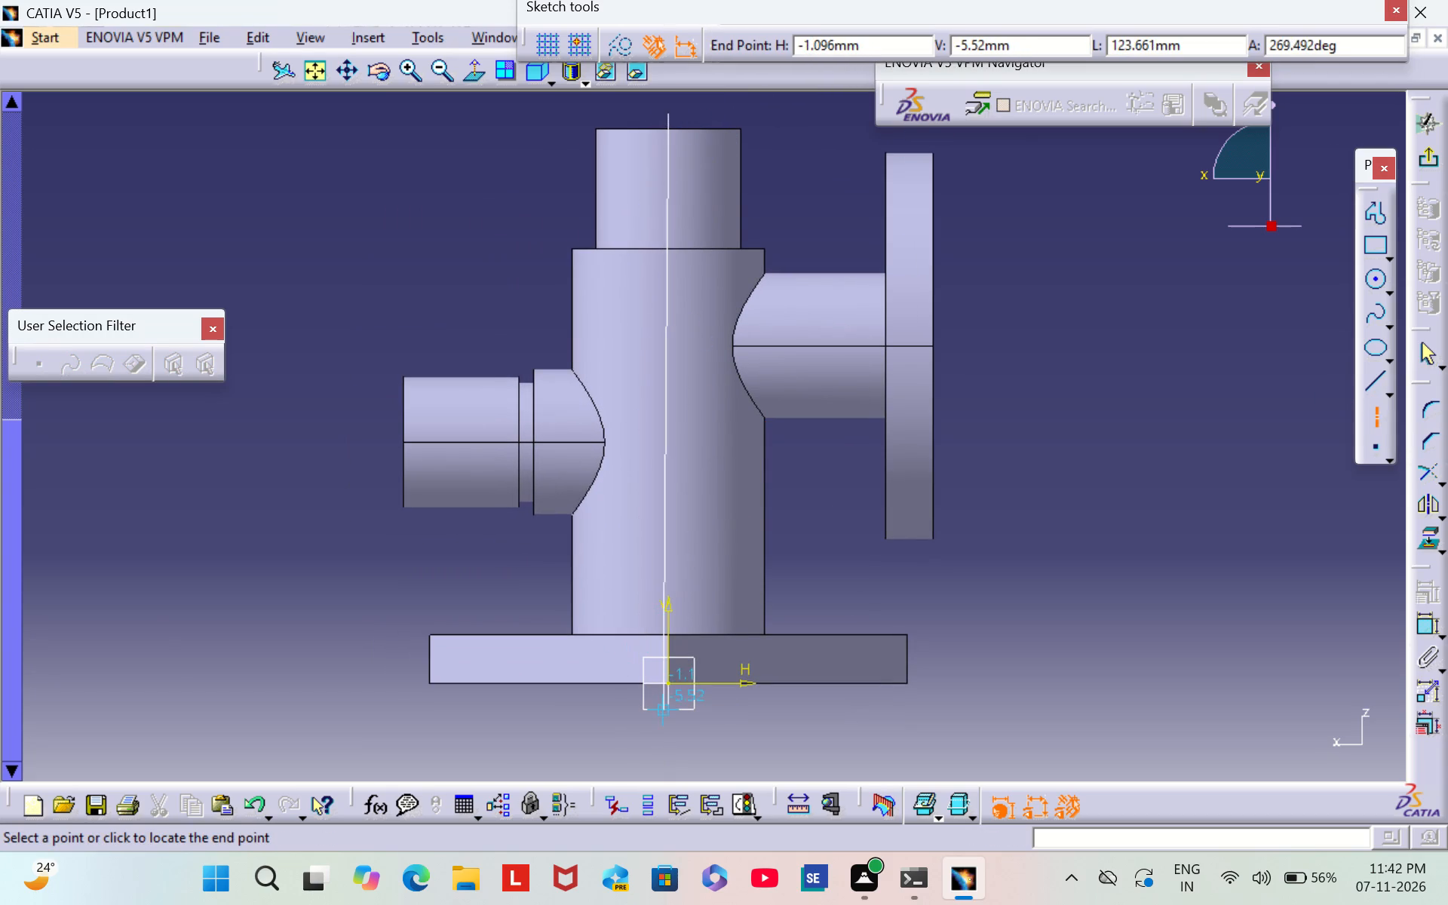
pyautogui.click(668, 734)
pyautogui.click(1115, 584)
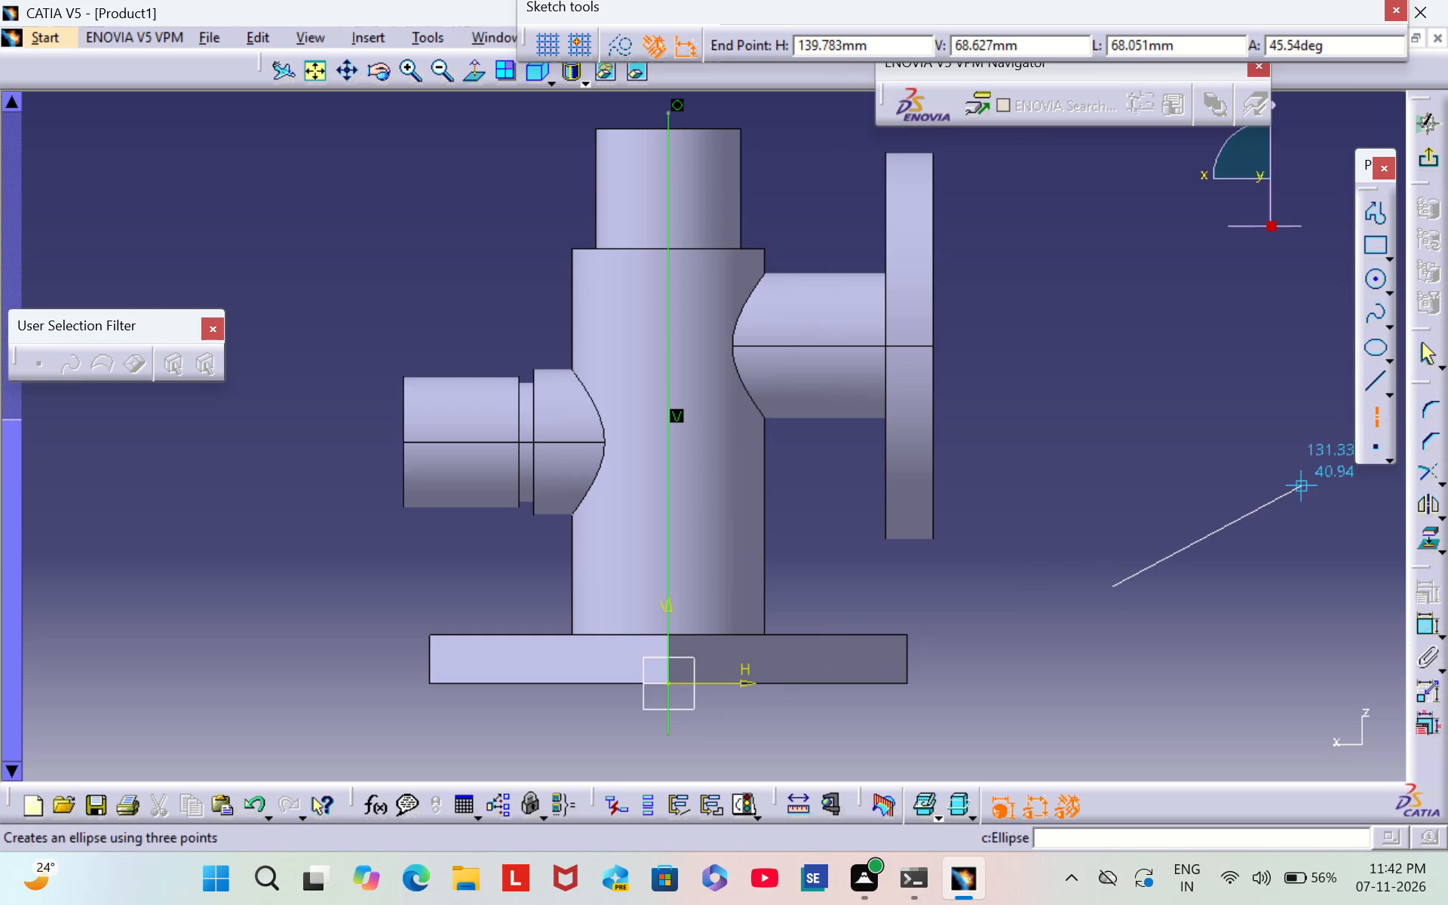
pyautogui.press('Escape')
pyautogui.press('Escape')
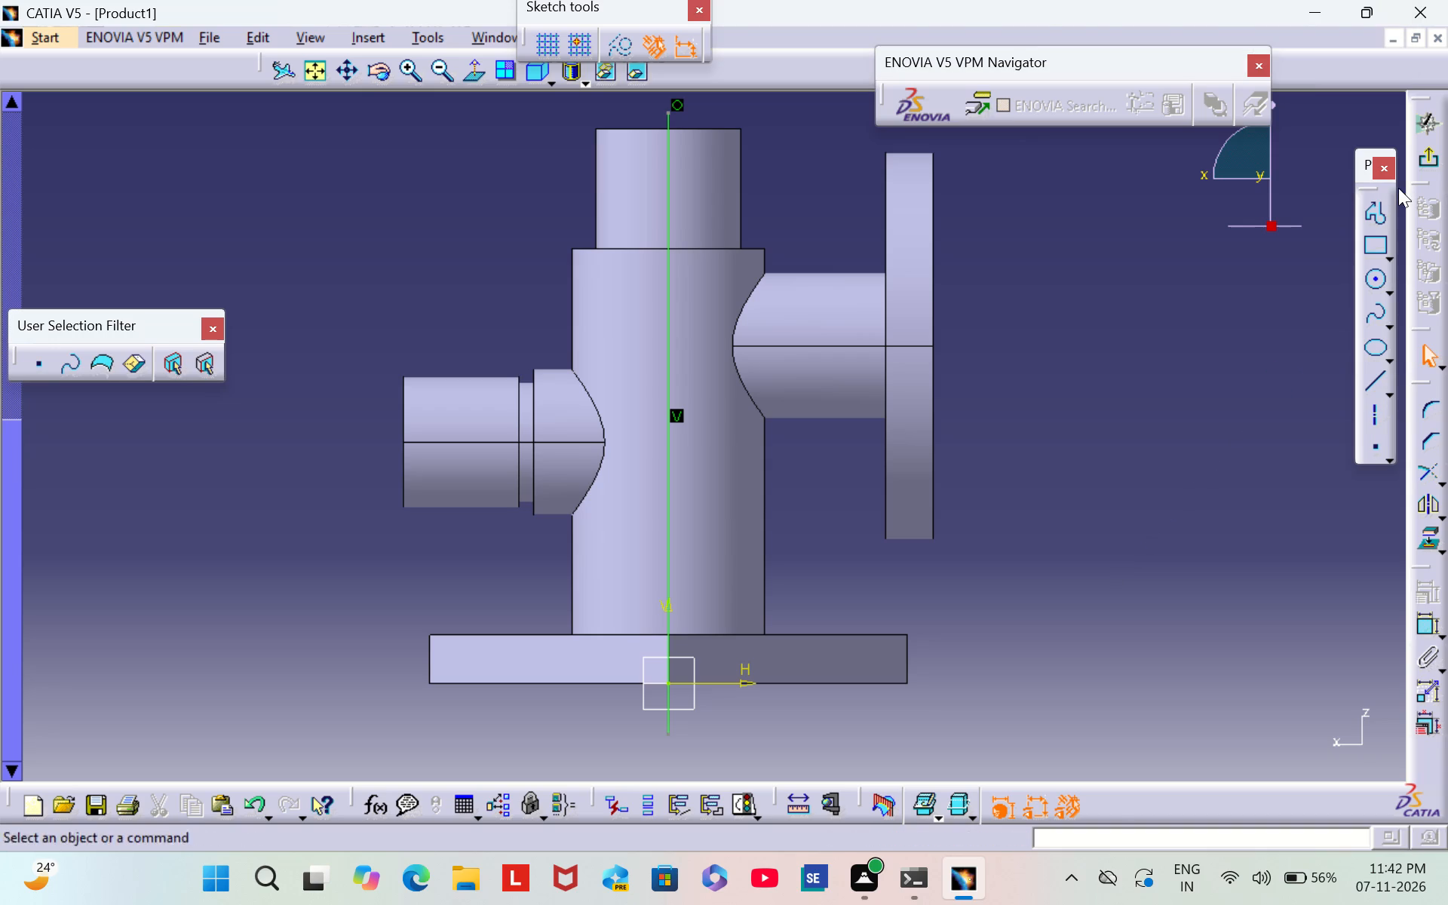
# Draw a half profile inside the column: horizontal line about 6 mm from the axis, stepped verticals, slanted line to the base's bottom edge, closing line to the origin.
pyautogui.doubleClick(1376, 219)
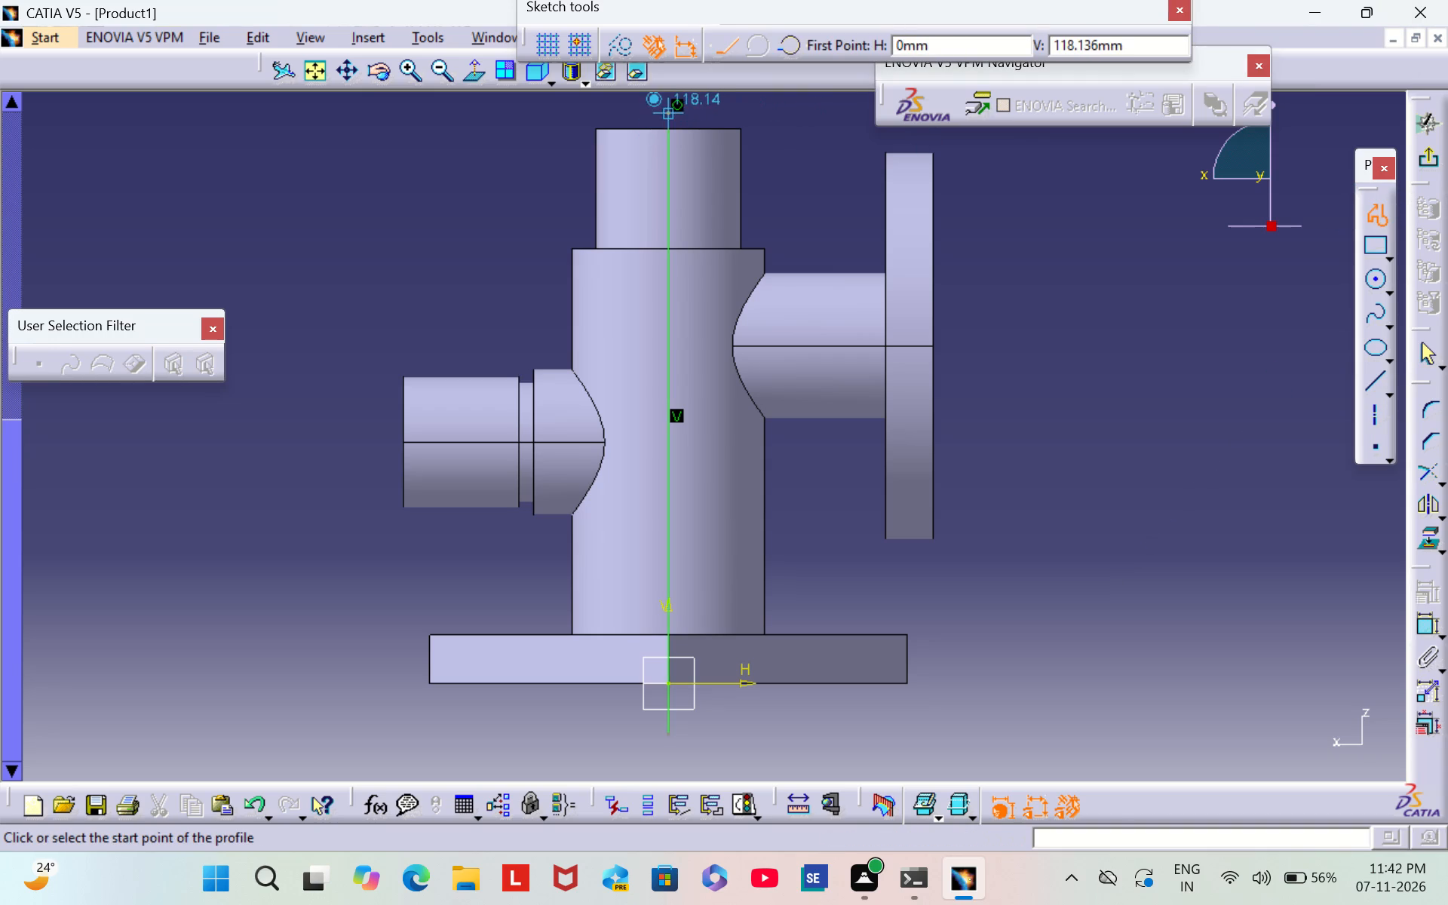
pyautogui.click(666, 122)
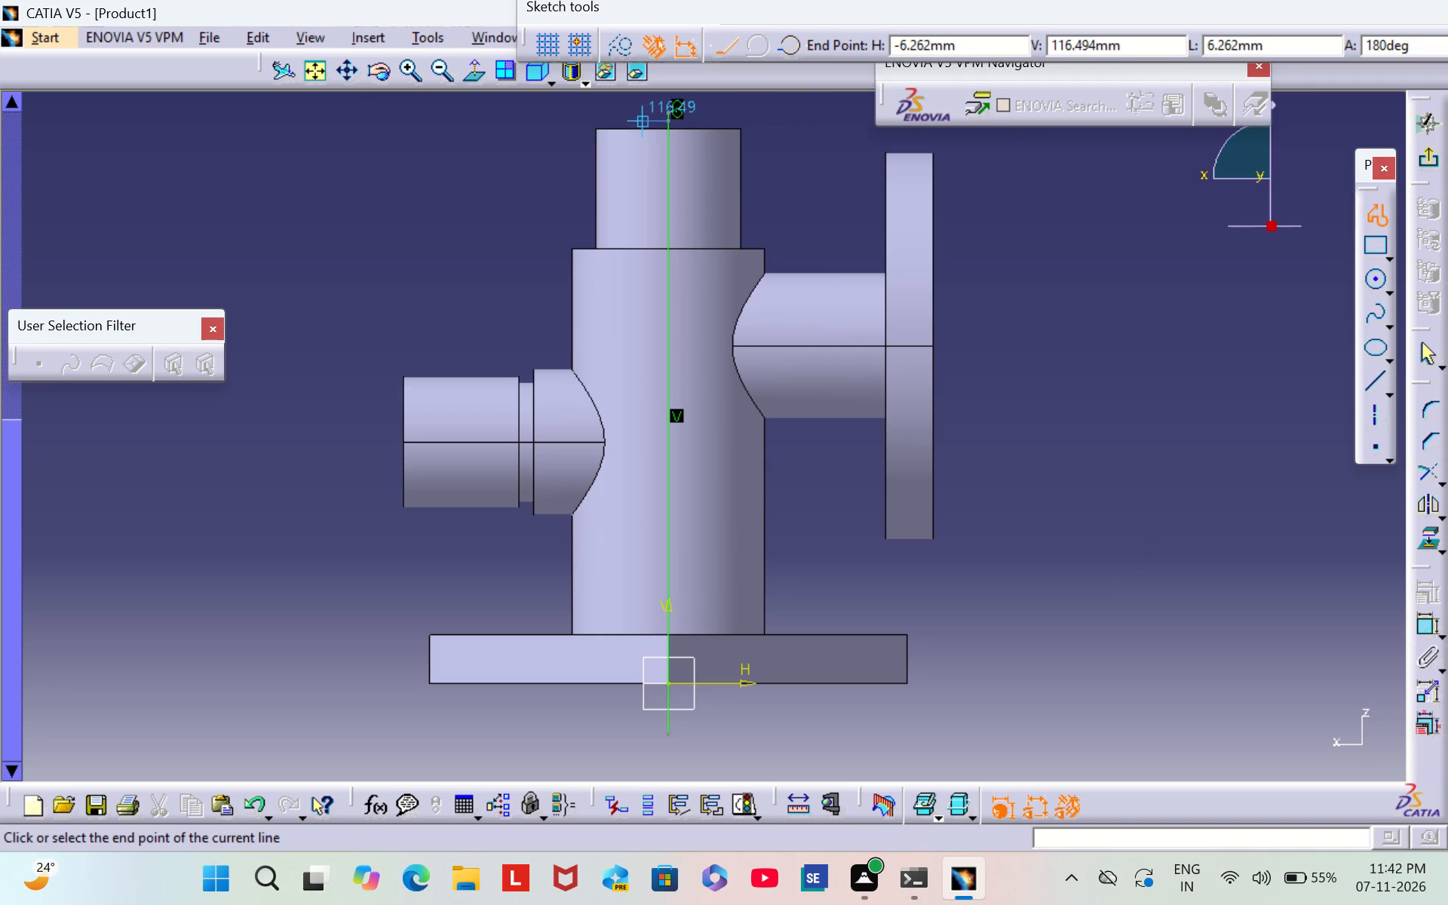
pyautogui.click(637, 119)
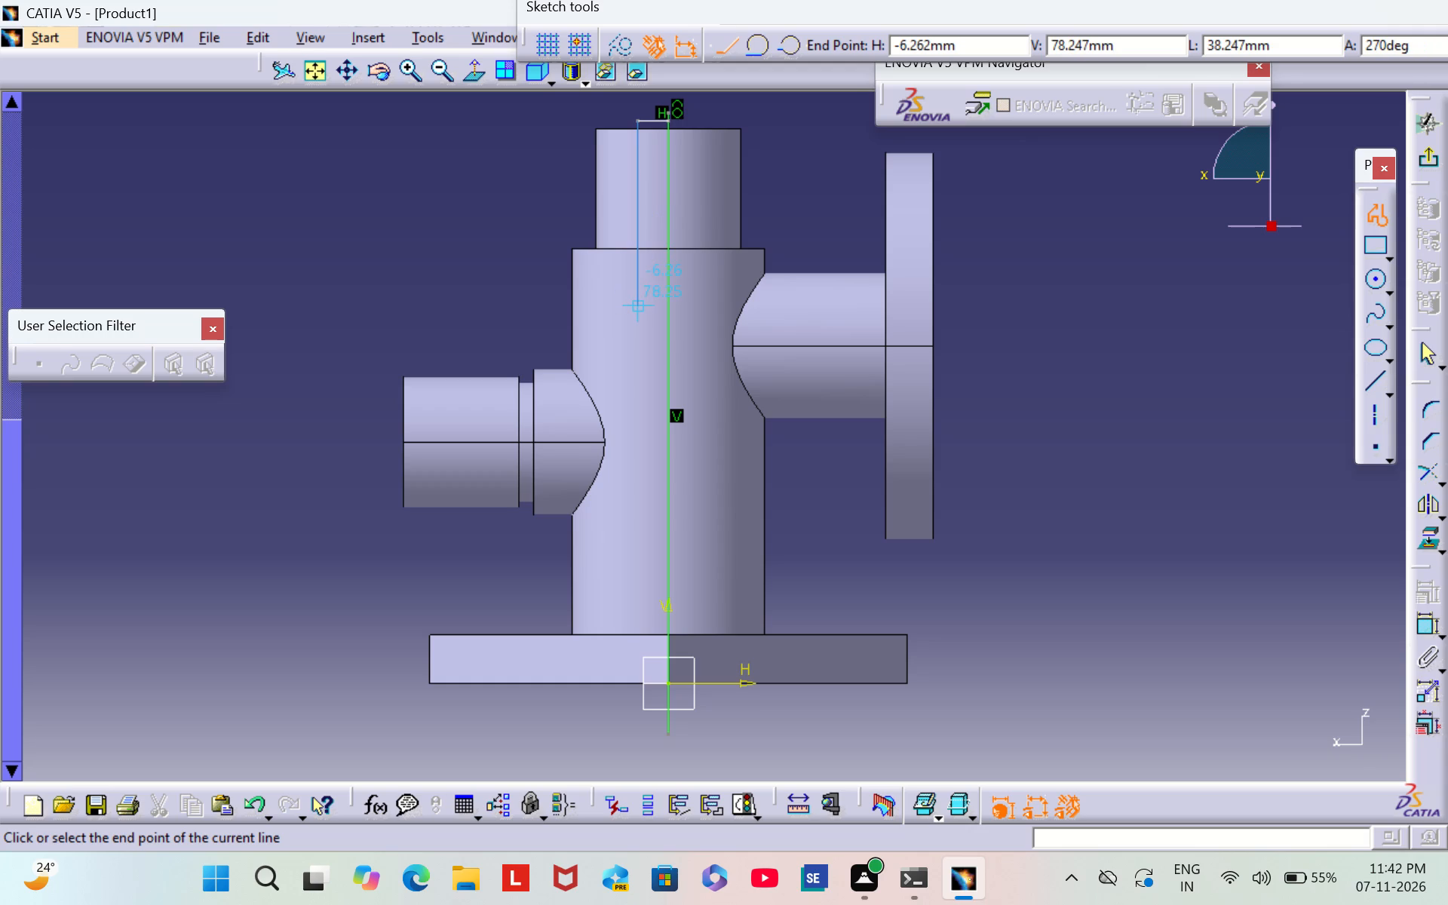
pyautogui.click(641, 299)
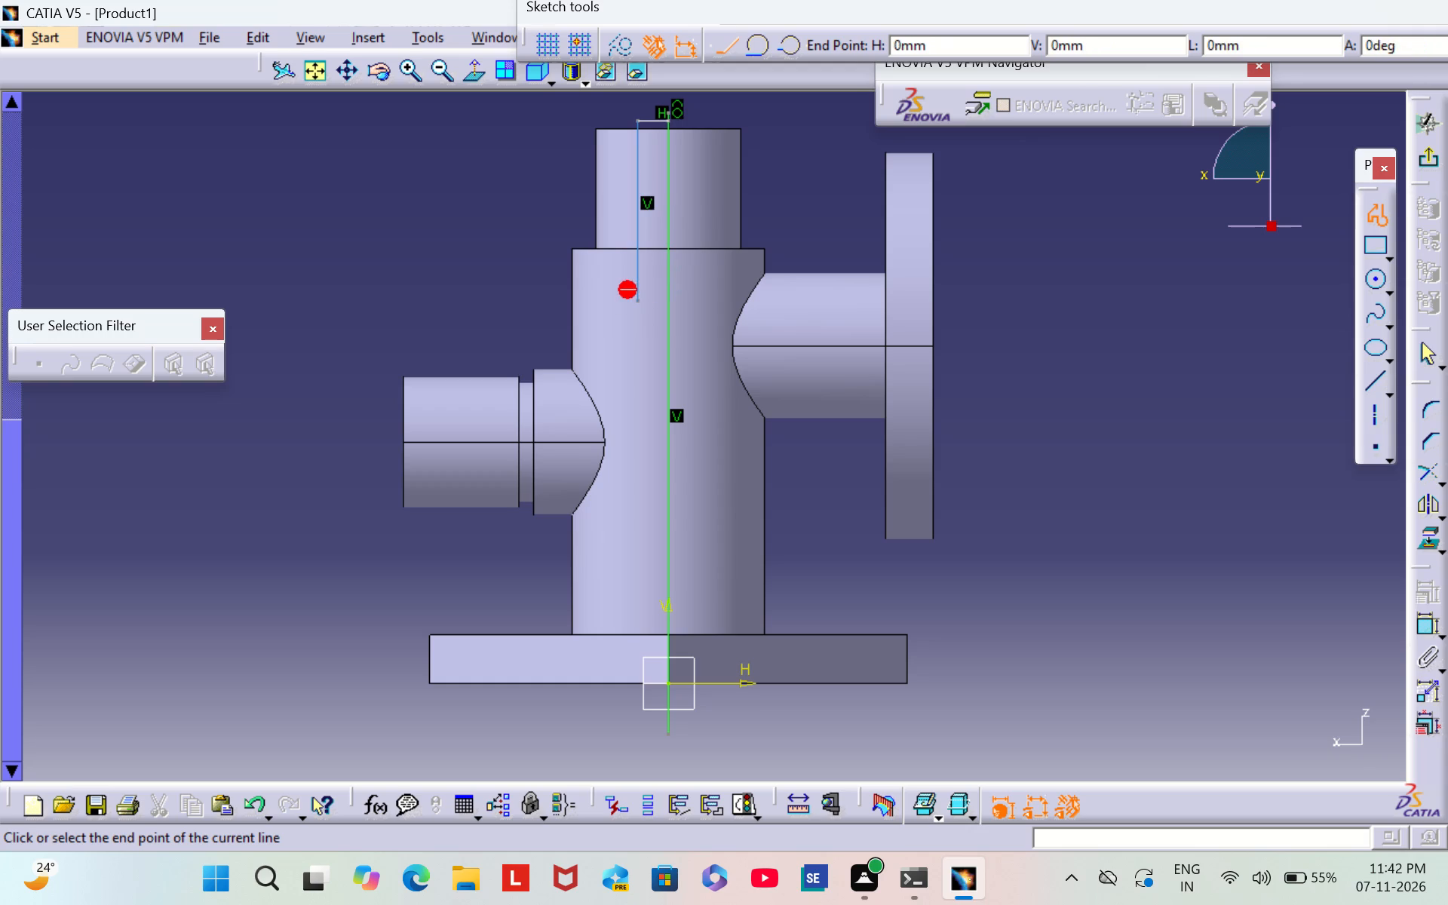
pyautogui.click(625, 301)
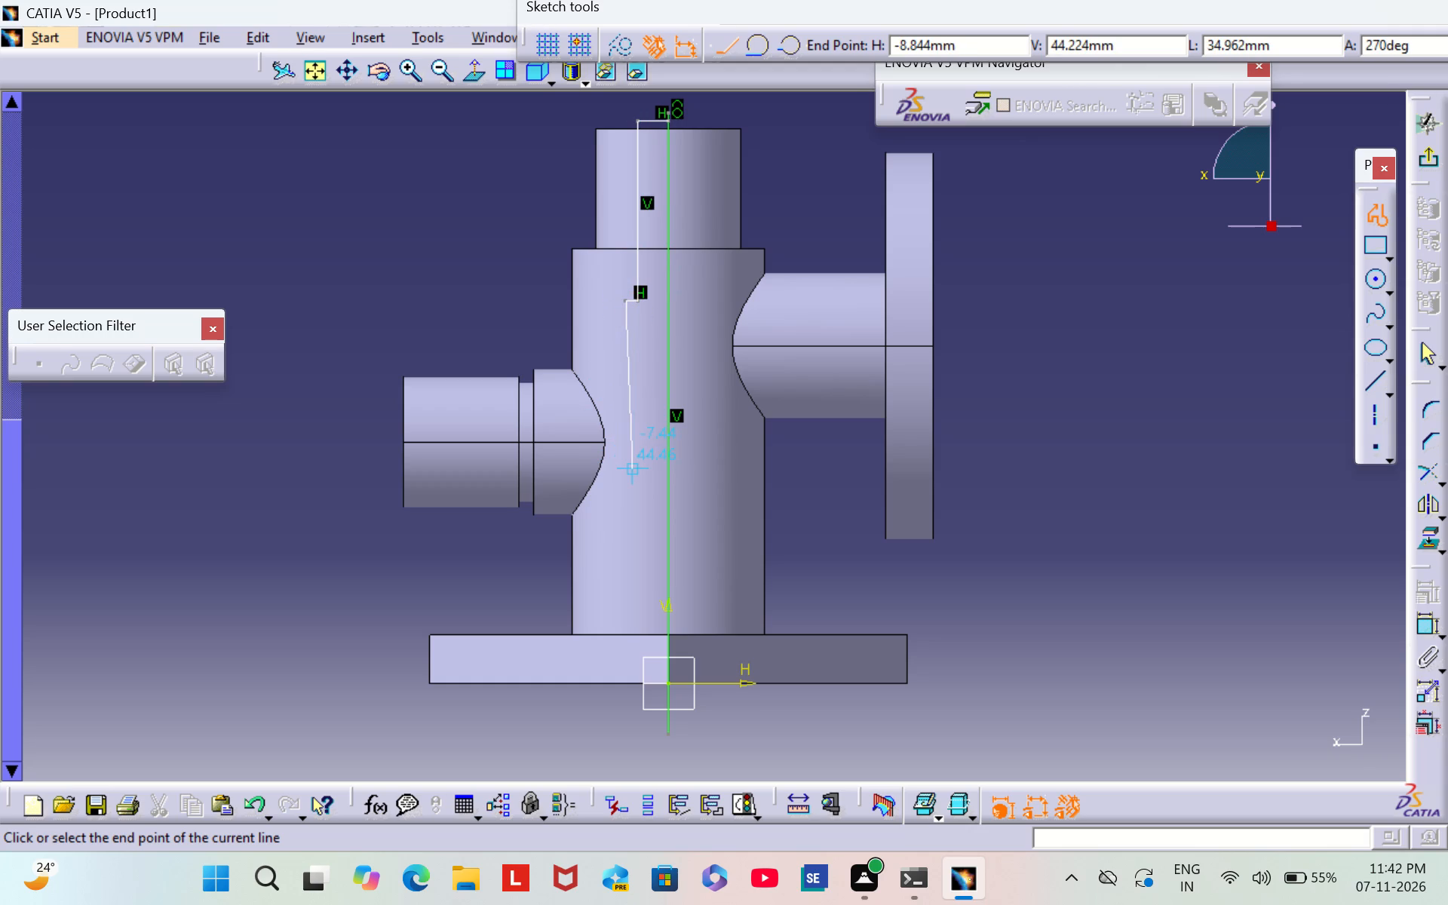
pyautogui.click(627, 471)
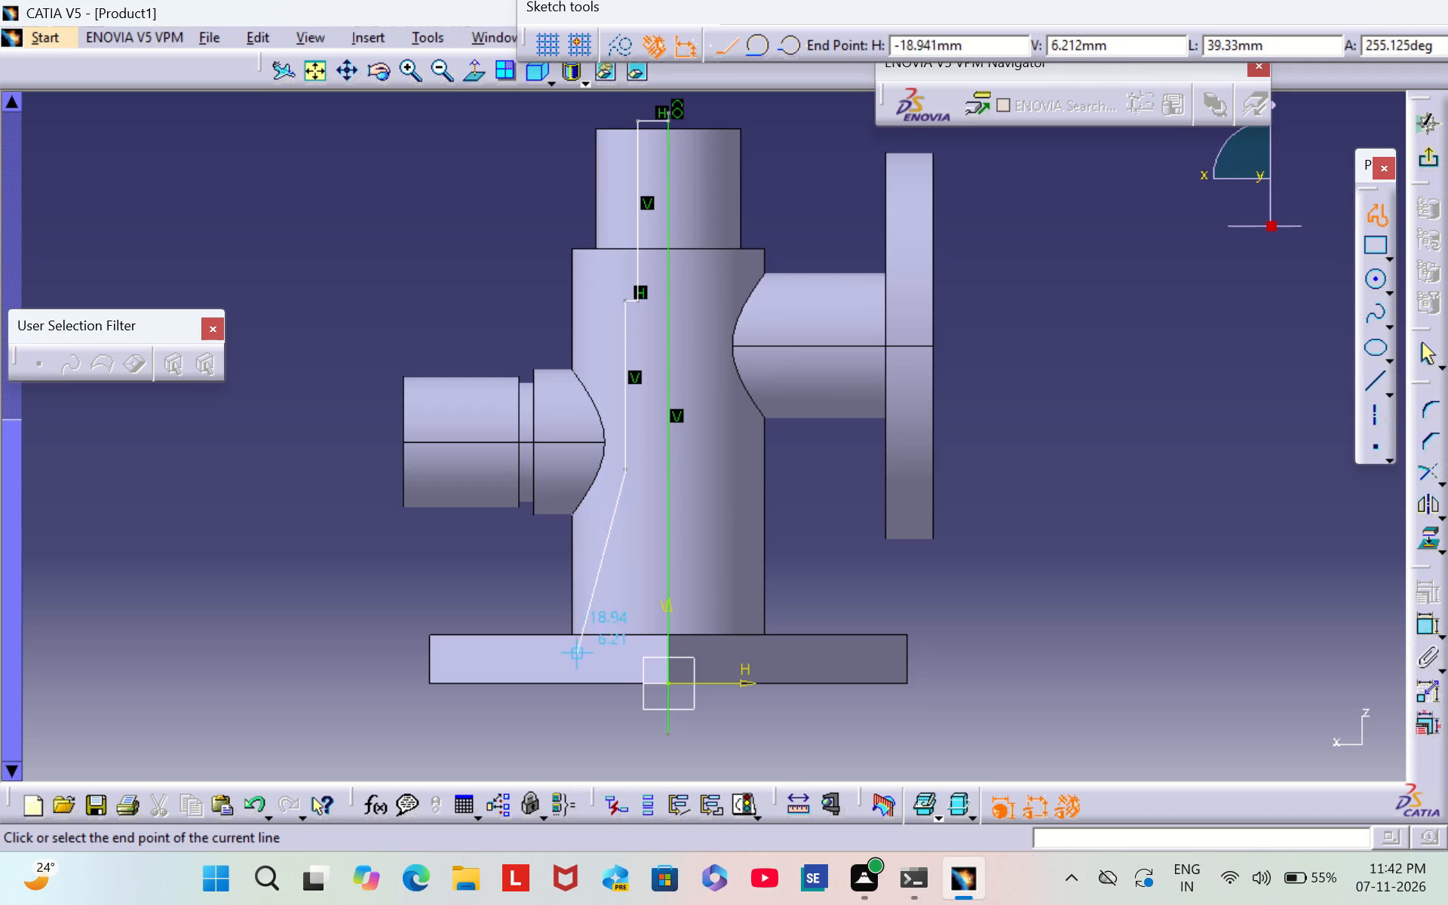
pyautogui.click(569, 680)
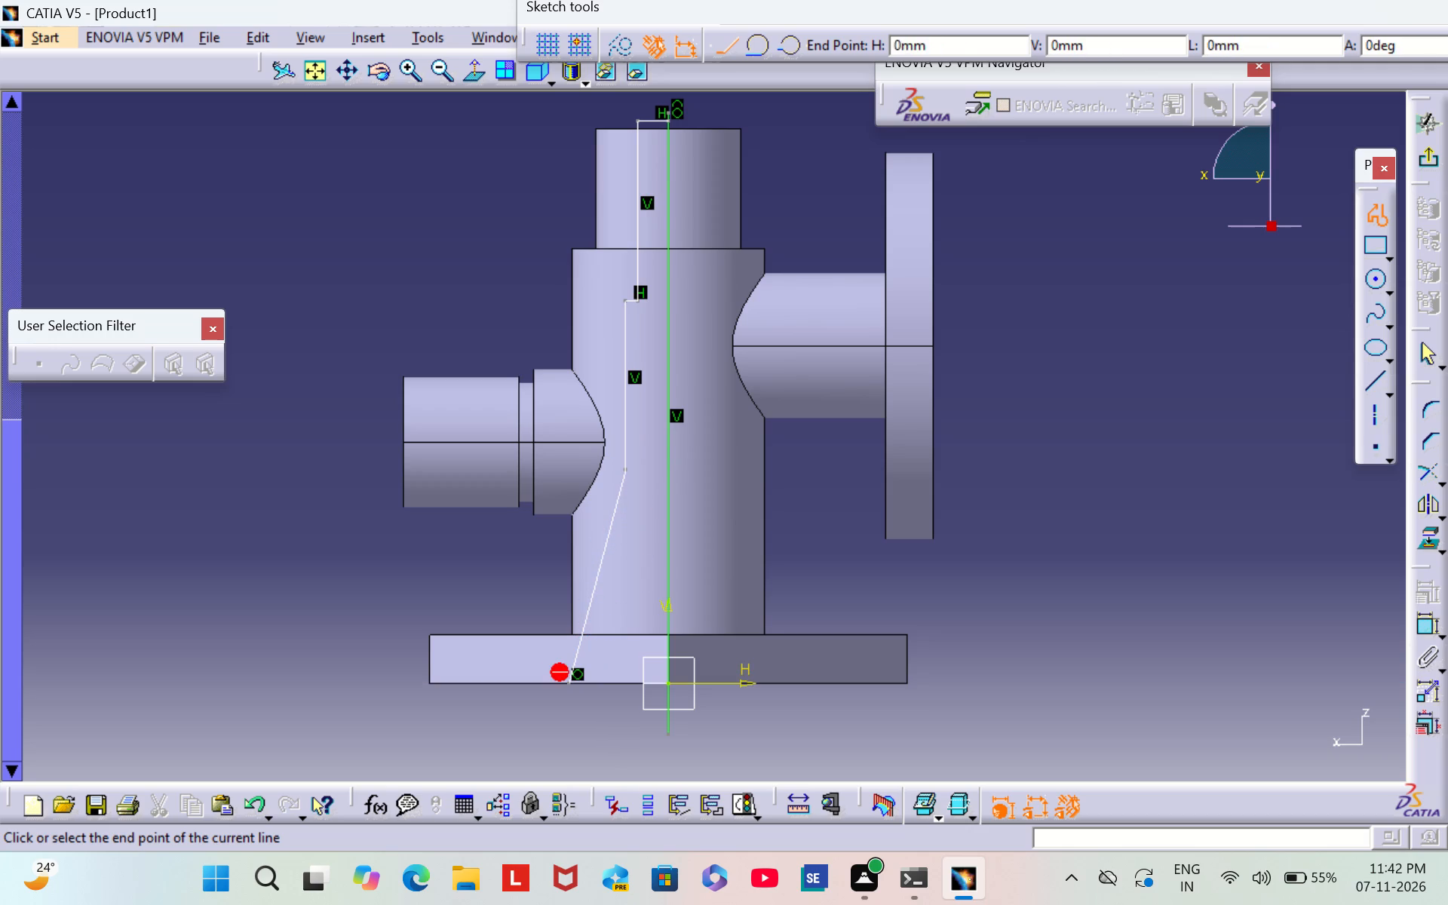
pyautogui.click(666, 683)
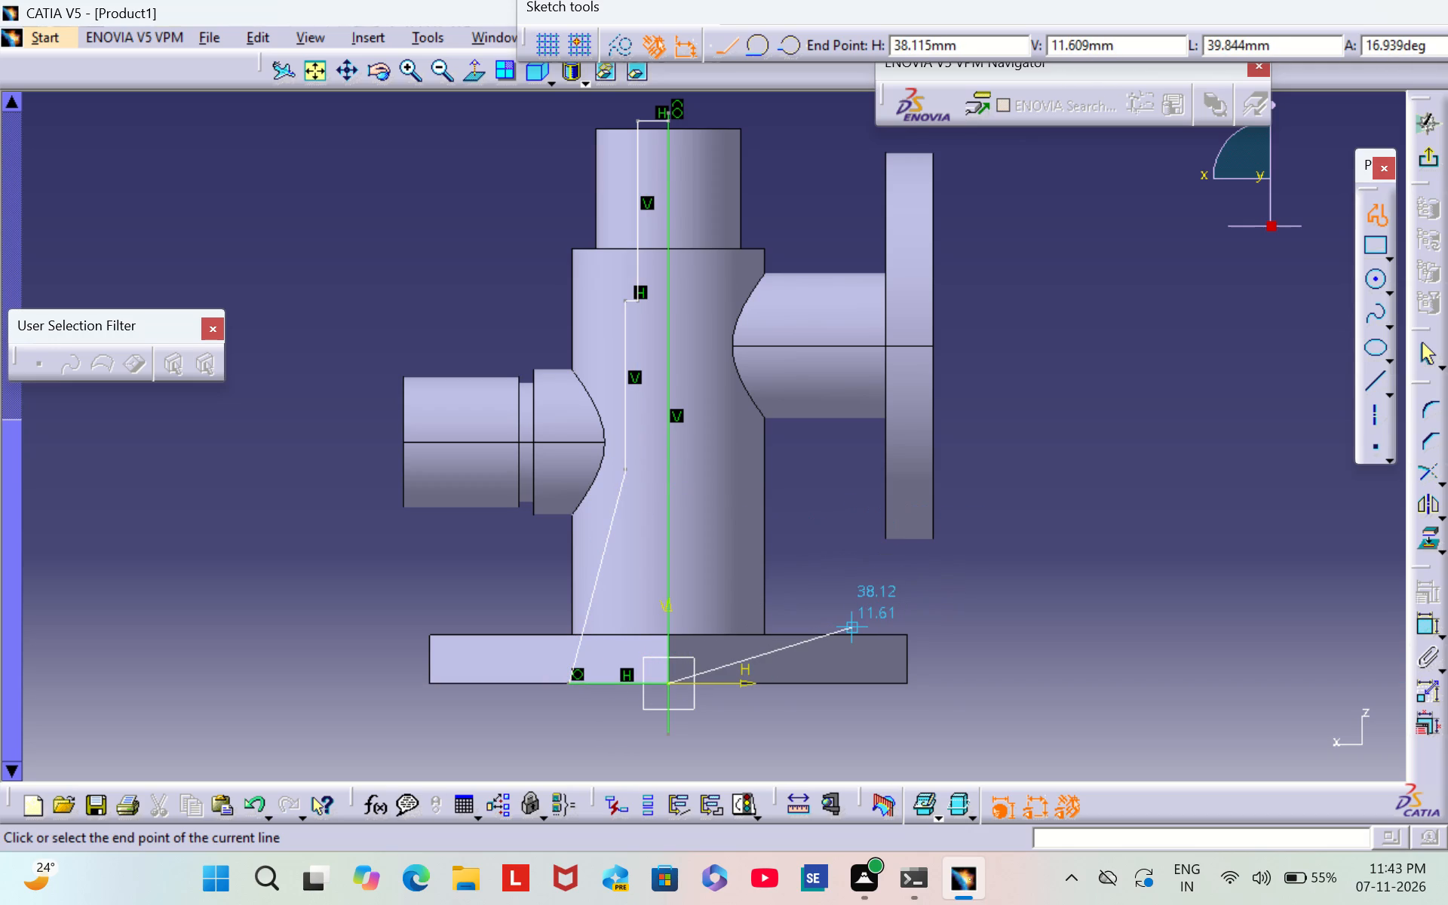
pyautogui.press('Escape')
pyautogui.press('Escape')
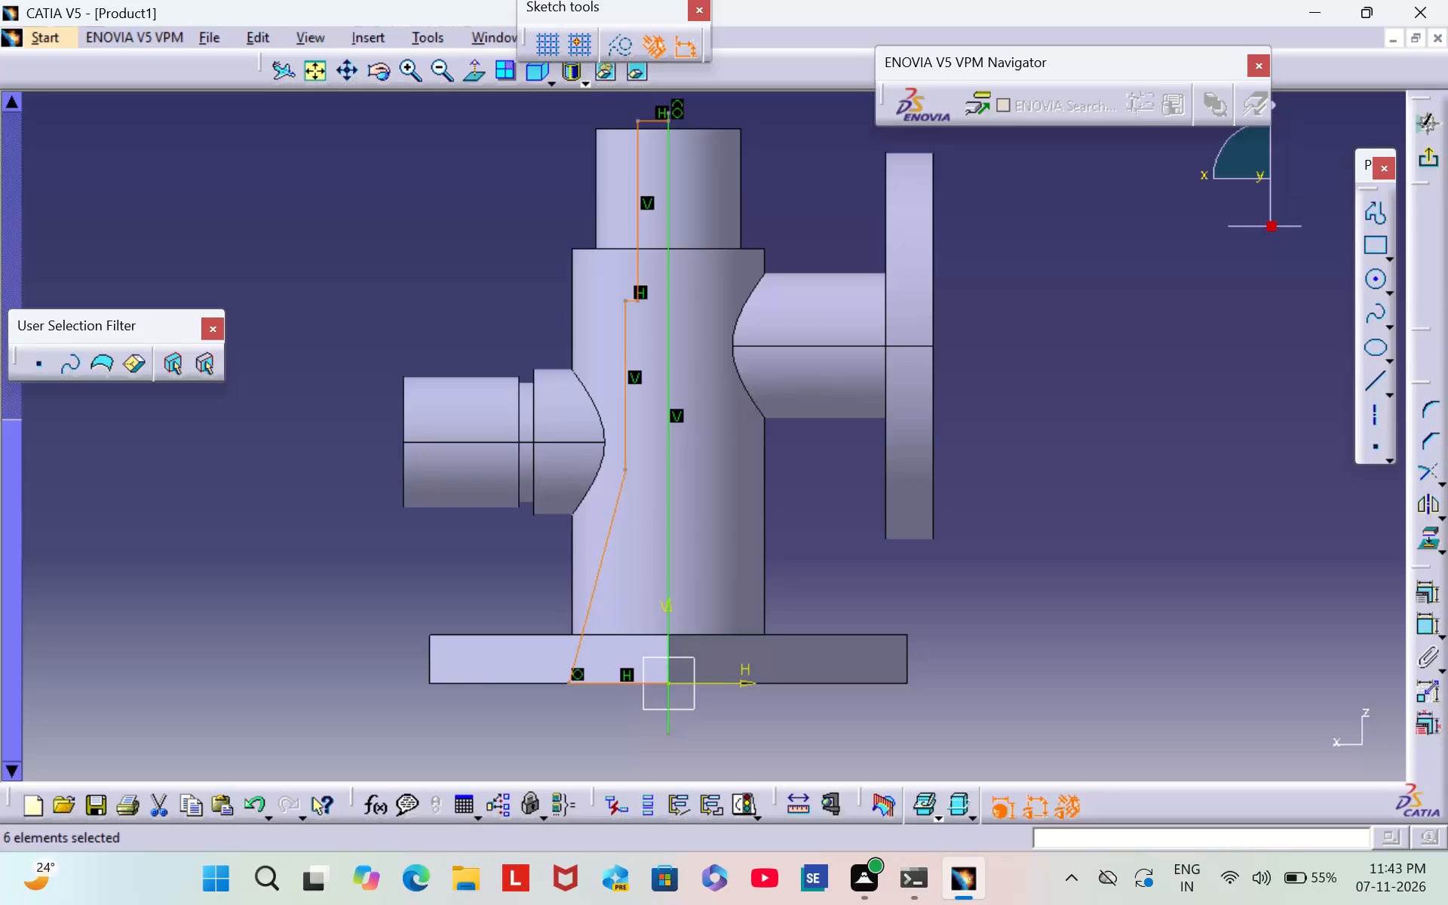
pyautogui.click(1109, 578)
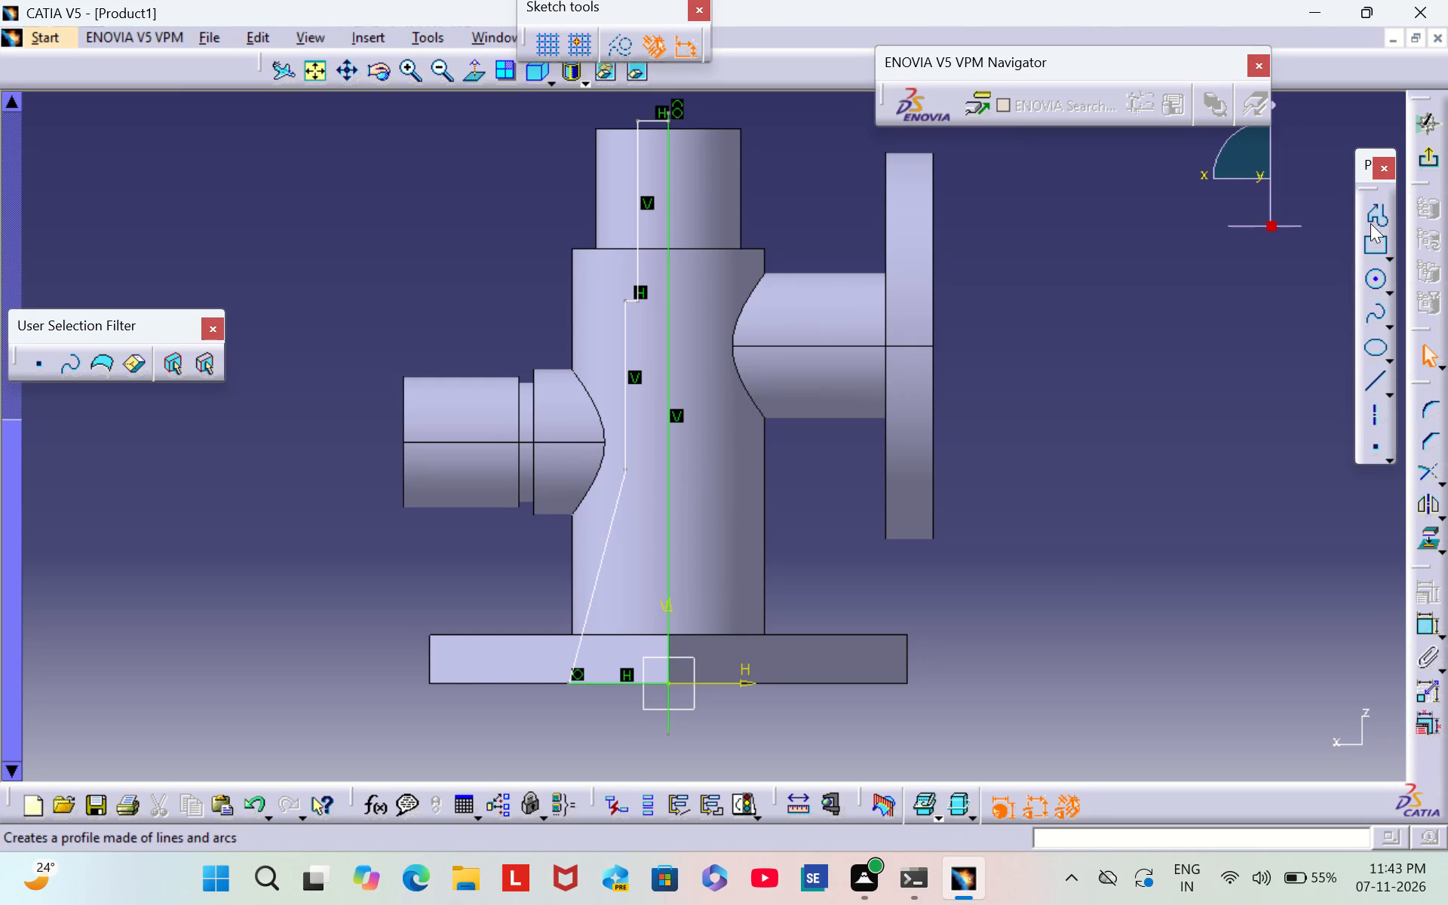
# Dimension the profile's bottom horizontal line and set its length to 15 mm.
pyautogui.click(1426, 625)
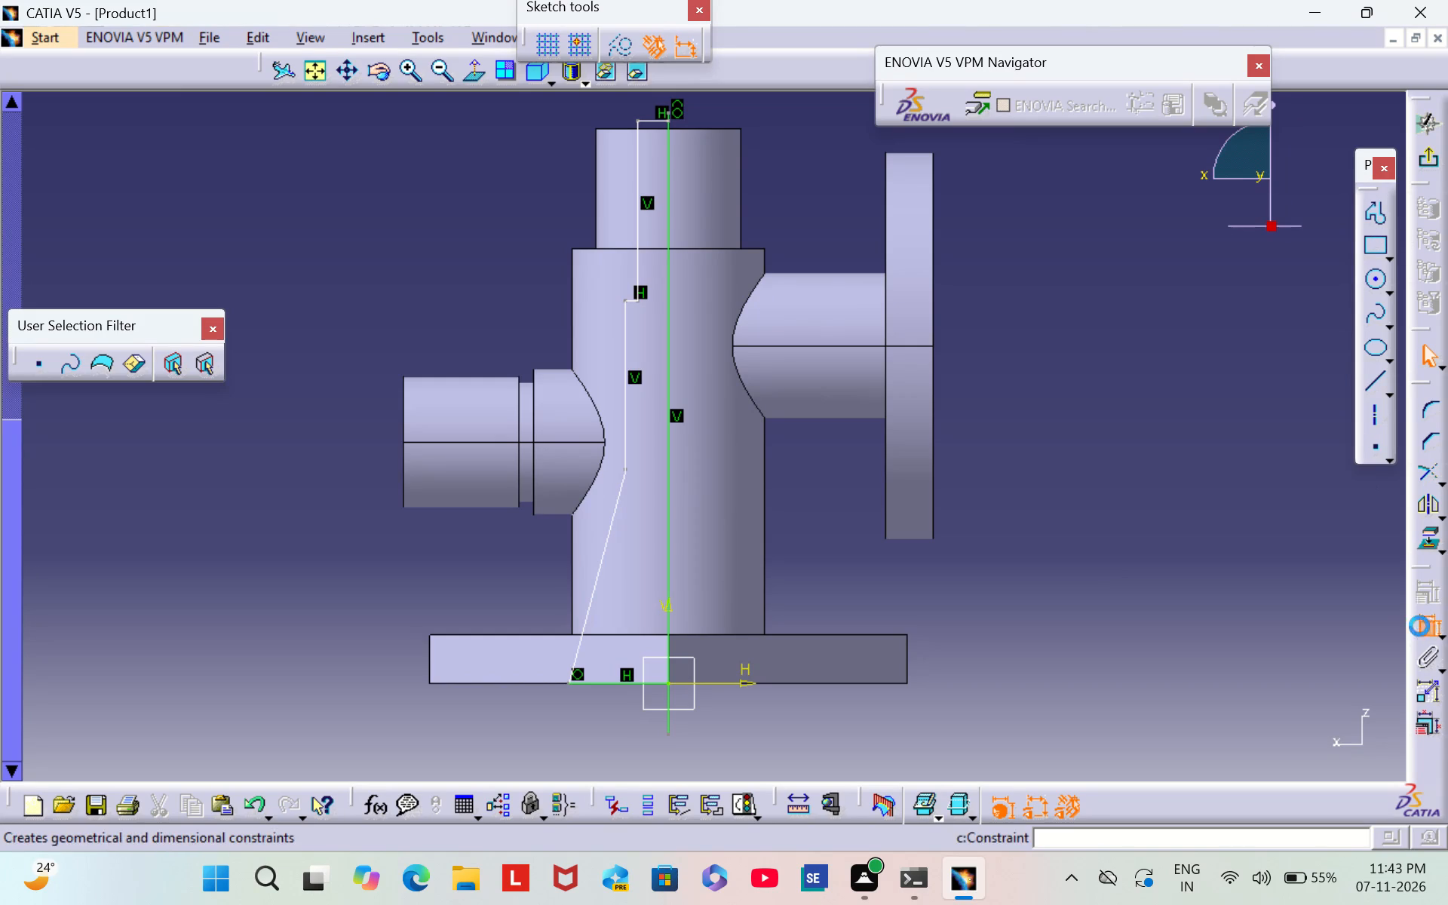
pyautogui.click(605, 684)
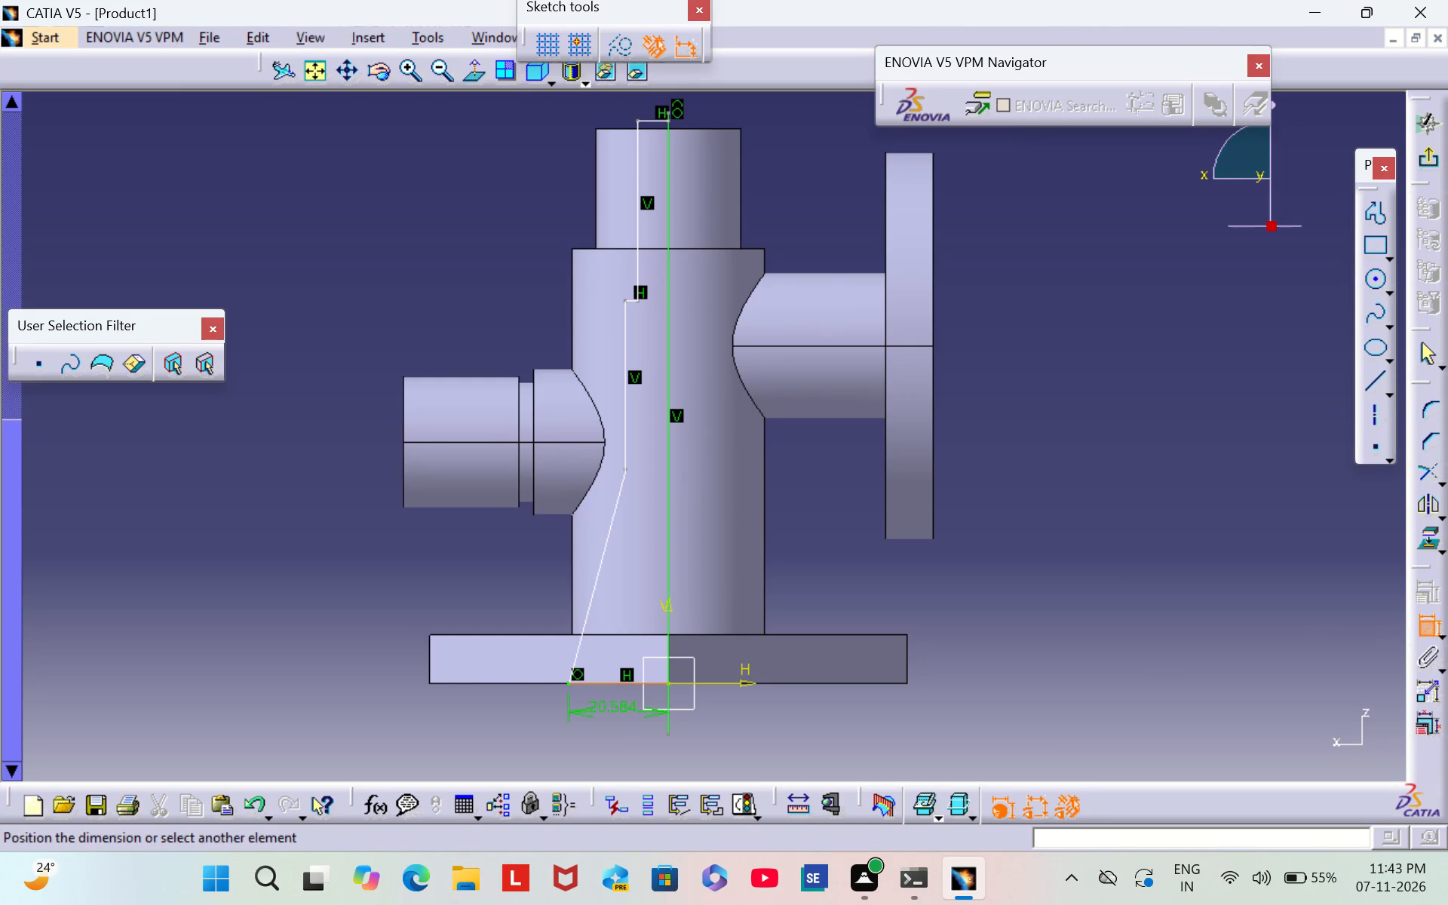
pyautogui.click(615, 717)
pyautogui.doubleClick(610, 712)
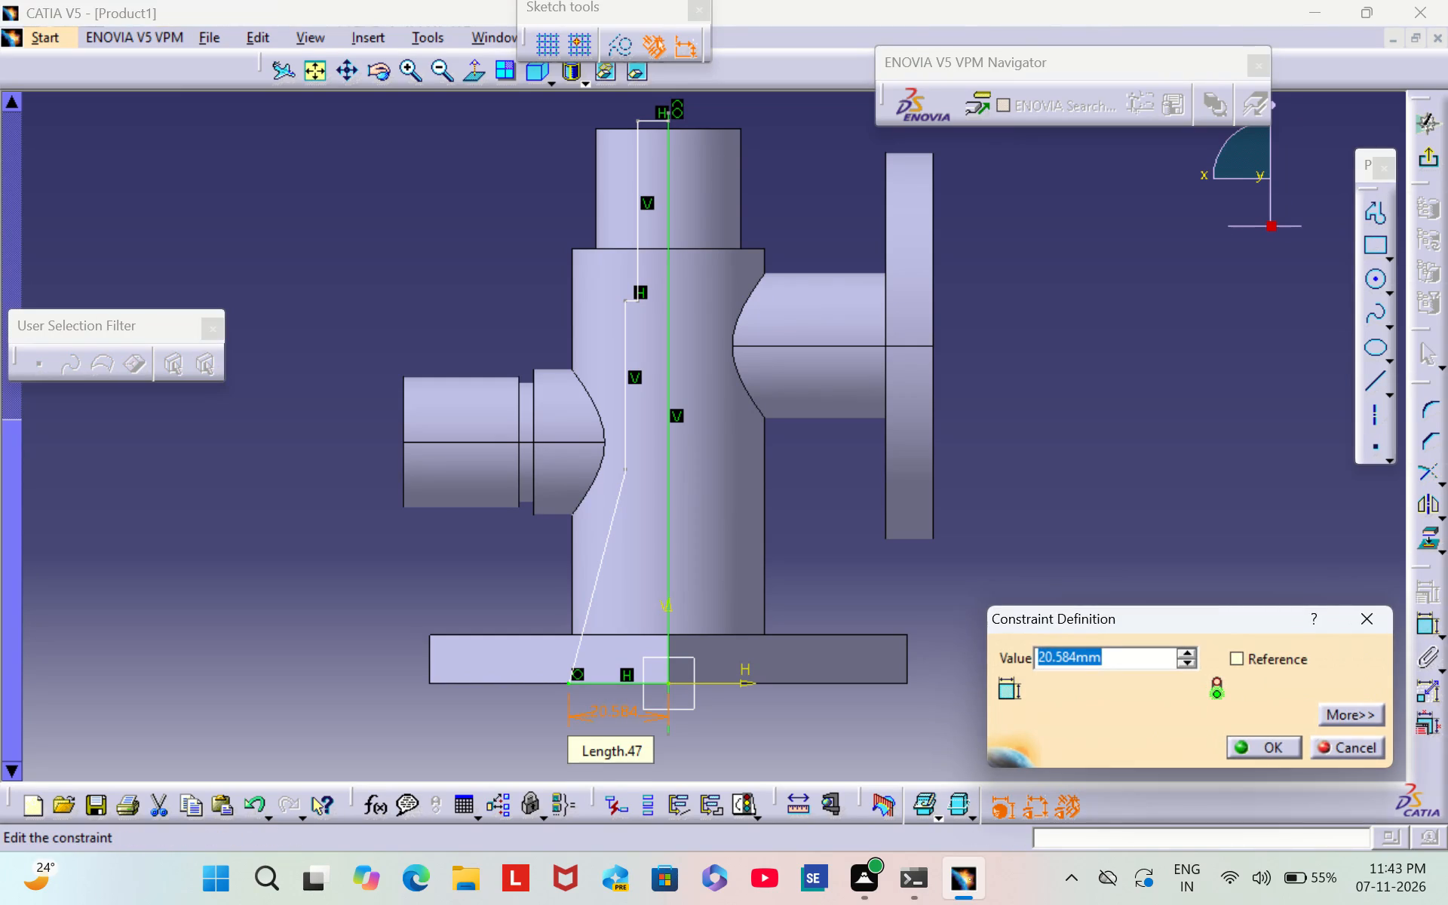
pyautogui.press('BackSpace')
pyautogui.write('15')
pyautogui.press('Return')
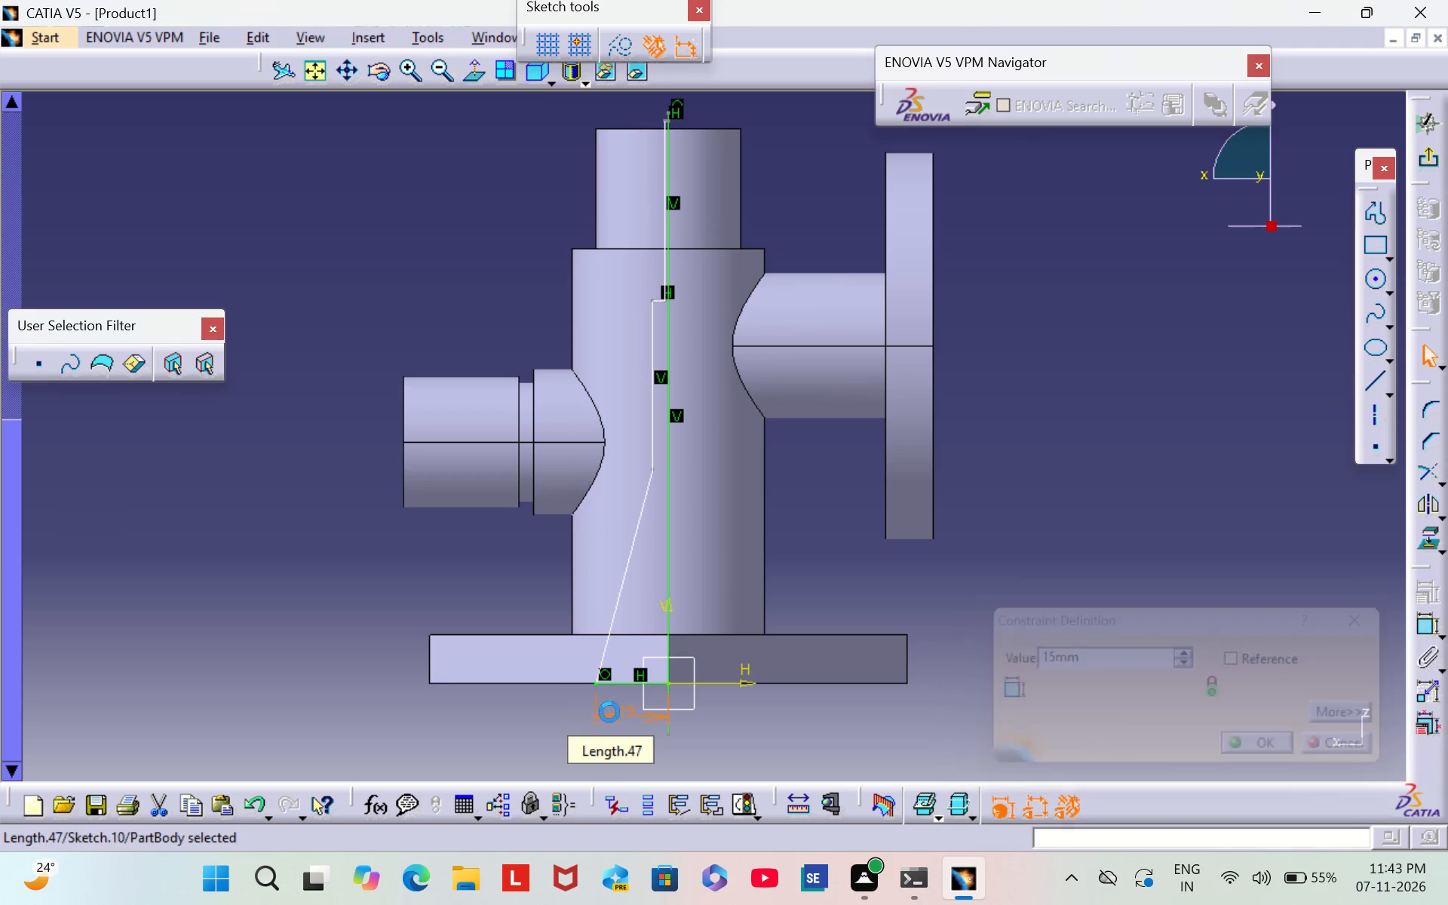
pyautogui.click(1222, 550)
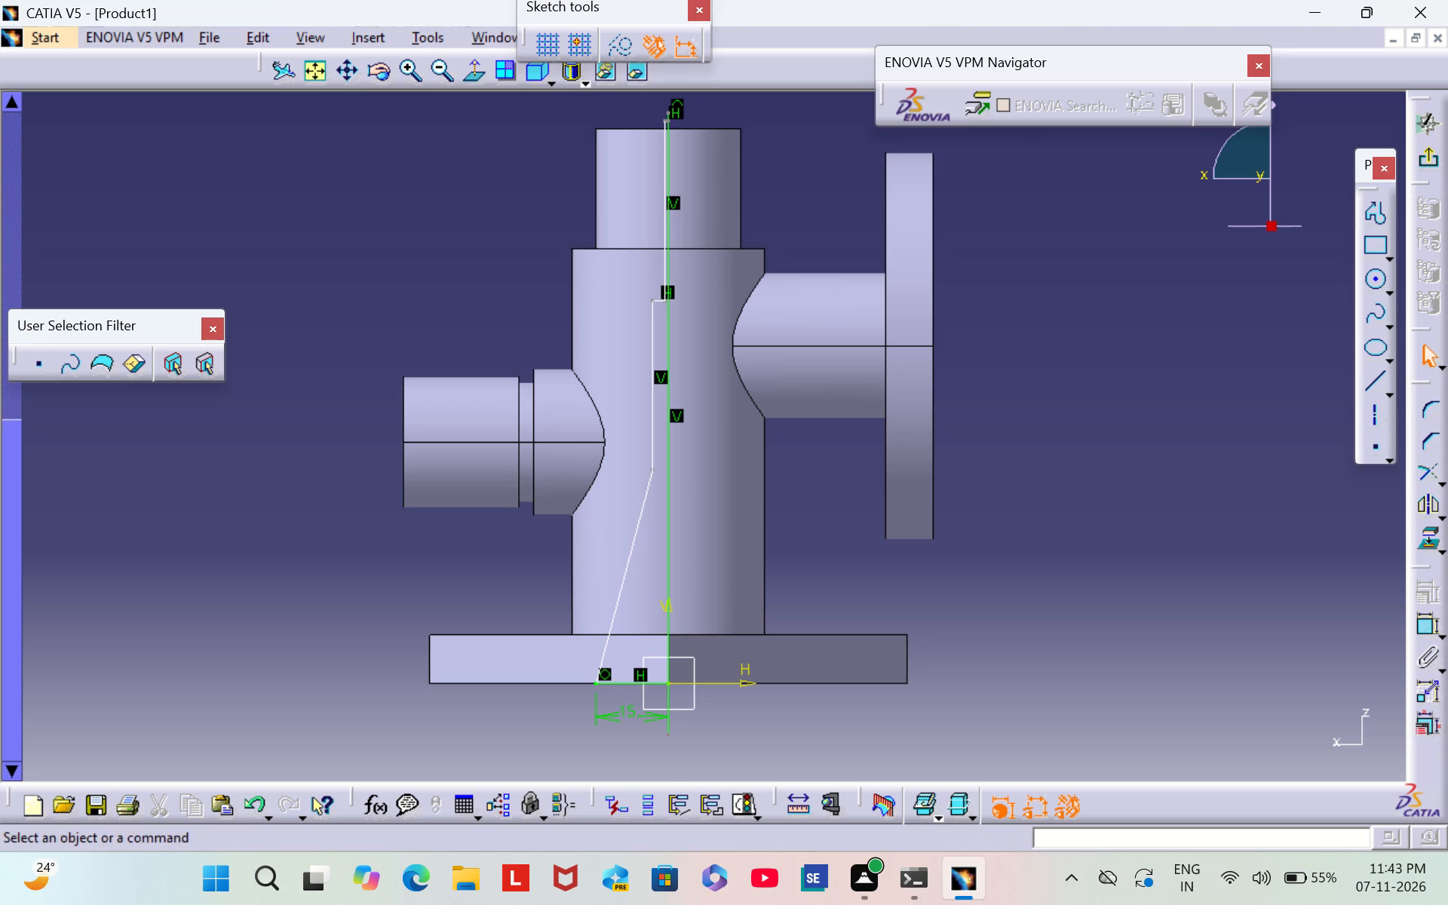
# Move the profile's upper vertical line outward to about 4.5 mm from the axis.
pyautogui.tripleClick(406, 67)
pyautogui.doubleClick(406, 67)
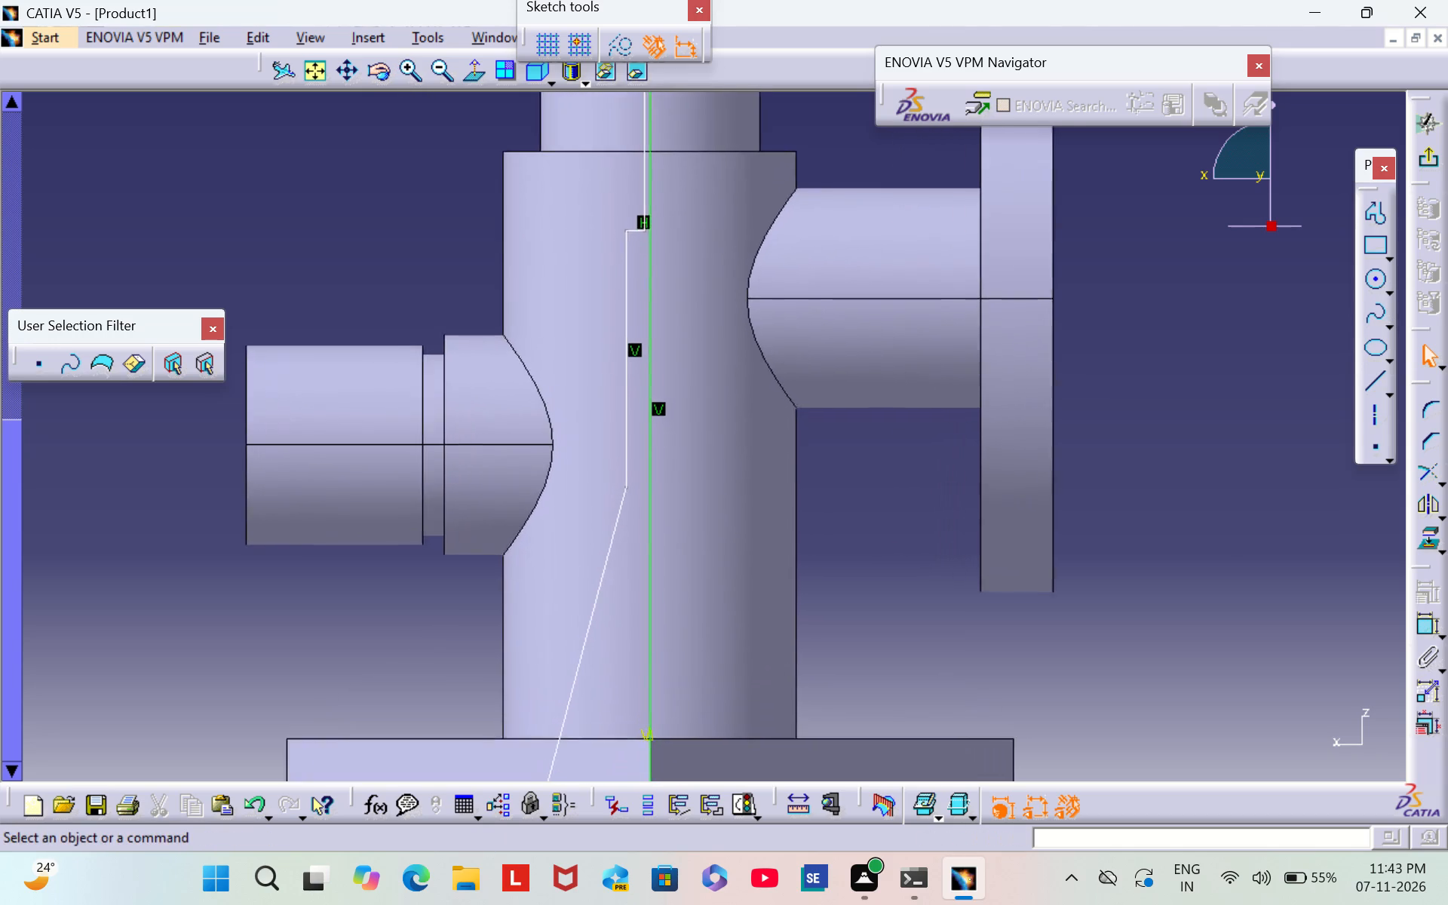
pyautogui.moveTo(856, 206); pyautogui.dragTo(726, 637, button='middle')
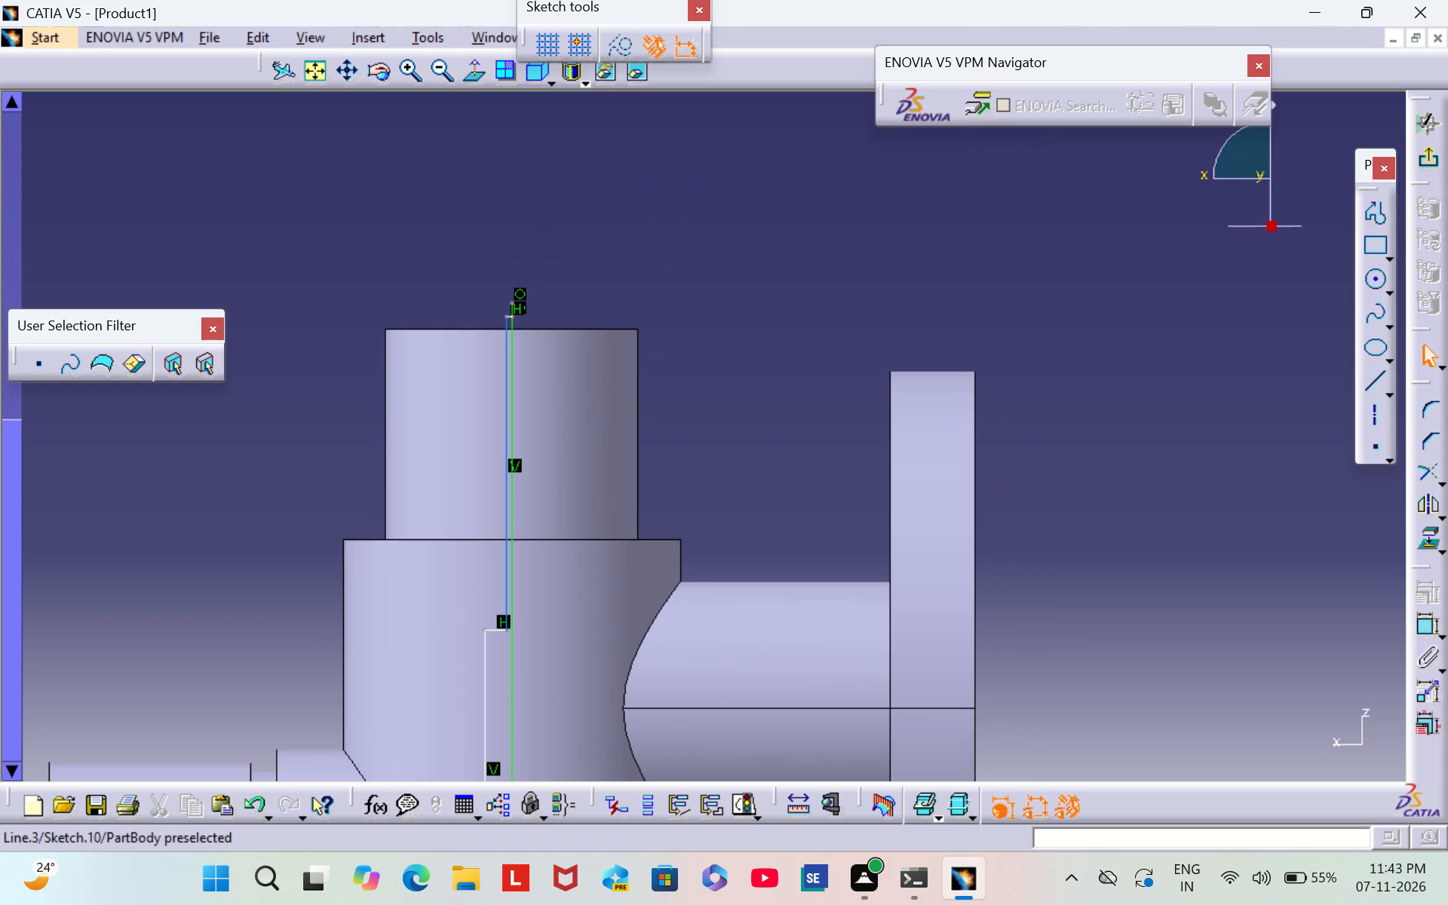
pyautogui.moveTo(504, 449); pyautogui.dragTo(474, 447)
pyautogui.moveTo(698, 219); pyautogui.dragTo(721, 318)
pyautogui.moveTo(721, 320); pyautogui.dragTo(744, 443, button='middle')
pyautogui.click(786, 347)
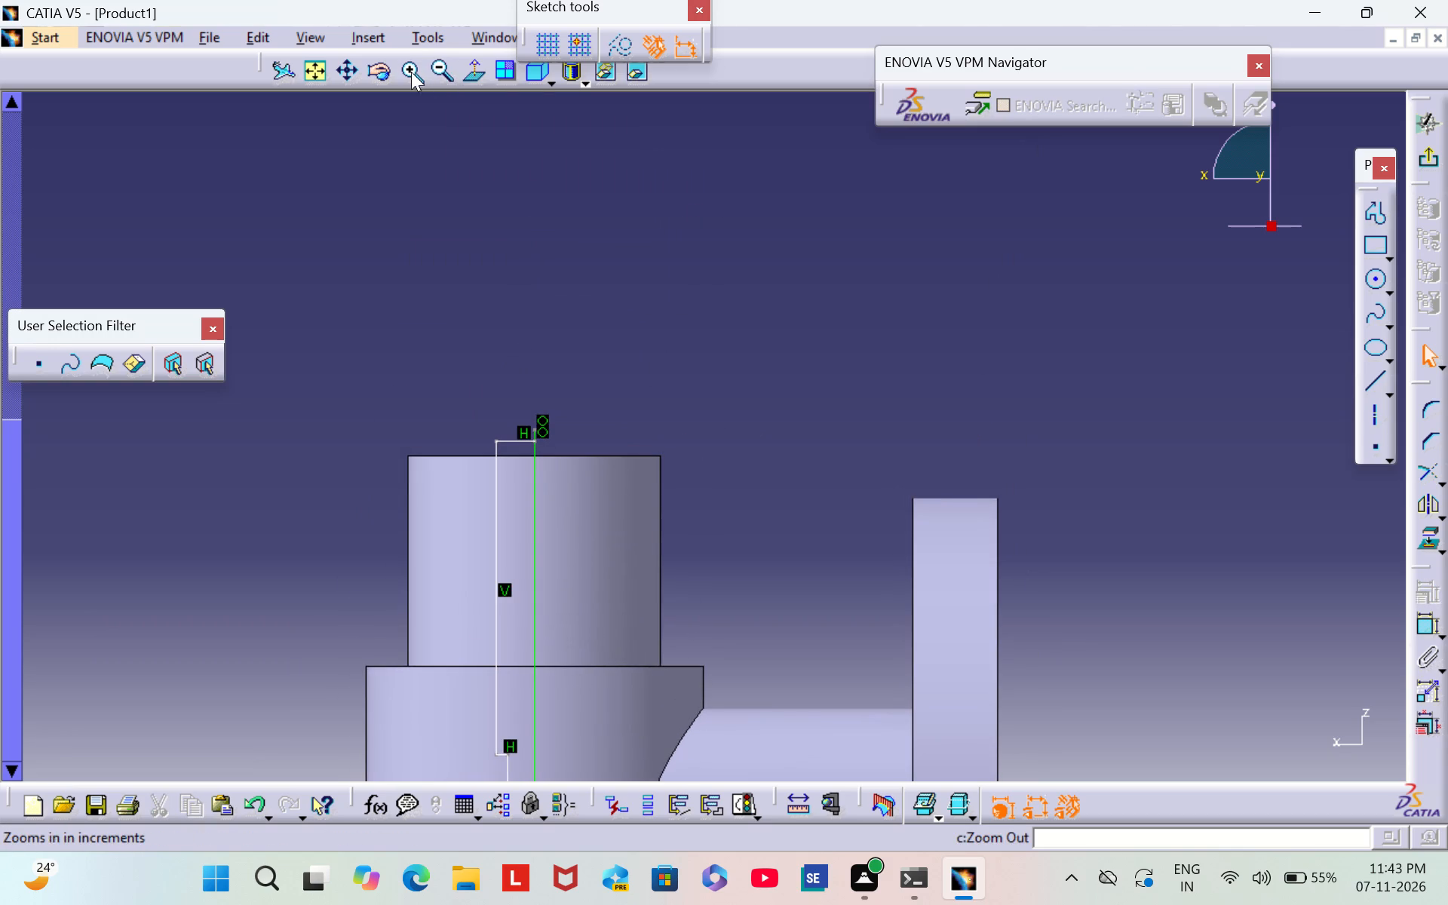
# Constrain the profile's top horizontal line to be coincident with the column's top edge.
pyautogui.doubleClick(1419, 627)
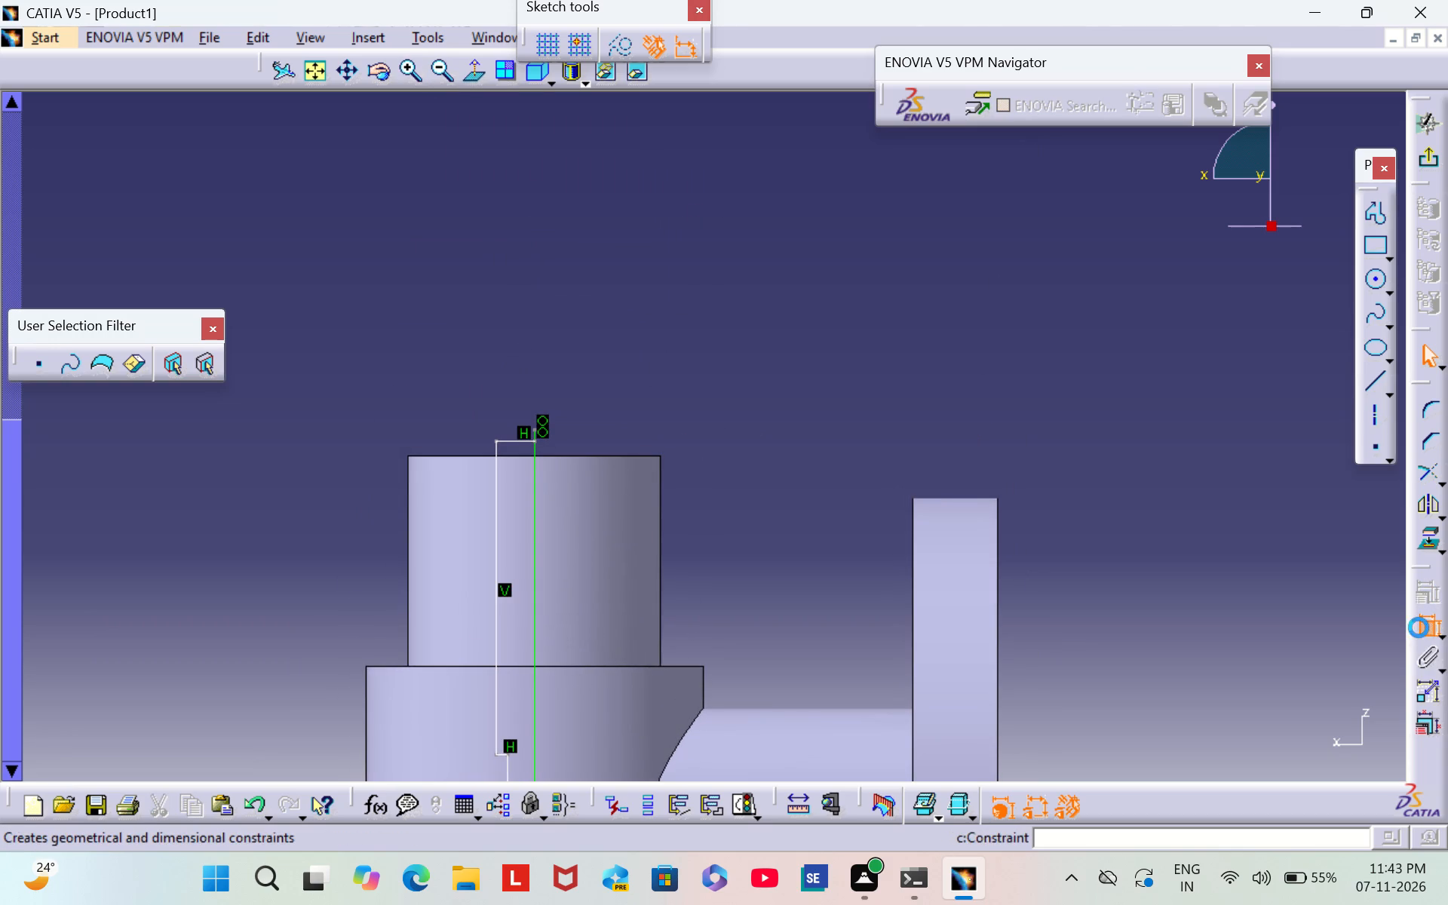
pyautogui.doubleClick(1419, 627)
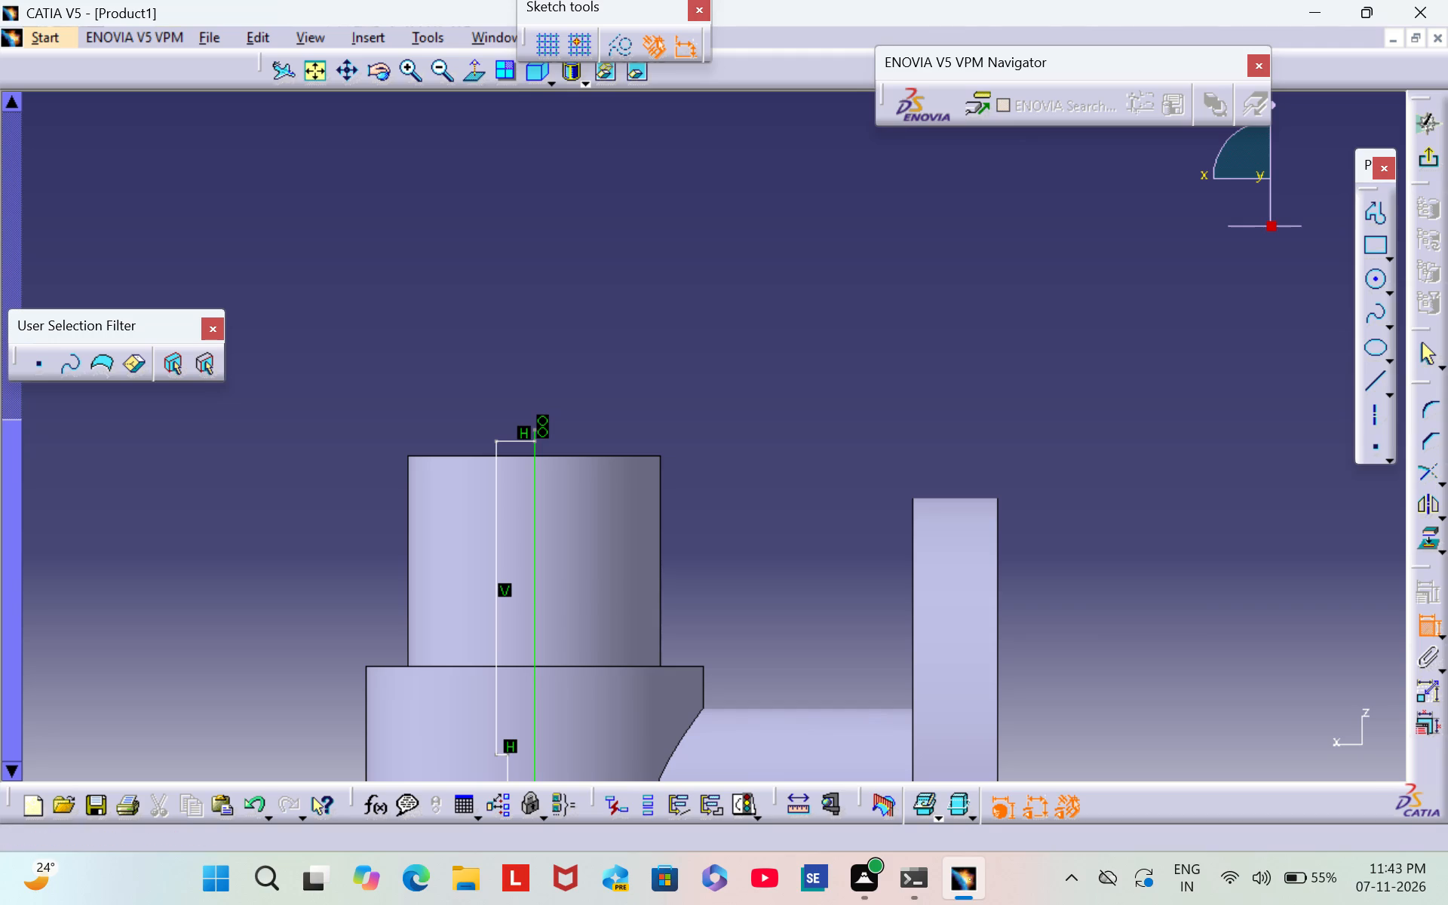
pyautogui.click(511, 440)
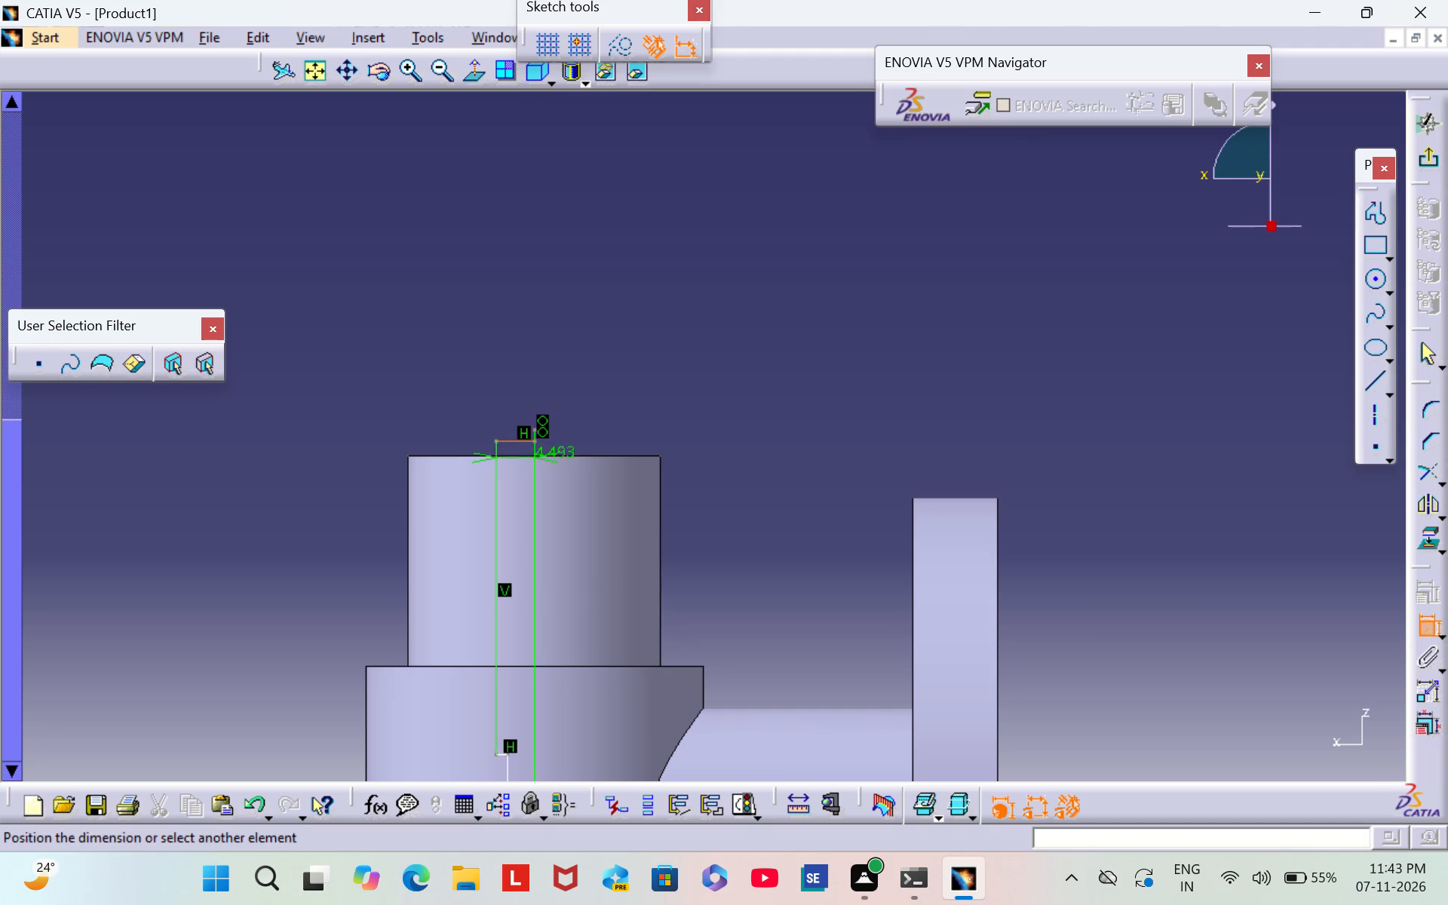
pyautogui.click(560, 456)
pyautogui.rightClick(560, 456)
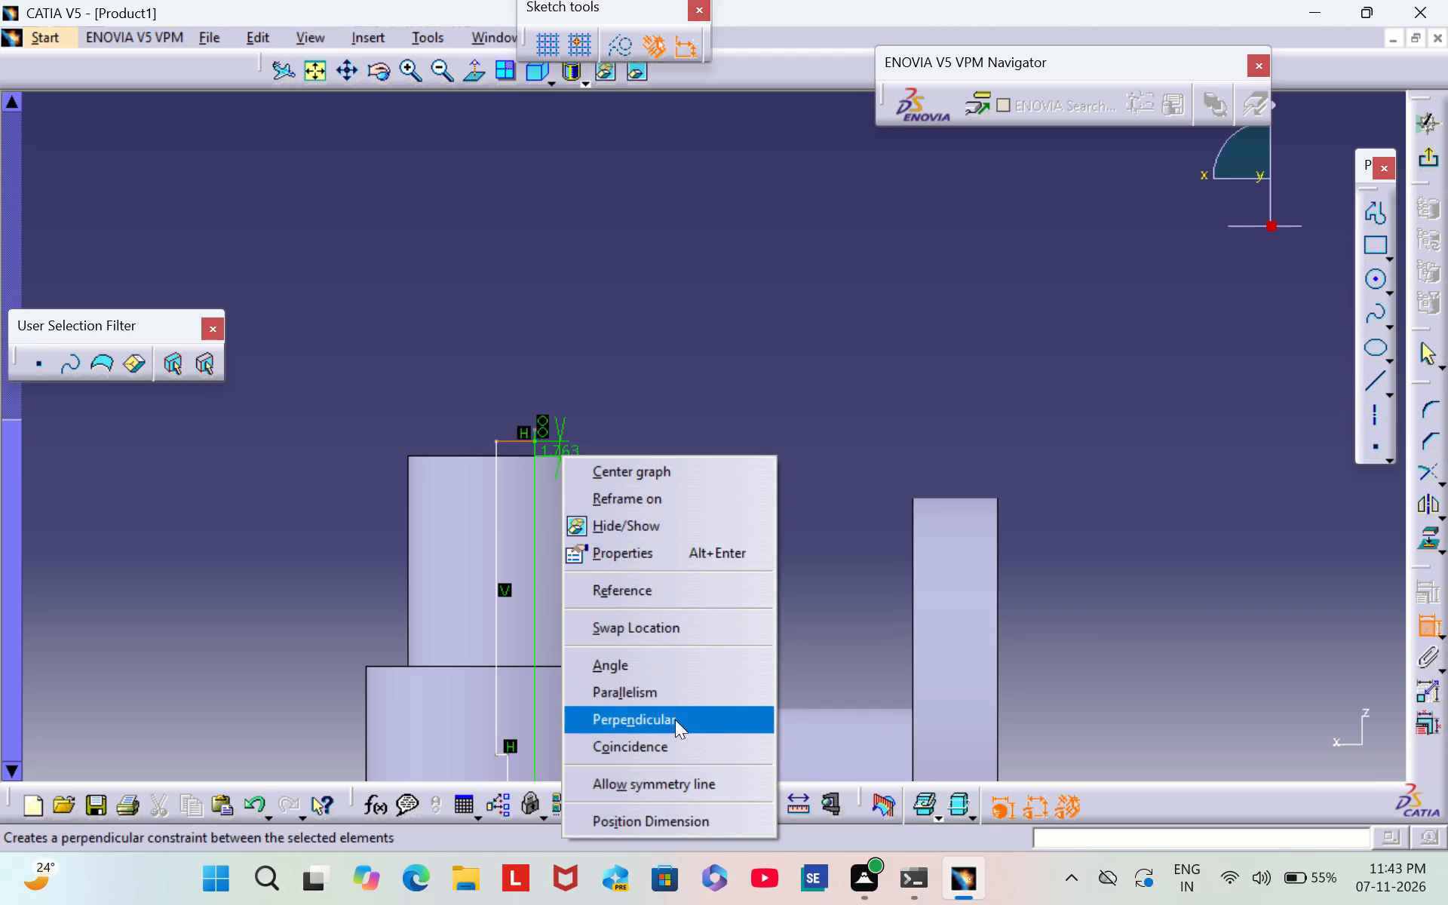
pyautogui.click(675, 739)
pyautogui.moveTo(787, 499); pyautogui.dragTo(972, 251, button='middle')
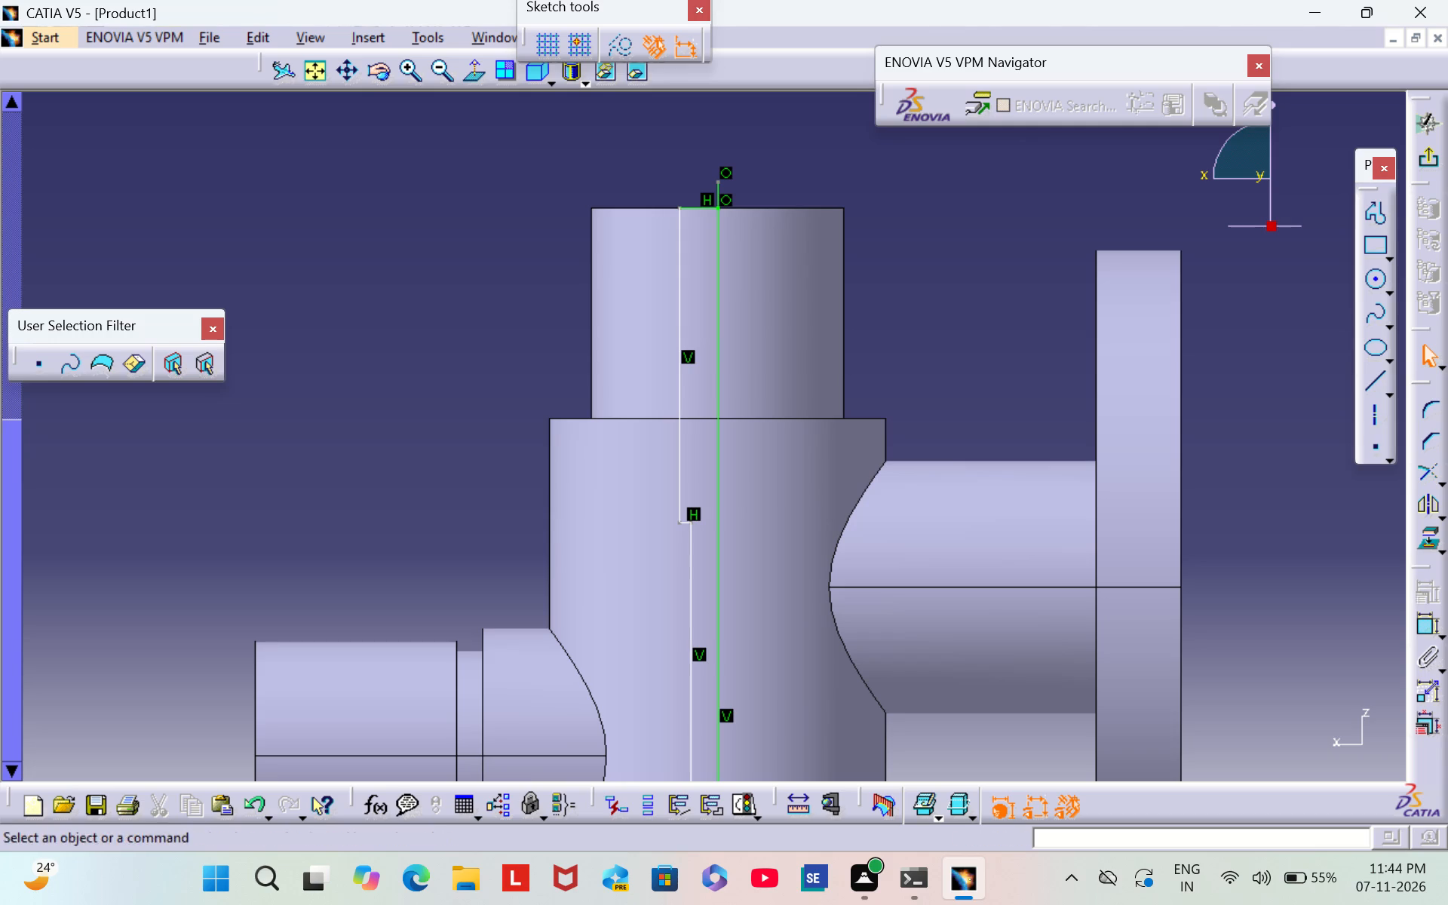
# Dimension the profile's upper vertical line from the column axis as a diameter and set it to 16 mm.
pyautogui.doubleClick(1431, 631)
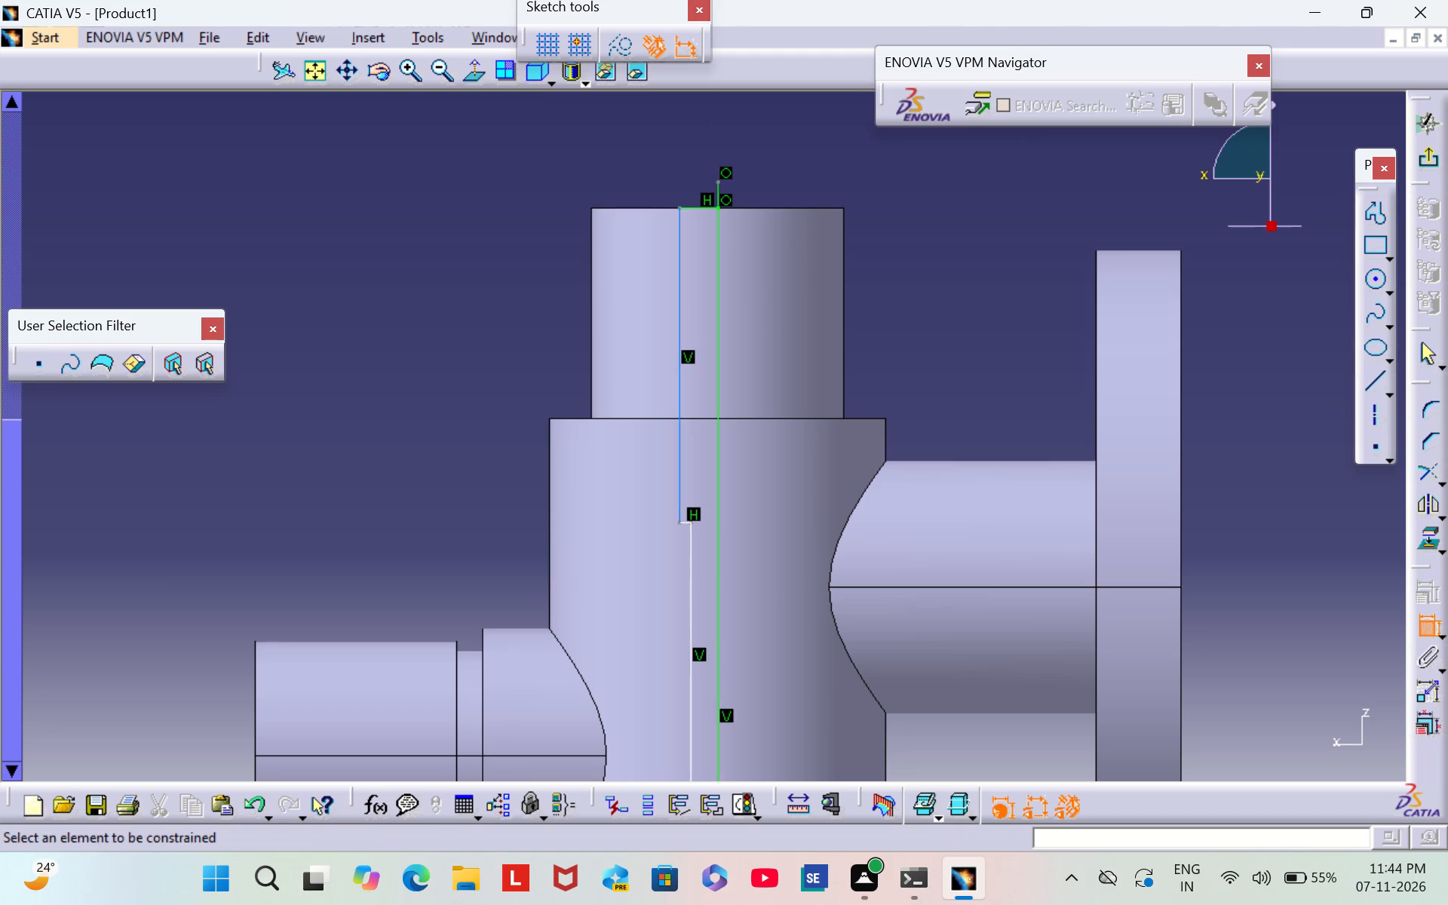
pyautogui.click(680, 318)
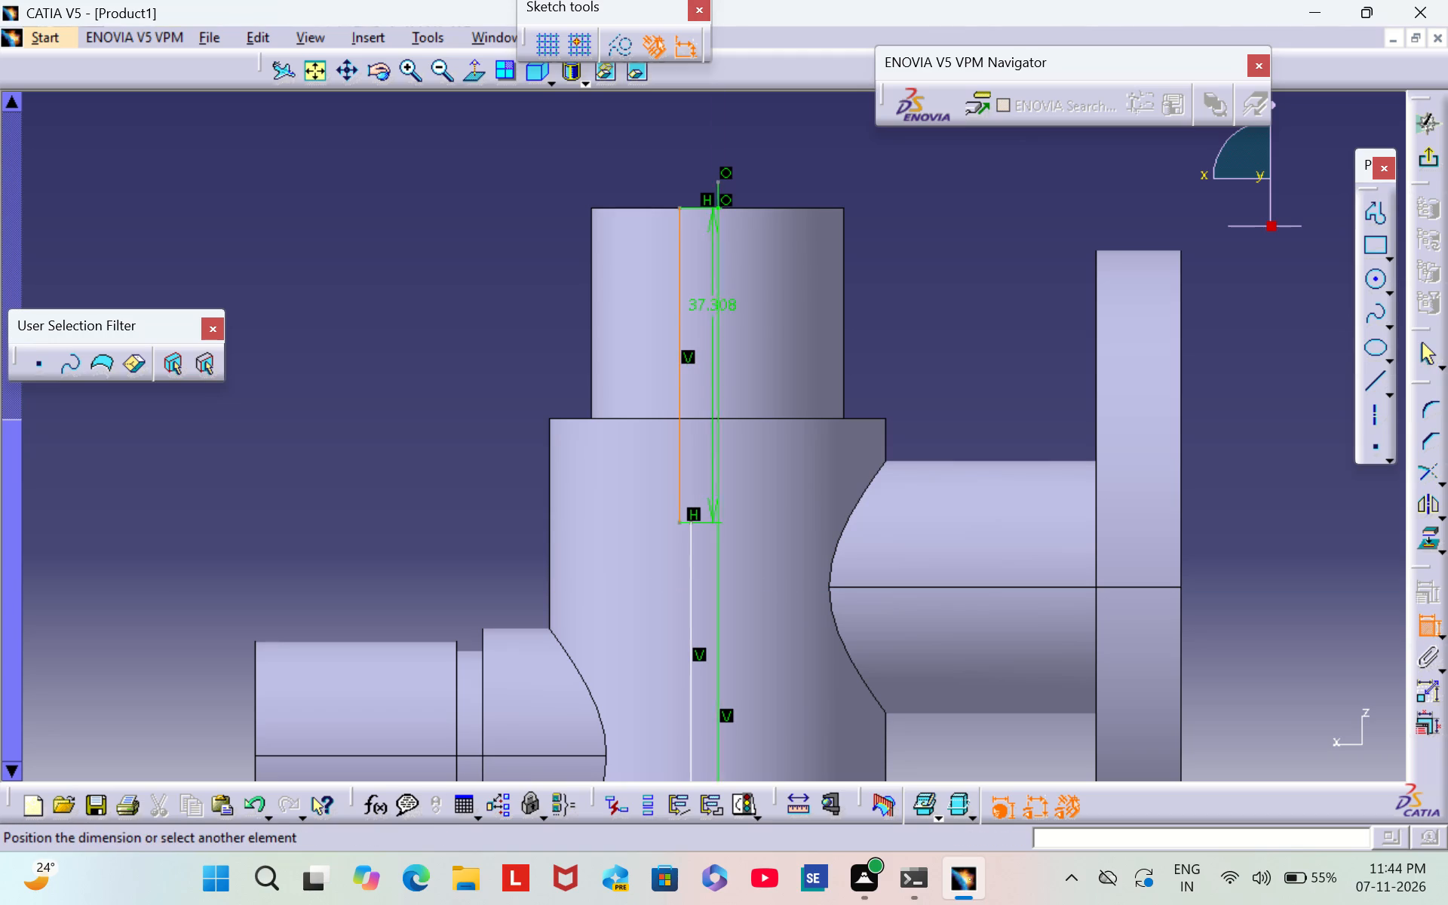
pyautogui.click(719, 308)
pyautogui.rightClick(719, 308)
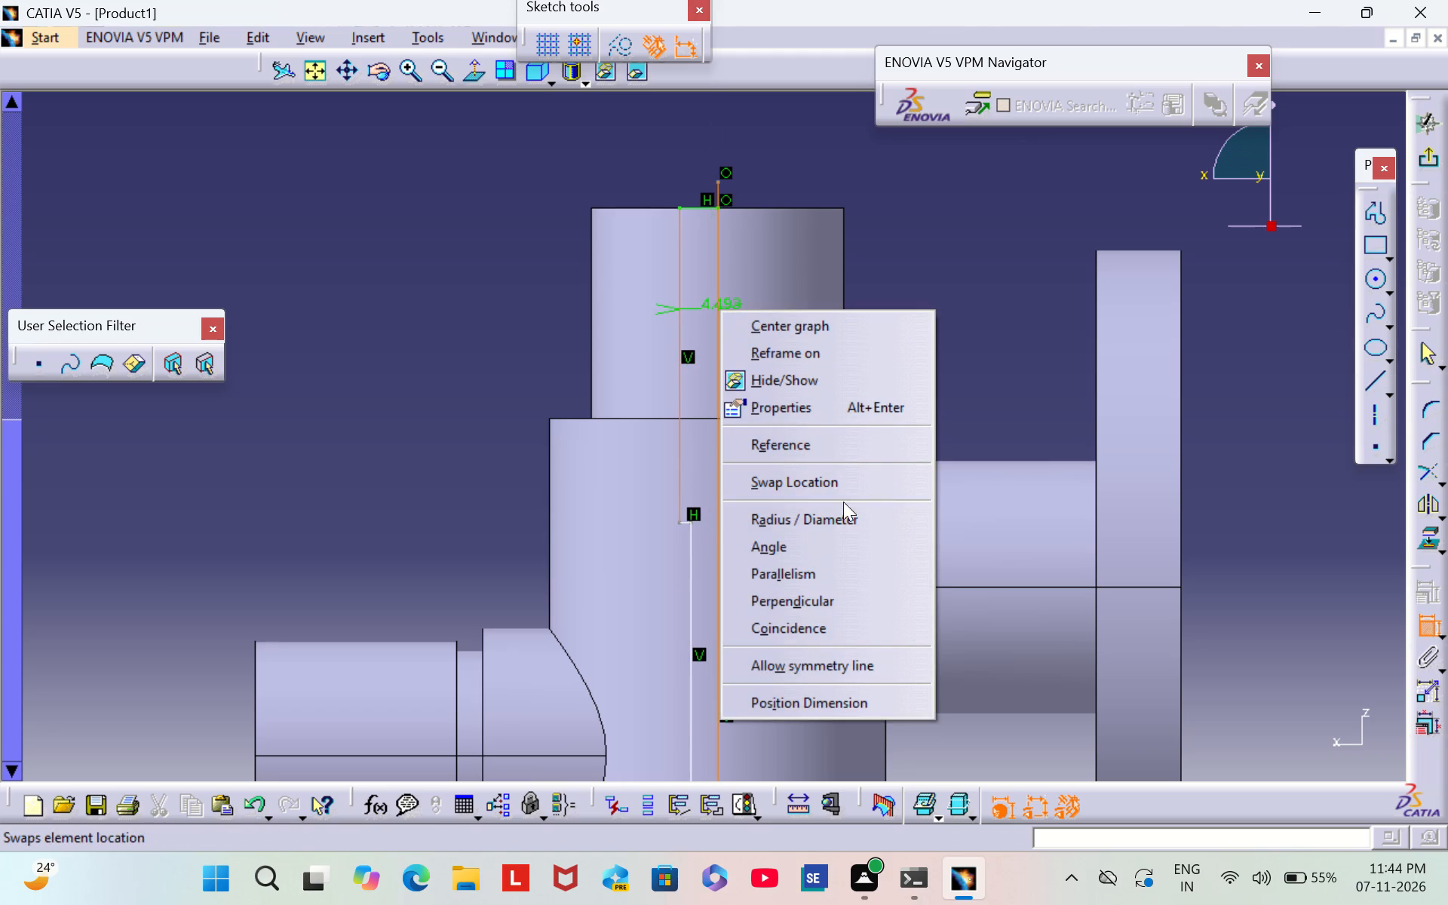
pyautogui.click(842, 507)
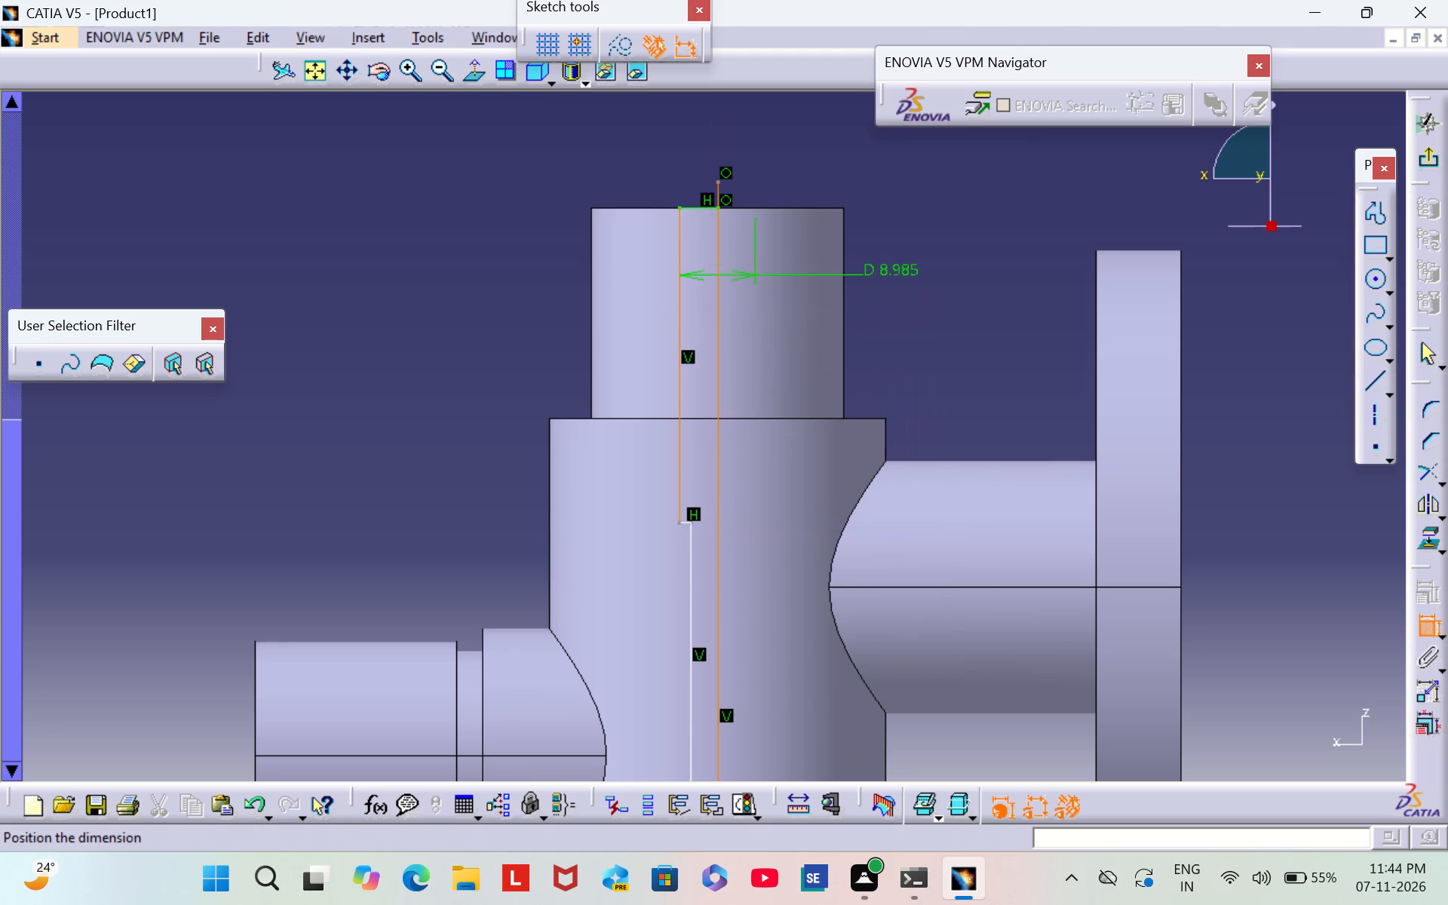
pyautogui.doubleClick(891, 263)
pyautogui.doubleClick(891, 263)
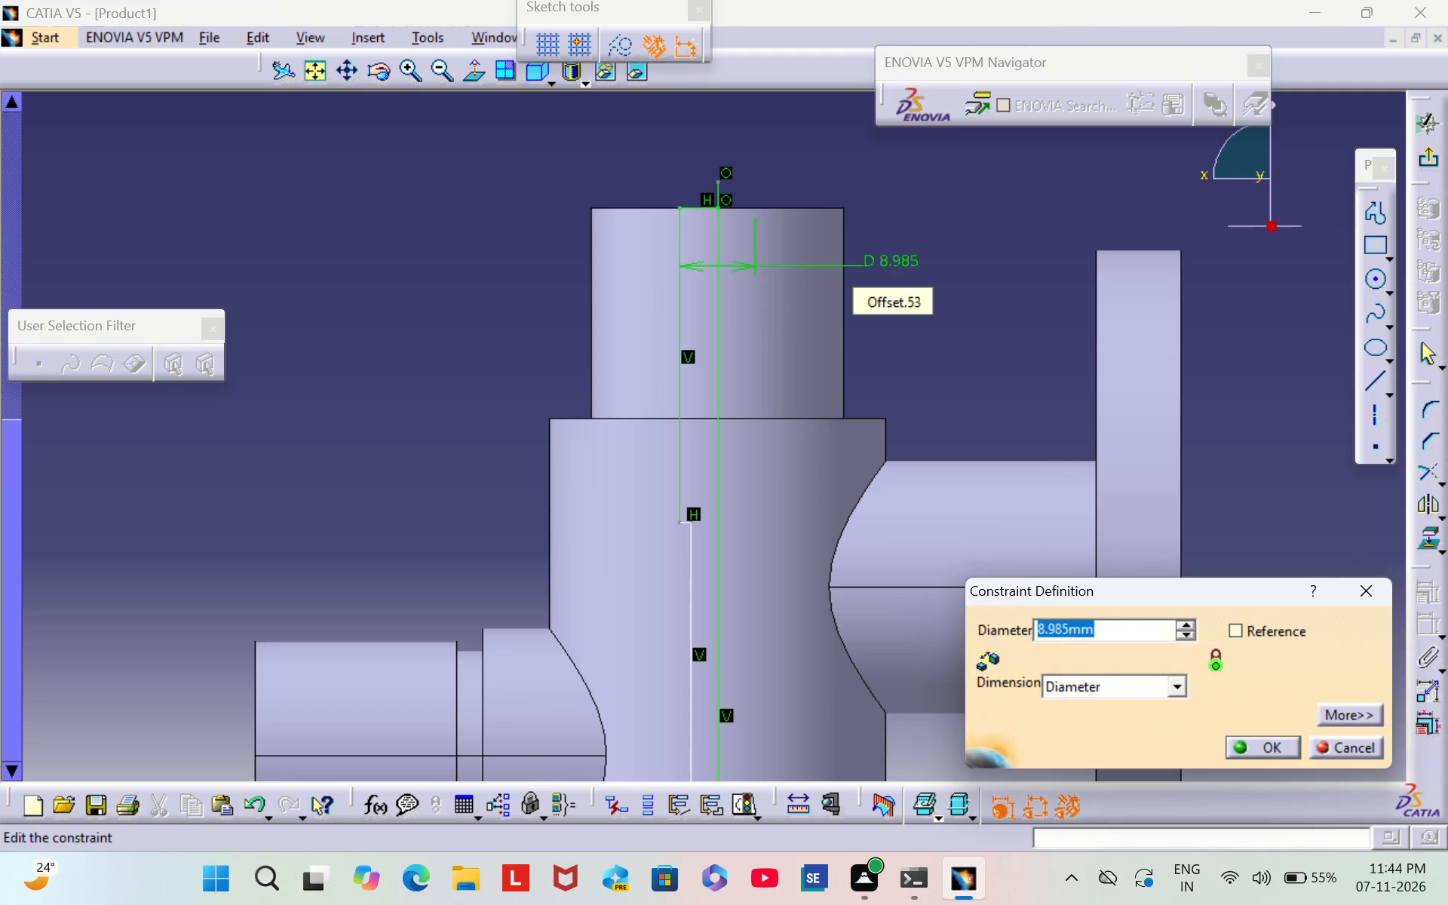
pyautogui.press('BackSpace')
pyautogui.write('16')
pyautogui.press('Return')
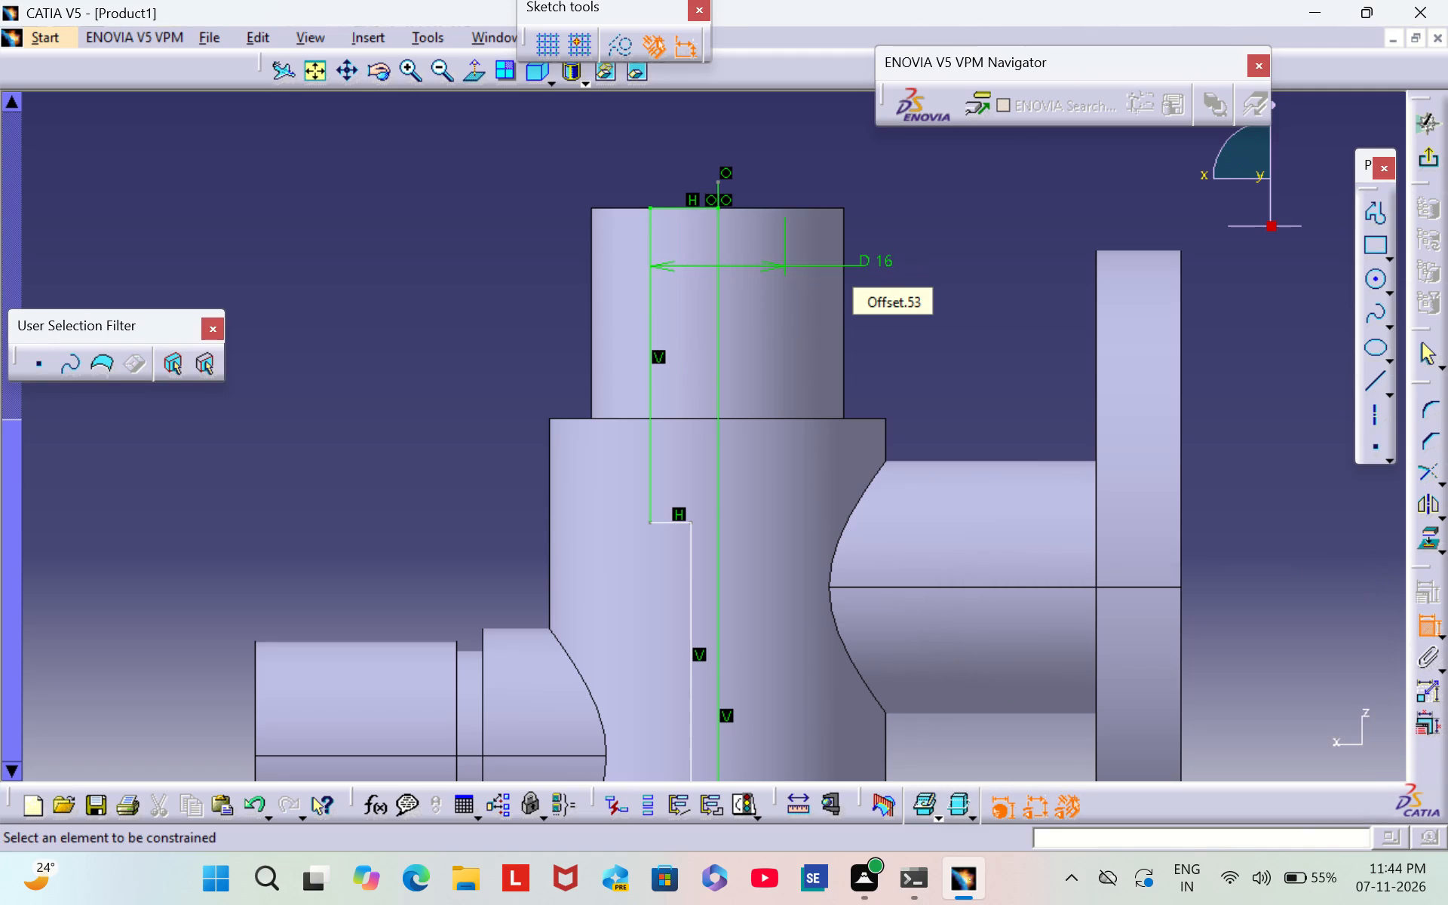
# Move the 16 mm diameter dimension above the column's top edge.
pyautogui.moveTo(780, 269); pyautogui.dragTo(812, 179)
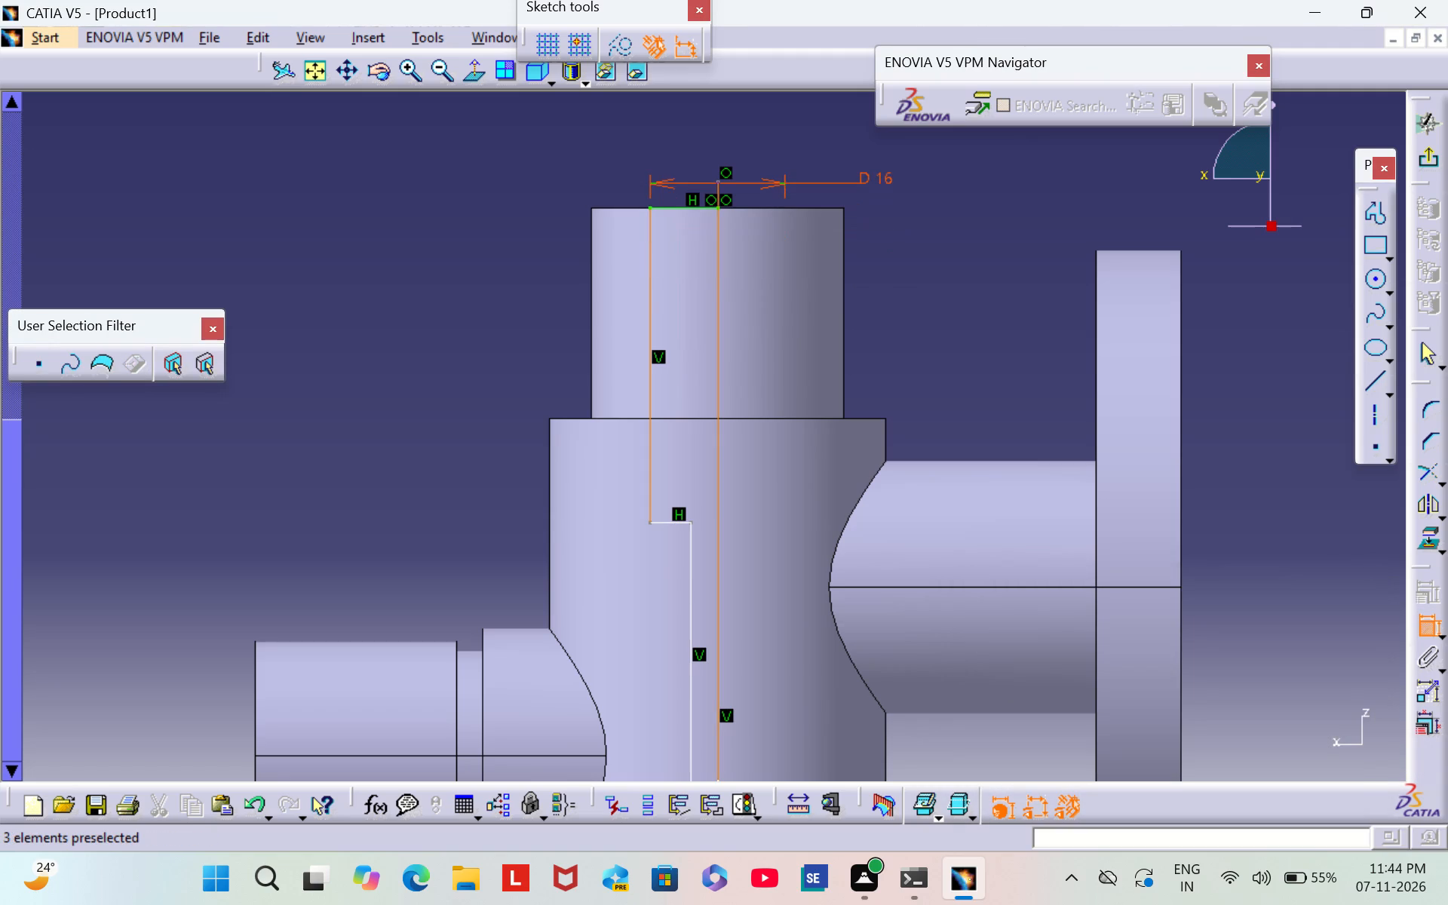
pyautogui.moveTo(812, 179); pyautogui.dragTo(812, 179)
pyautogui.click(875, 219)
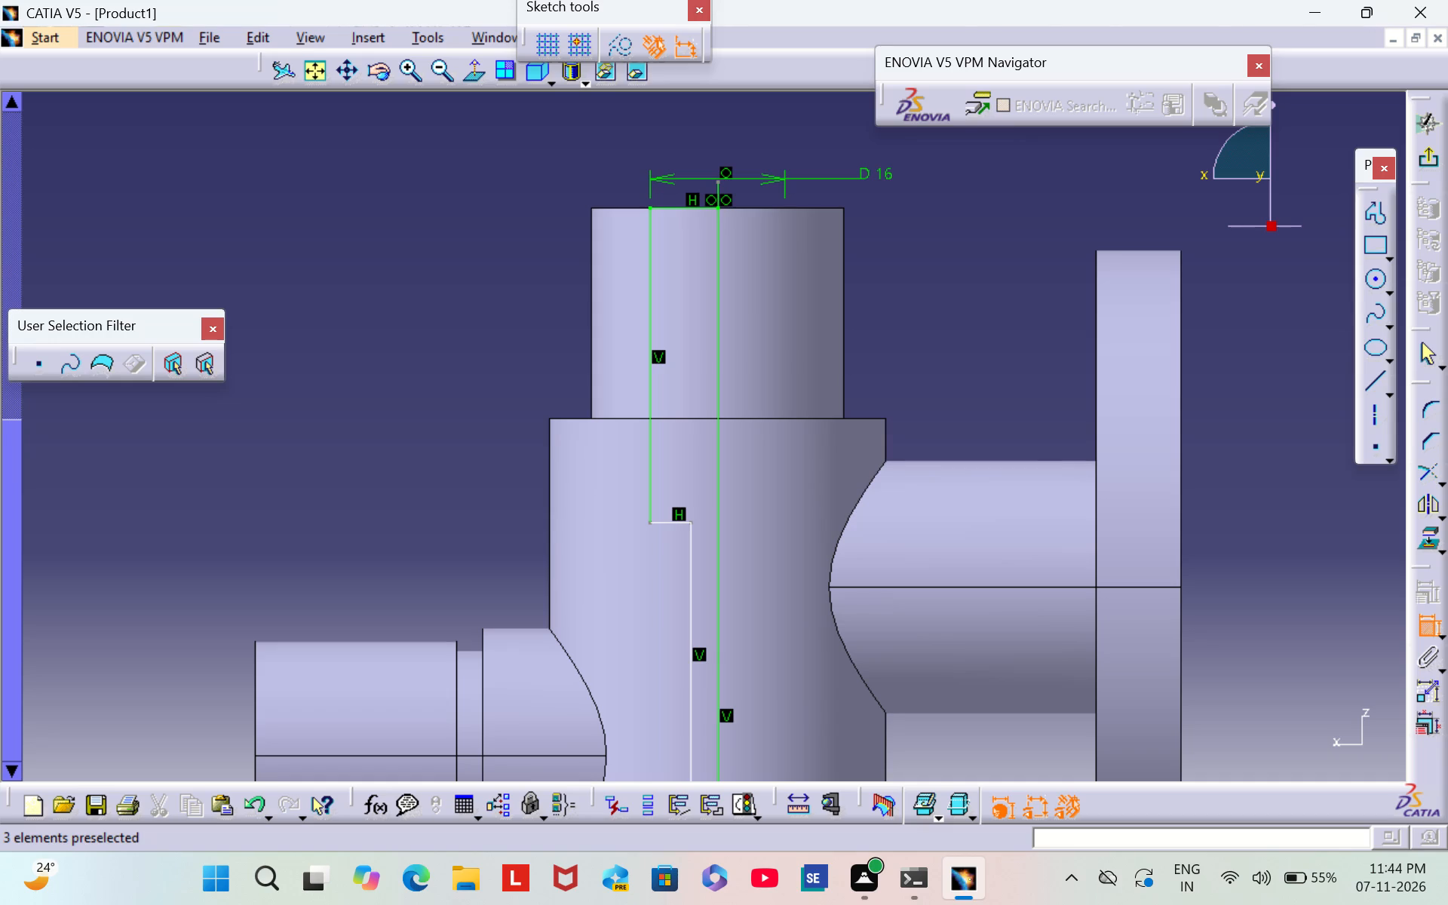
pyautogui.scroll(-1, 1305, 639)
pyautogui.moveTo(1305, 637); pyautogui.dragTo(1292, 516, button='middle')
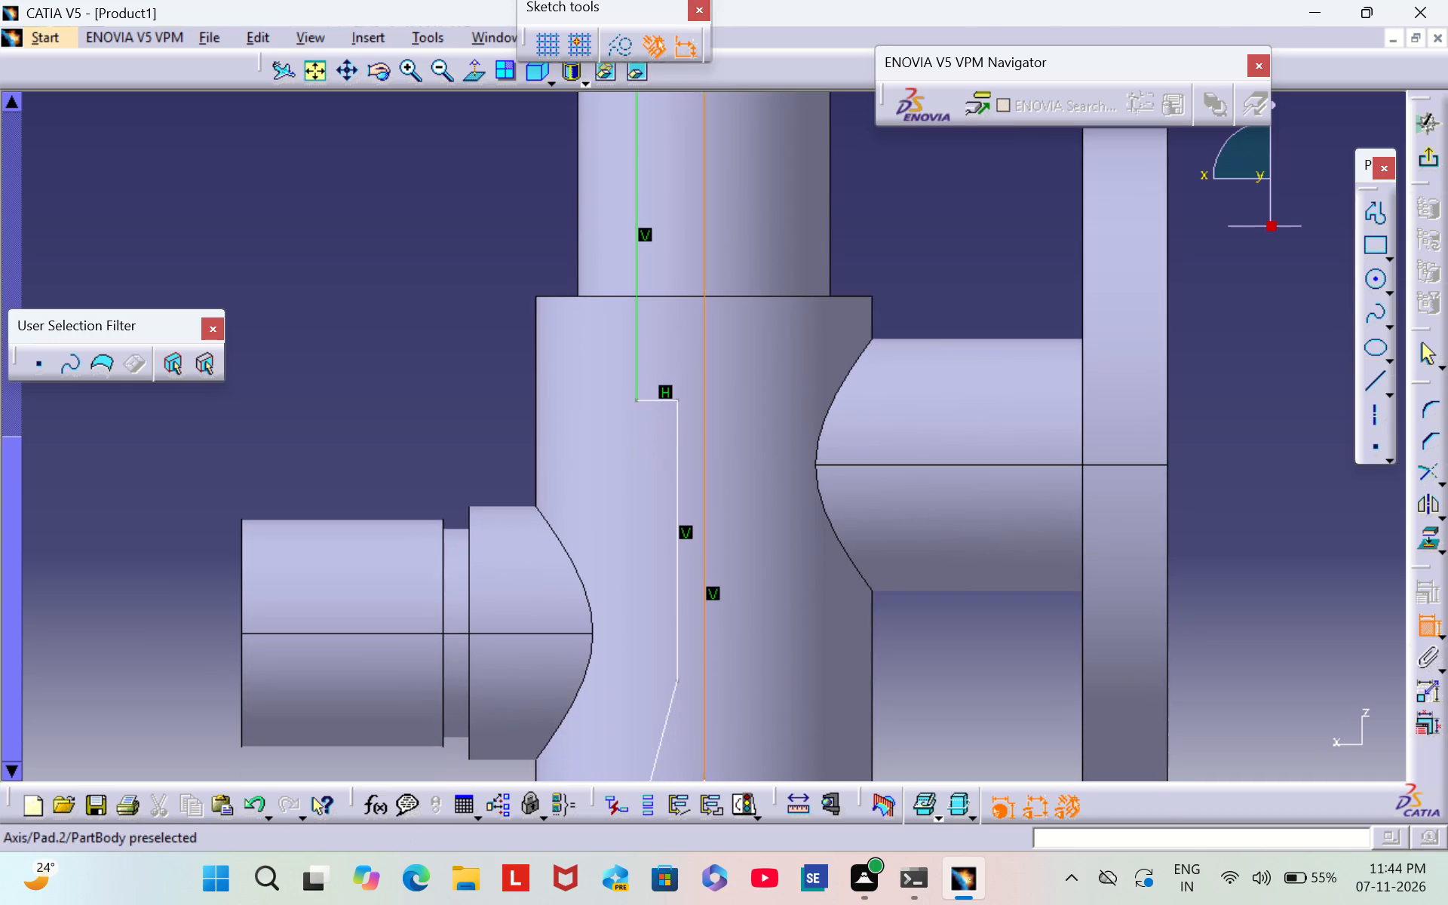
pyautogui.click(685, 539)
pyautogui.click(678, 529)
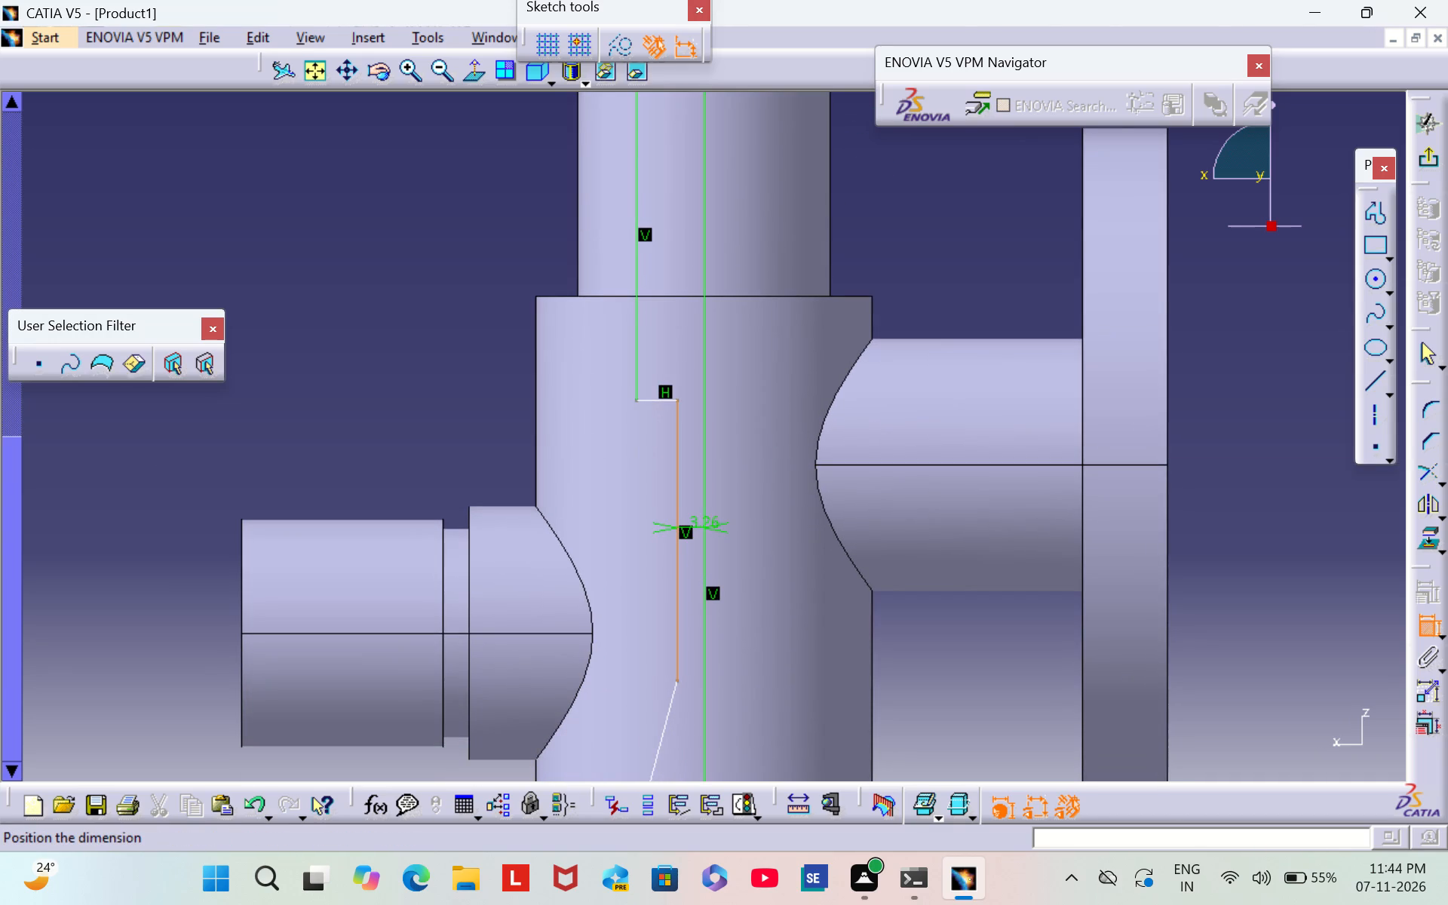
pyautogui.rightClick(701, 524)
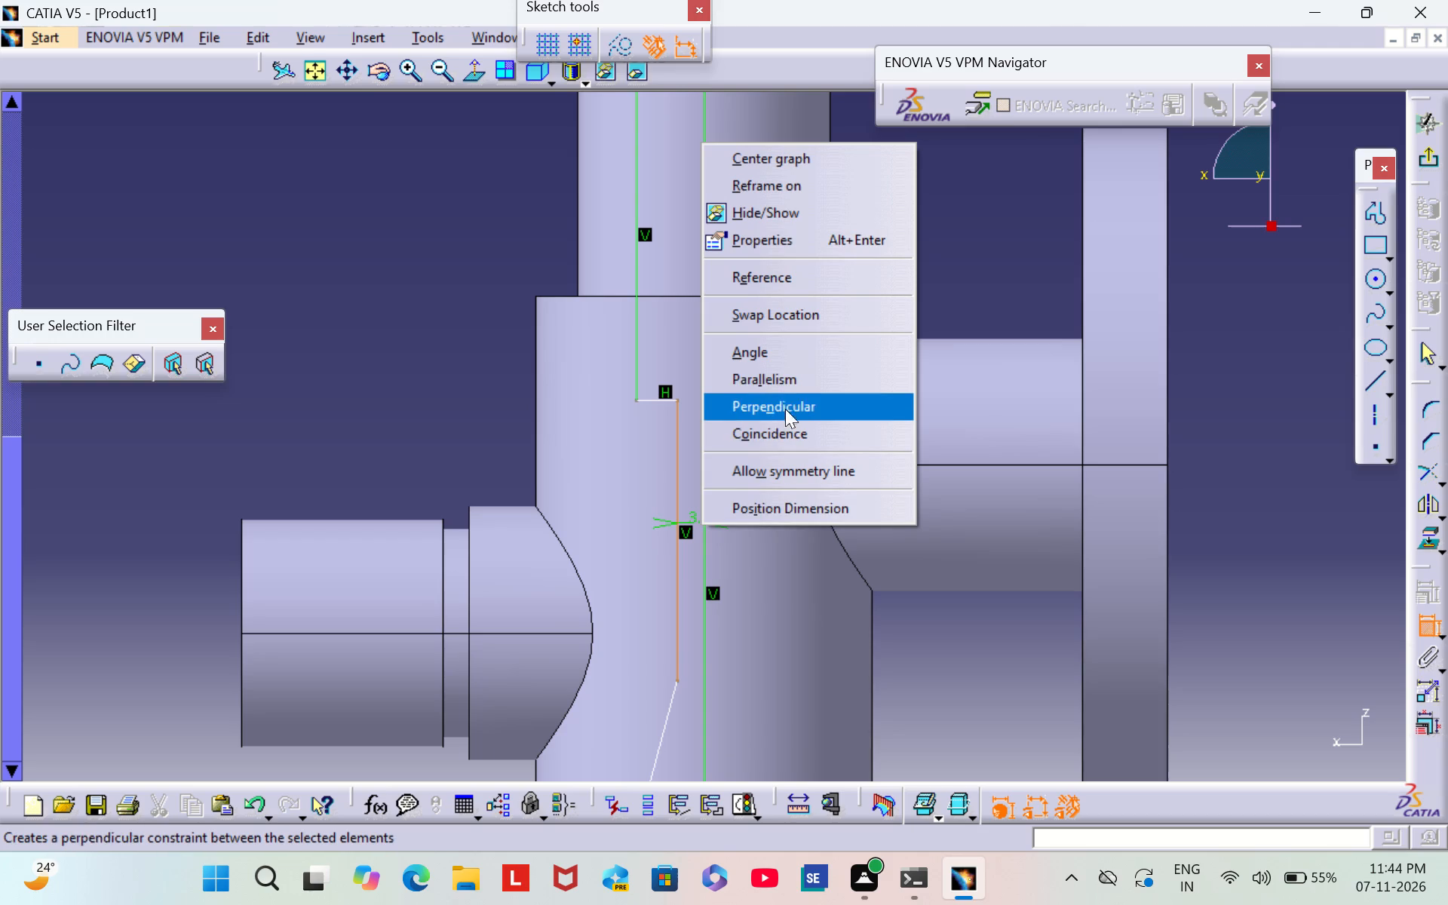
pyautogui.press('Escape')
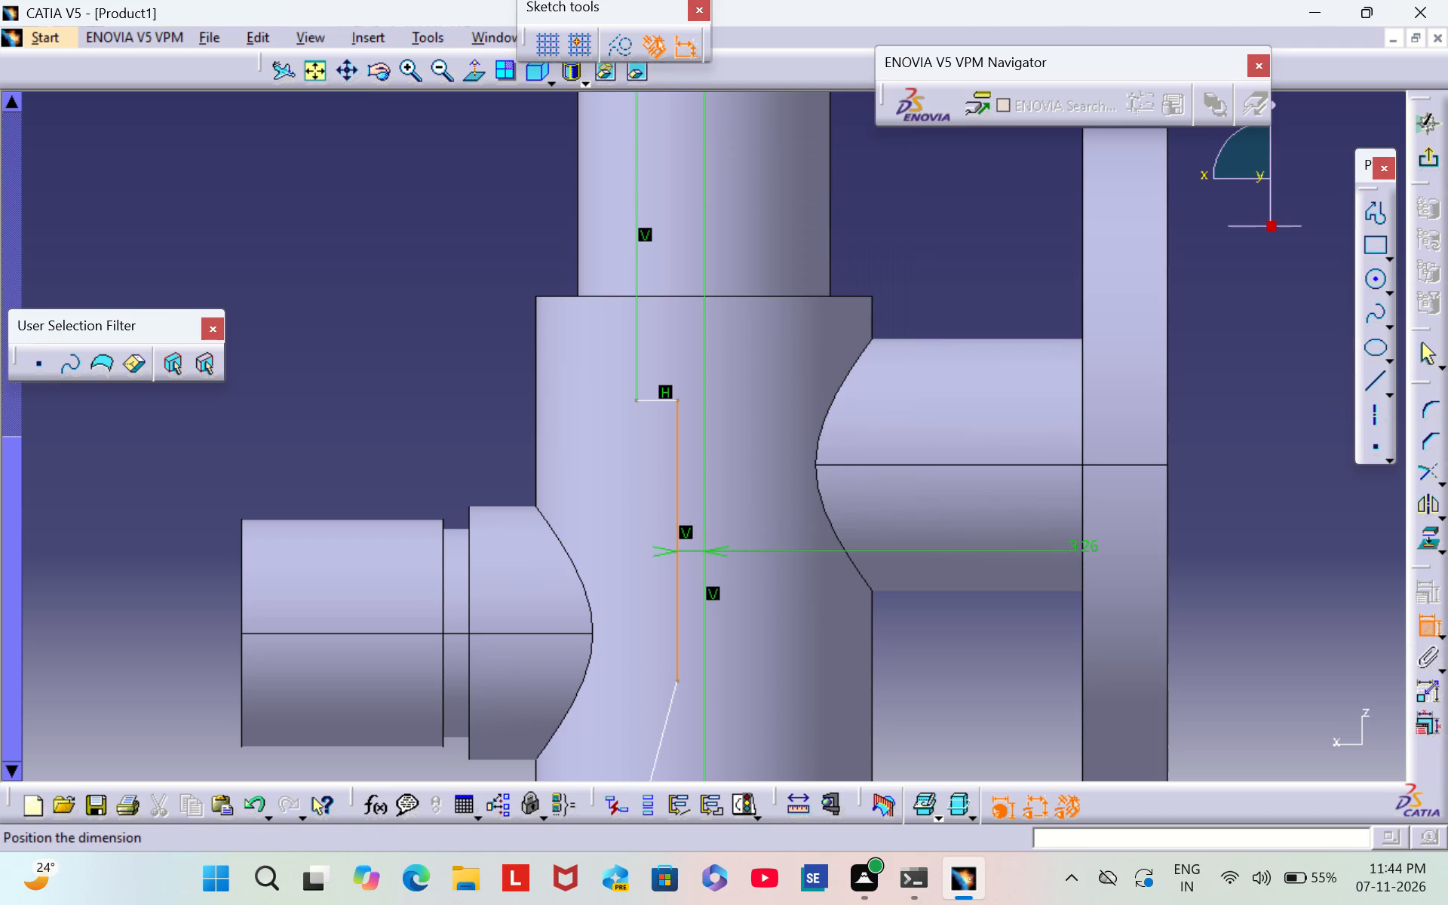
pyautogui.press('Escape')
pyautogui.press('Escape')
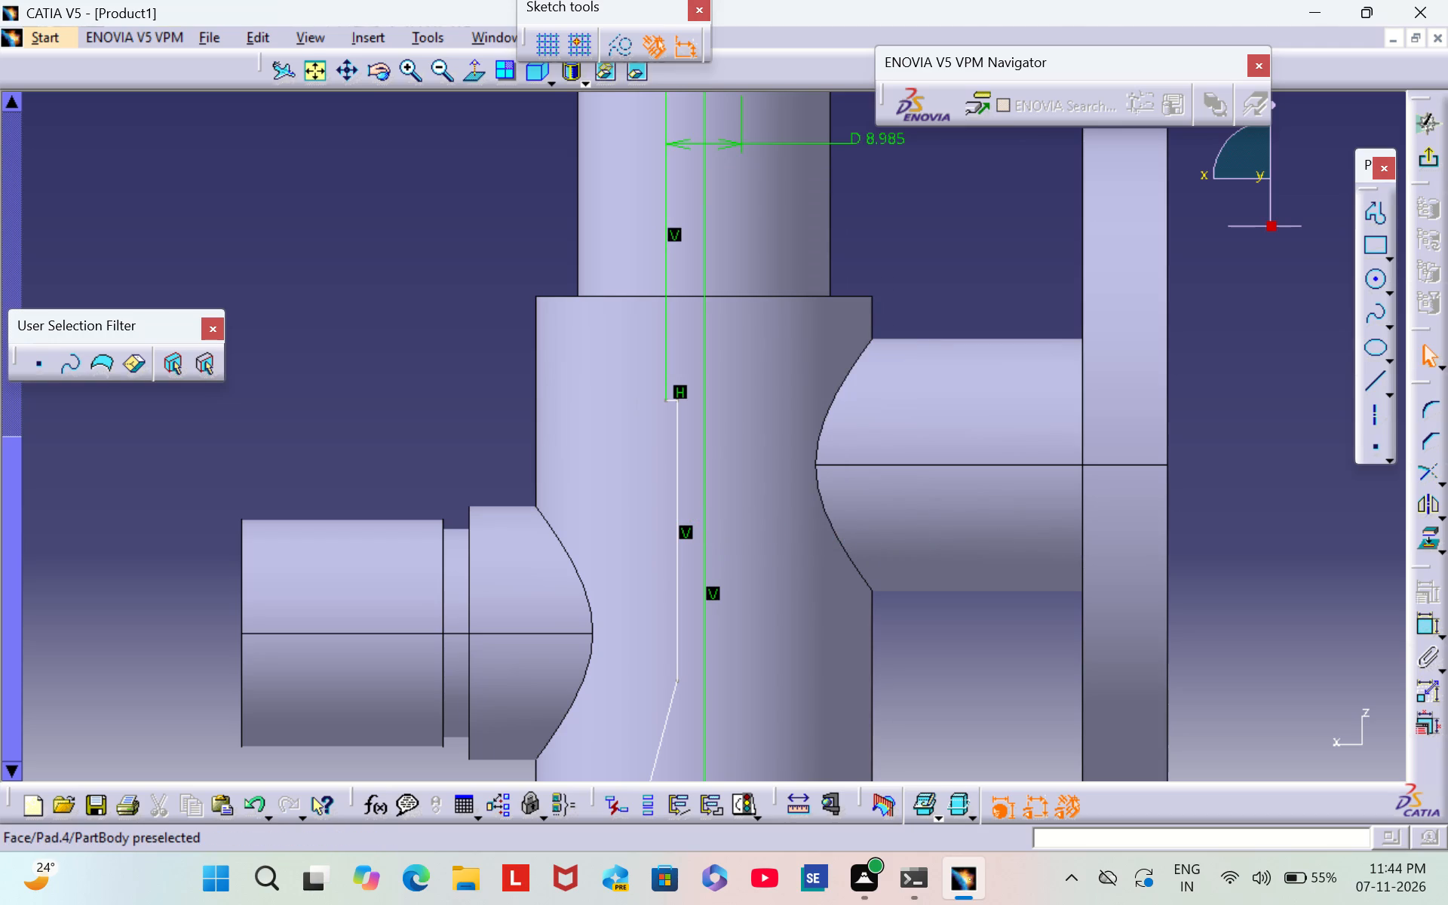
# Set the upper vertical line's diameter dimension to 16 mm.
pyautogui.moveTo(981, 351); pyautogui.dragTo(961, 419, button='middle')
pyautogui.doubleClick(864, 201)
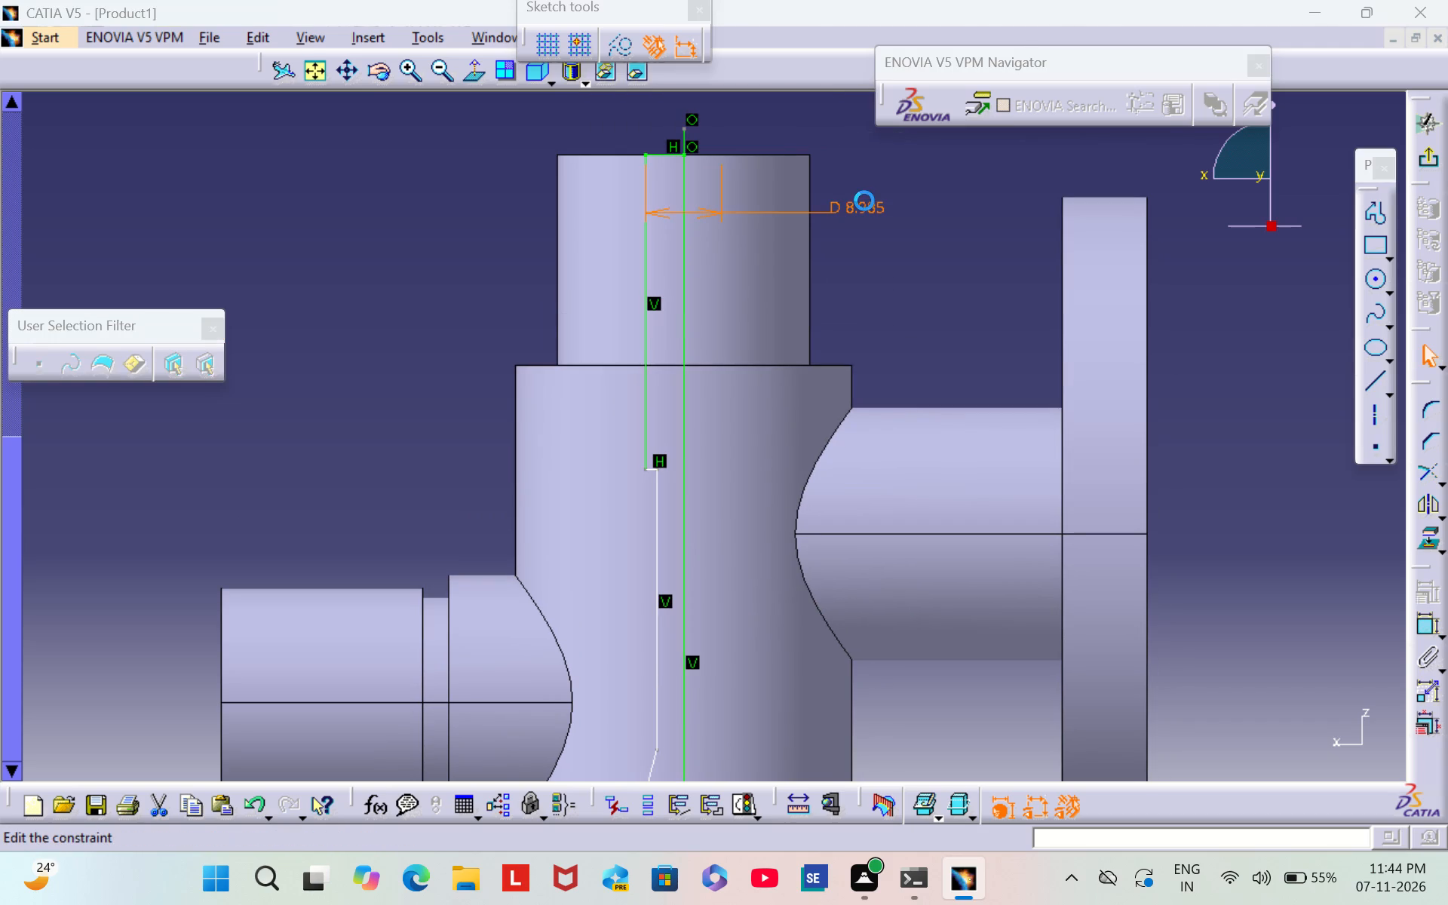
pyautogui.press('BackSpace')
pyautogui.write('16')
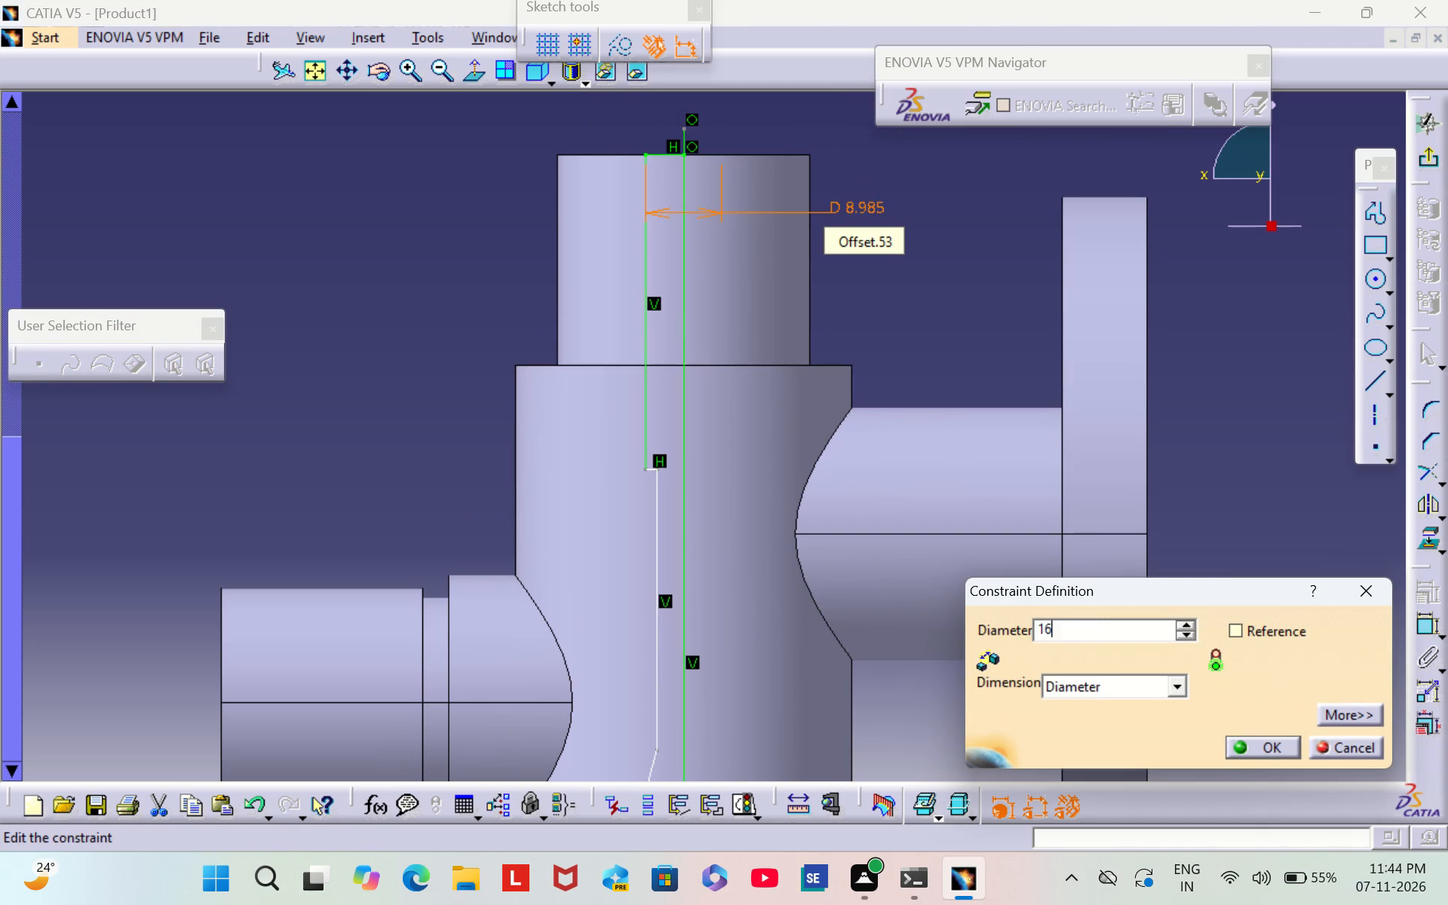
pyautogui.press('Return')
# Dimension the profile's lower vertical line from the column axis as a diameter and set it to 25 mm.
pyautogui.scroll(-1, 937, 297)
pyautogui.moveTo(937, 297); pyautogui.dragTo(976, 220, button='middle')
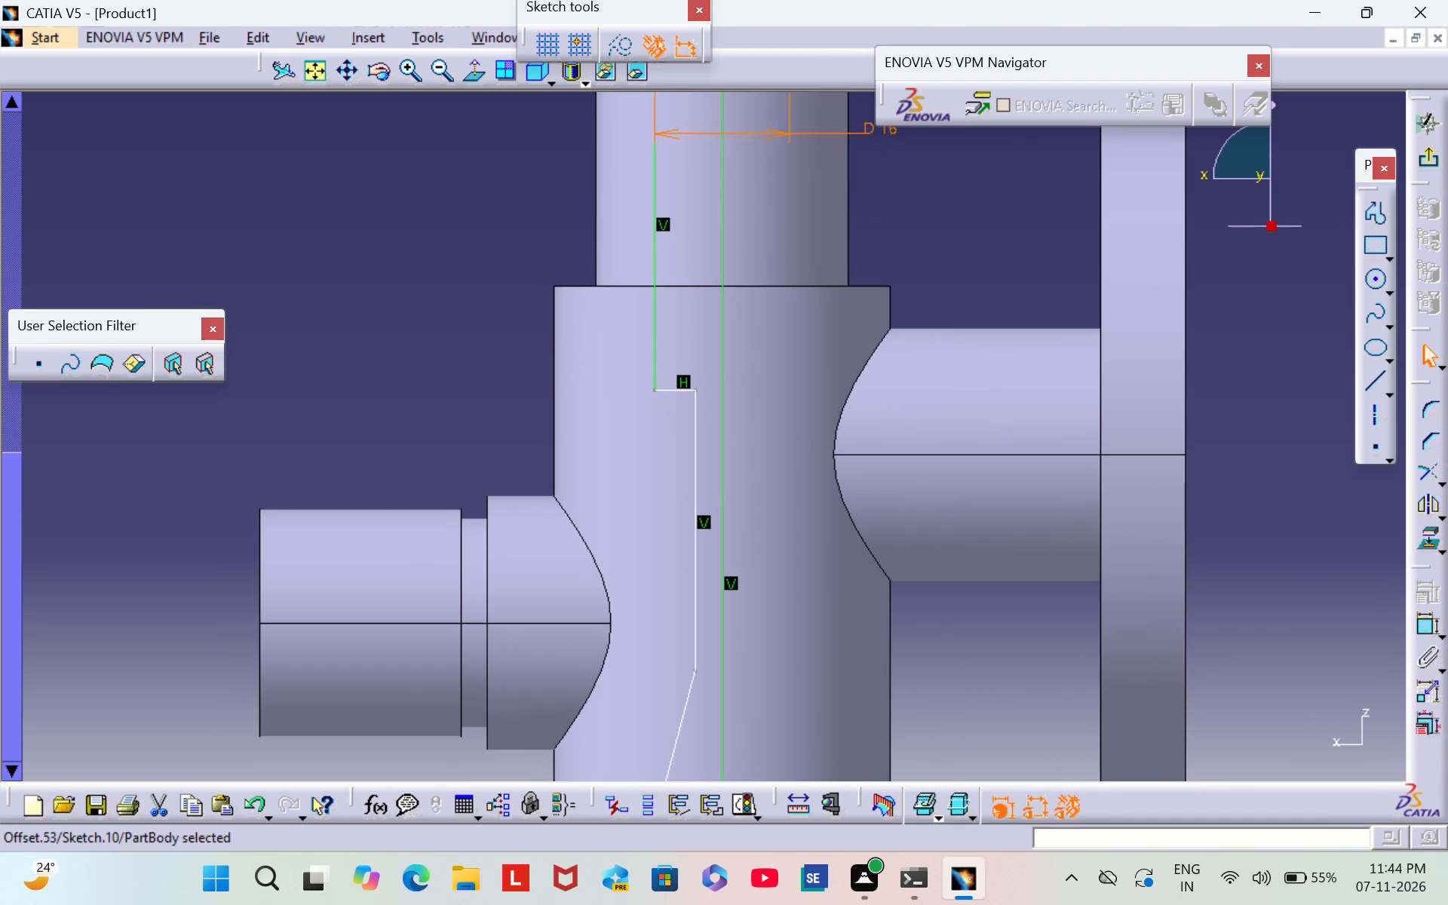
pyautogui.click(1316, 475)
pyautogui.doubleClick(1423, 627)
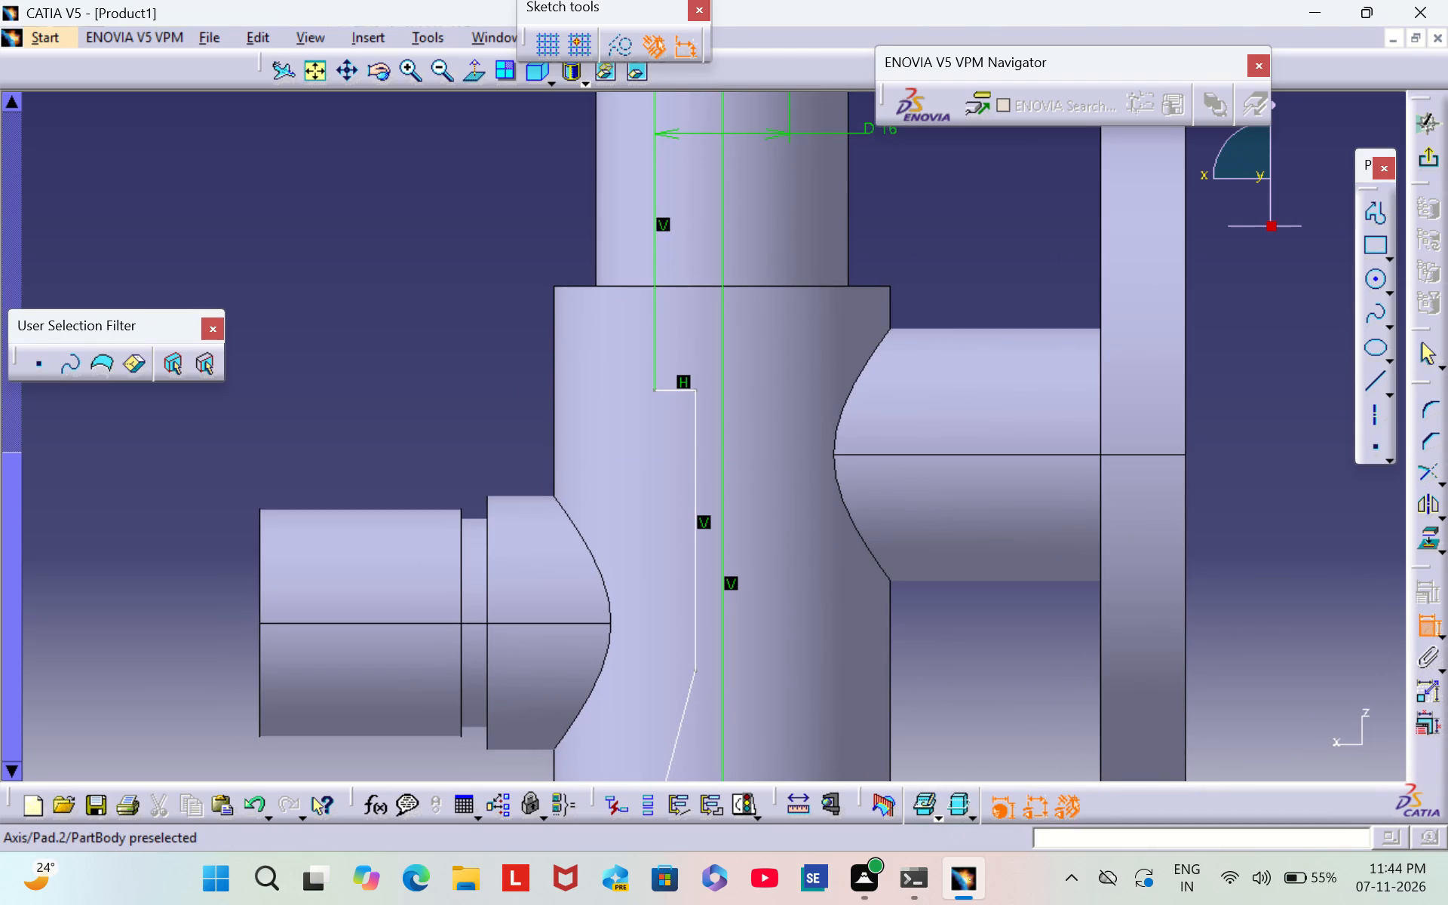
pyautogui.click(695, 432)
pyautogui.click(721, 444)
pyautogui.rightClick(721, 444)
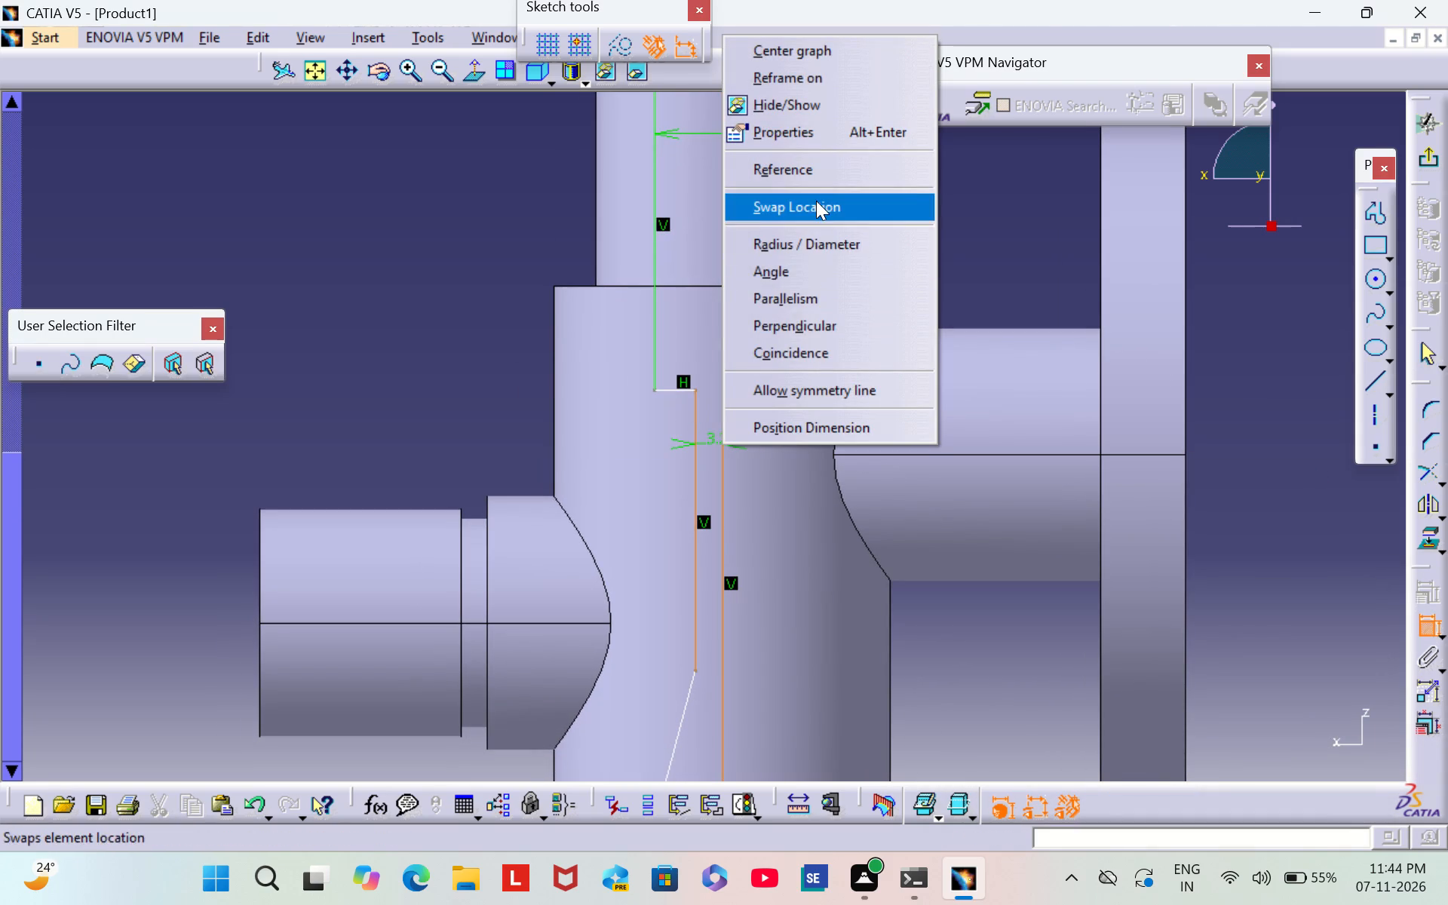
pyautogui.click(802, 240)
pyautogui.moveTo(908, 218); pyautogui.dragTo(843, 468, button='middle')
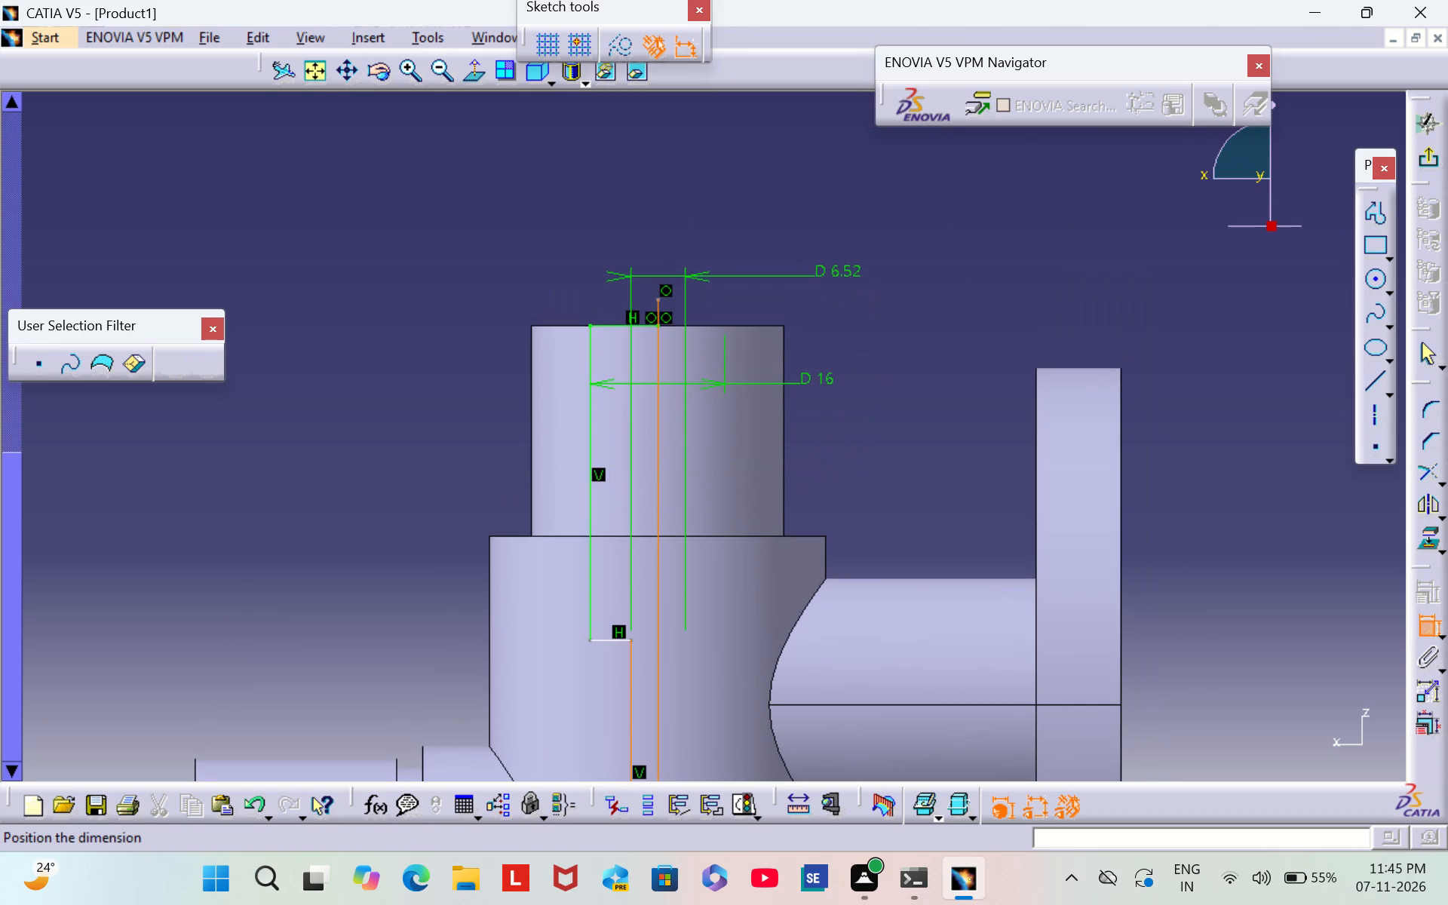
pyautogui.click(827, 259)
pyautogui.doubleClick(838, 258)
pyautogui.press('BackSpace')
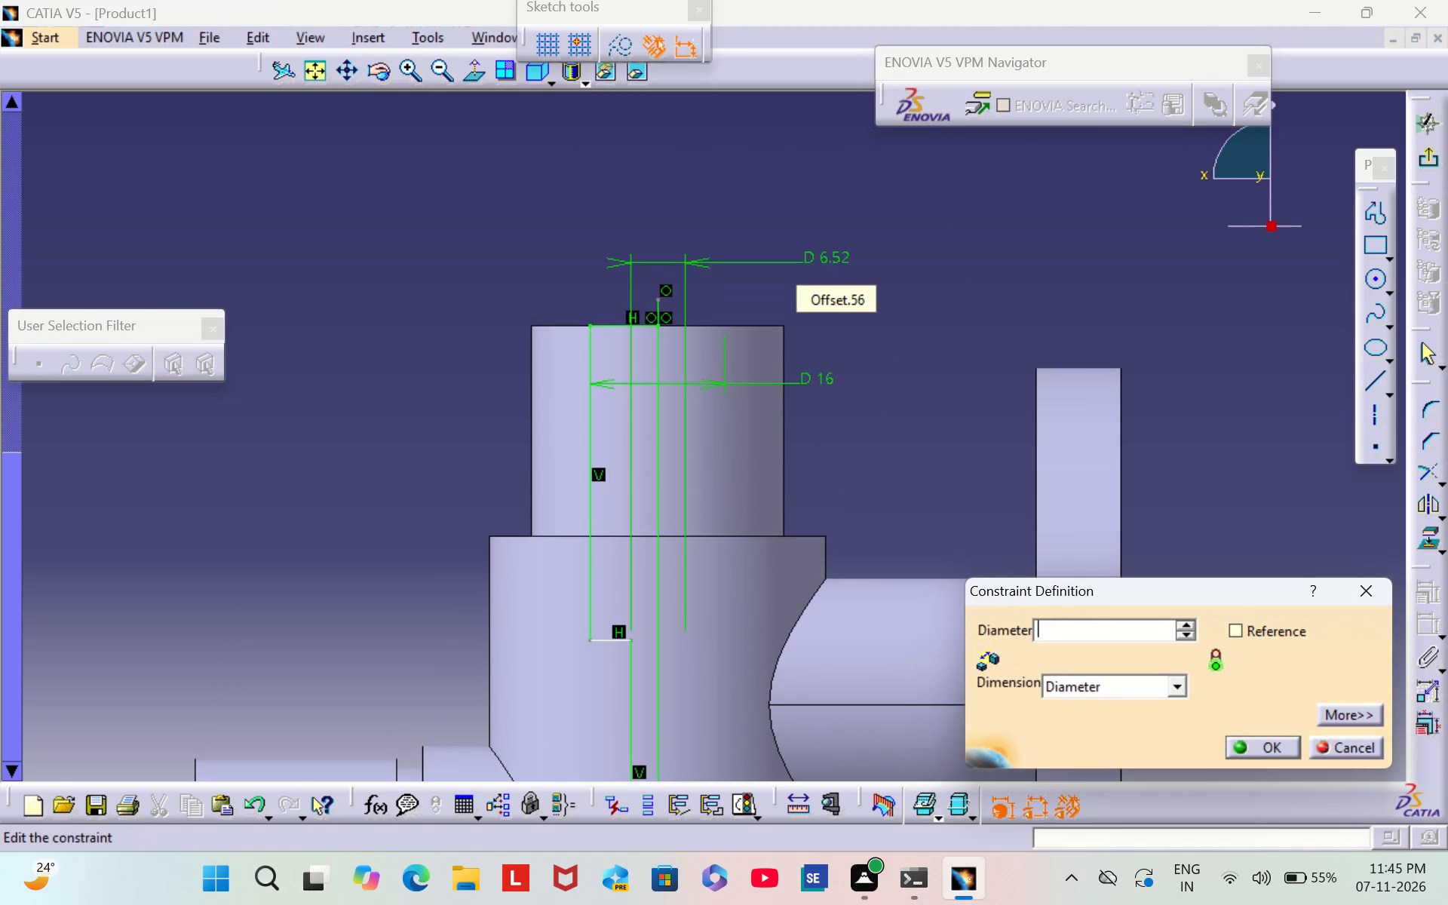
pyautogui.write('25')
pyautogui.press('Return')
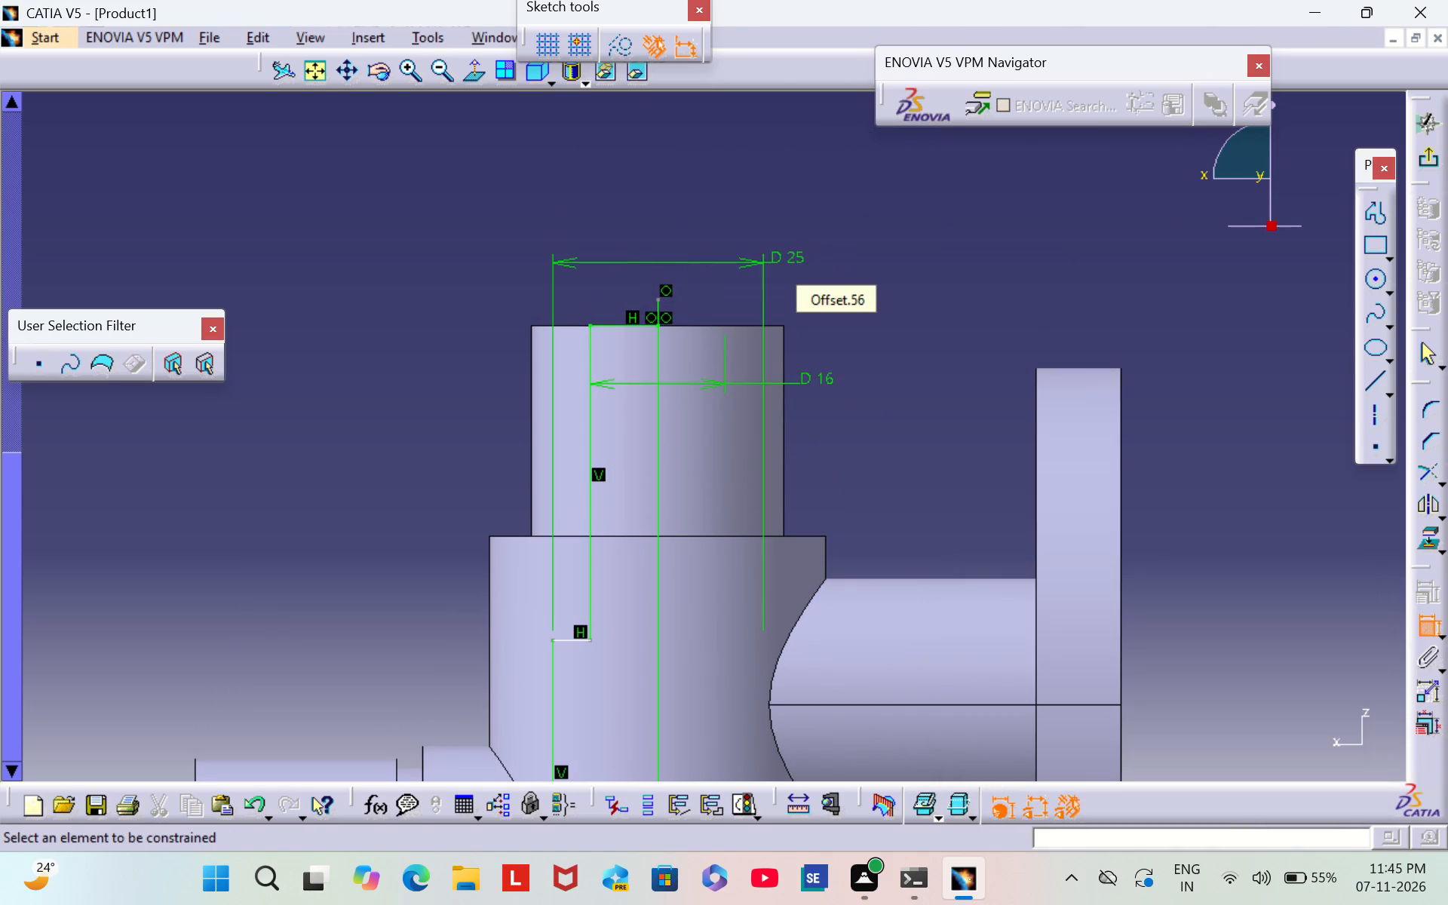
# Dimension the length of the profile's upper vertical line and set it to 30 mm.
pyautogui.moveTo(888, 415); pyautogui.dragTo(924, 269, button='middle')
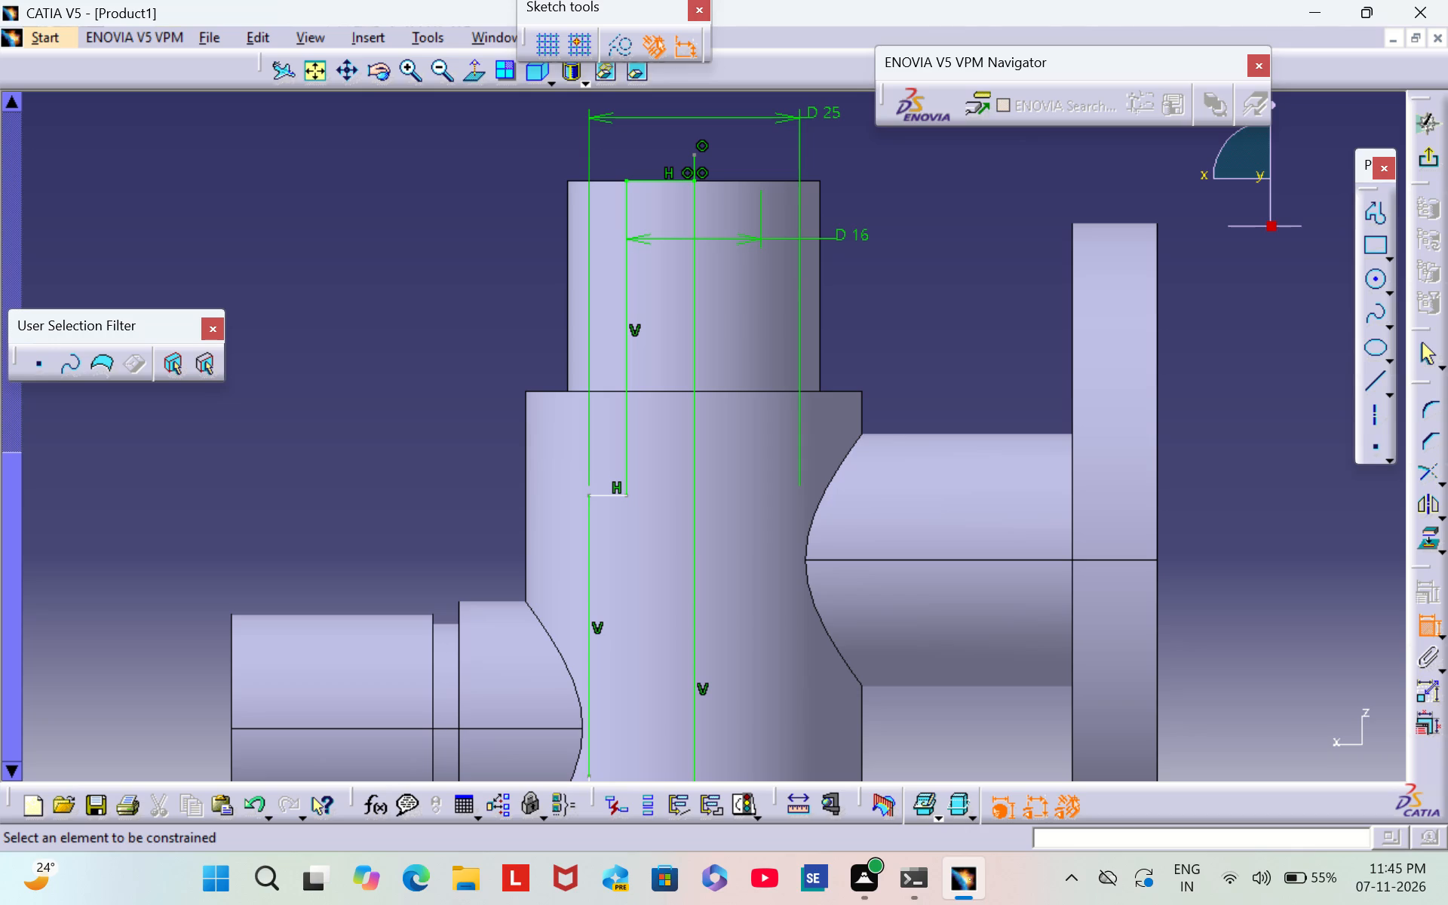
pyautogui.click(624, 375)
pyautogui.click(485, 367)
pyautogui.doubleClick(479, 363)
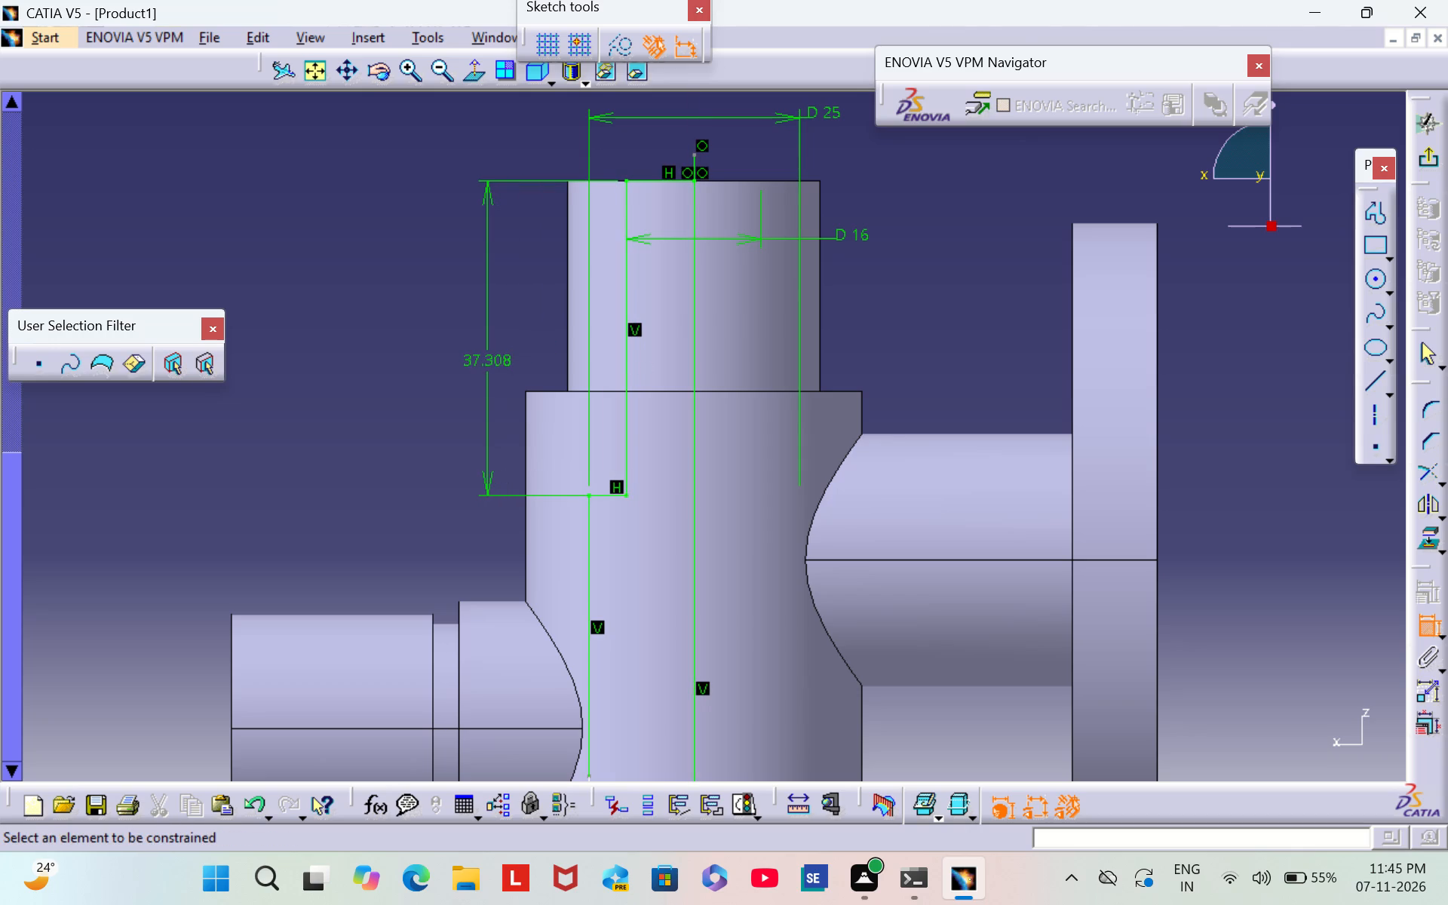
pyautogui.press('BackSpace')
pyautogui.write('30')
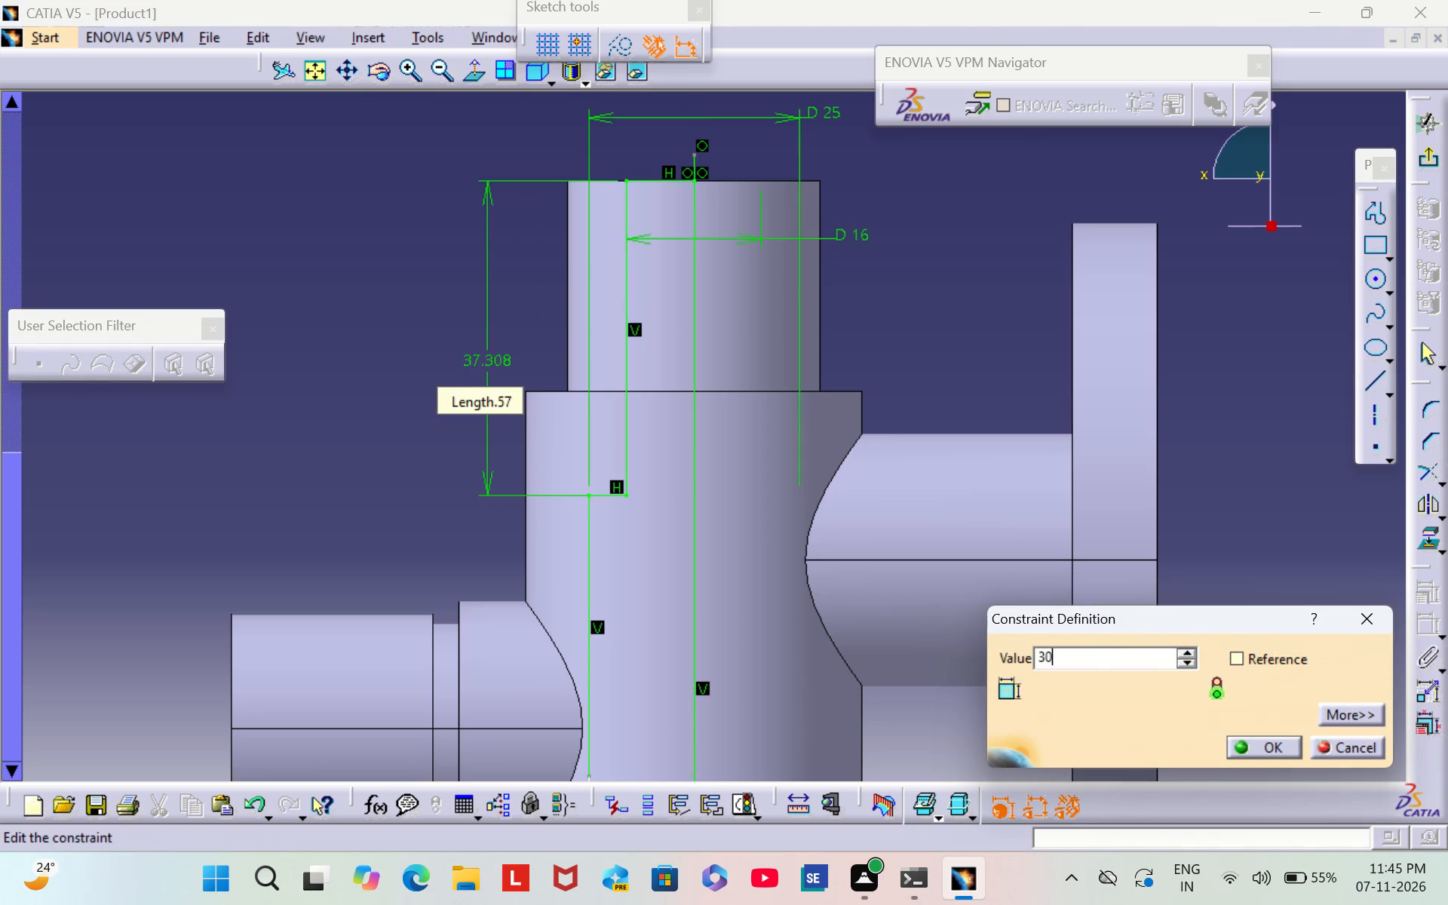
pyautogui.press('Return')
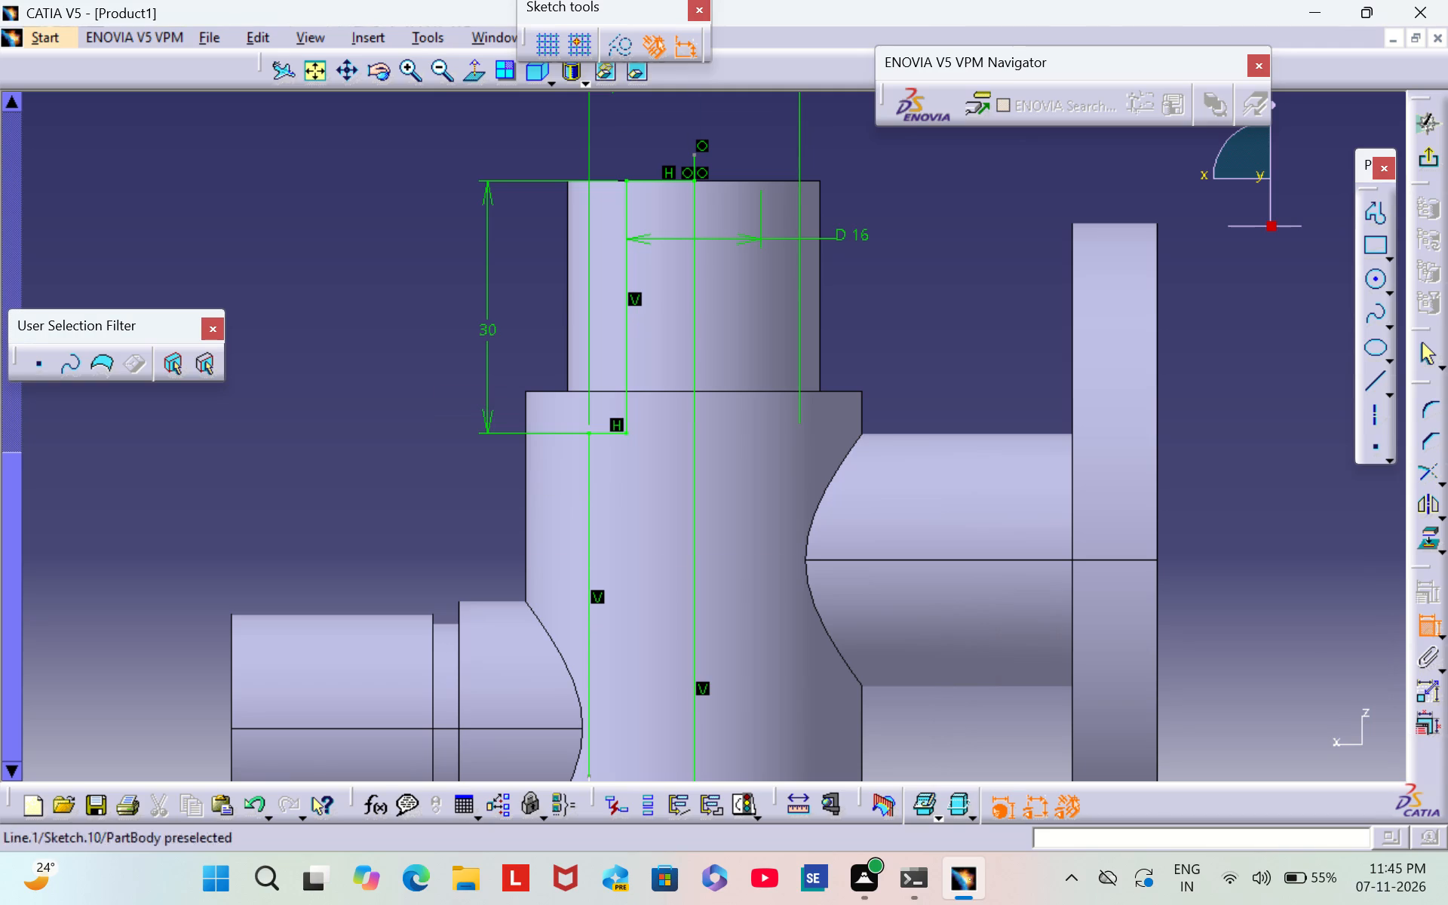
# Dimension the height of the slanted line's upper endpoint above the horizontal sketch axis and set it to 35 mm.
pyautogui.moveTo(1238, 667); pyautogui.dragTo(1235, 643, button='middle')
pyautogui.moveTo(1235, 628); pyautogui.dragTo(1238, 272, button='middle')
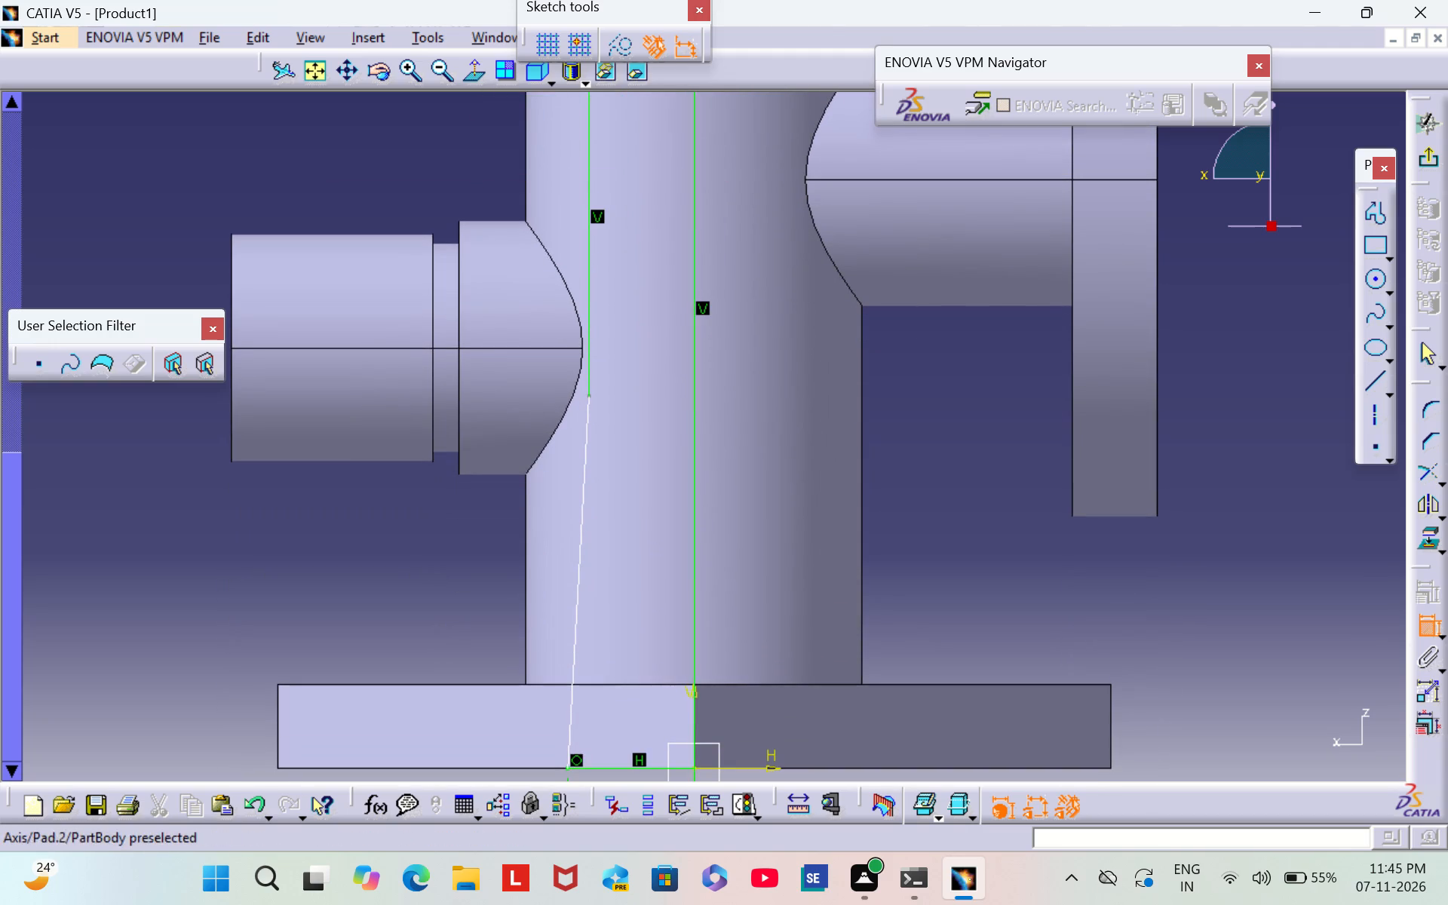
pyautogui.scroll(-1, 987, 606)
pyautogui.moveTo(987, 604); pyautogui.dragTo(1013, 468, button='middle')
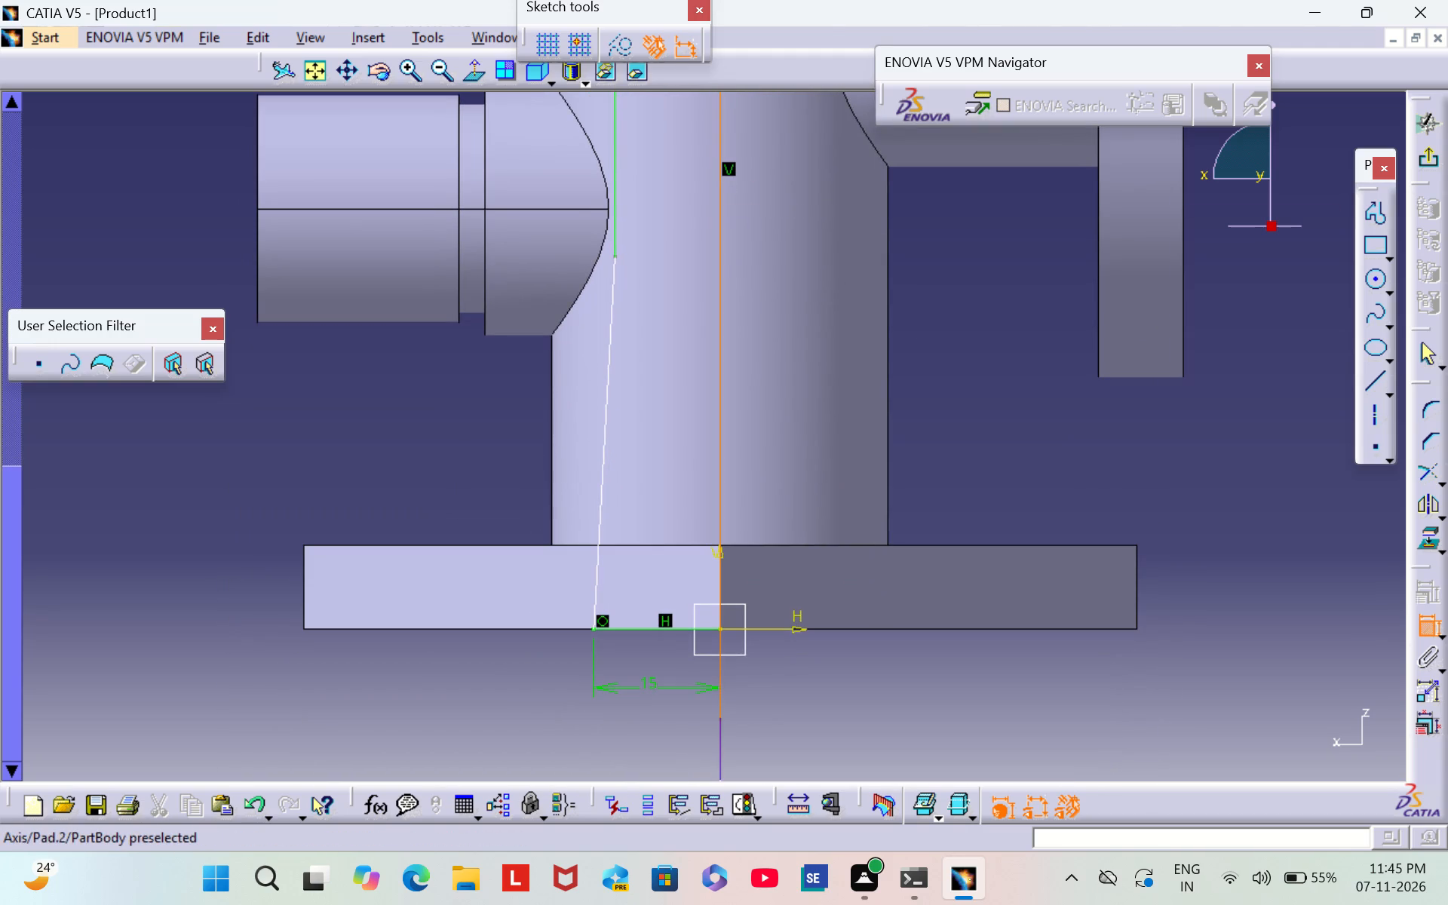
pyautogui.click(613, 256)
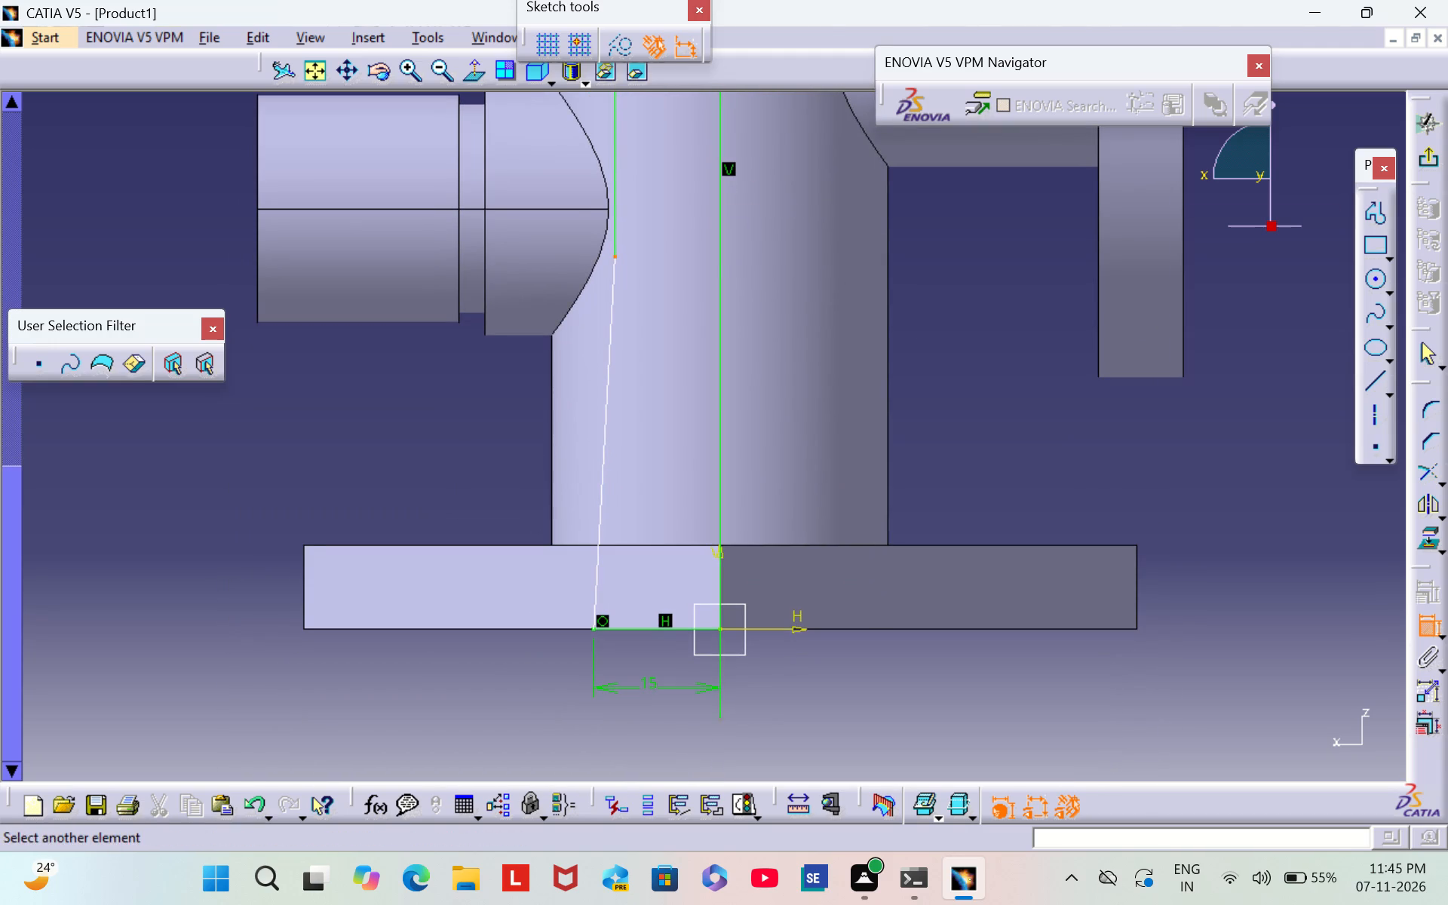
pyautogui.click(793, 624)
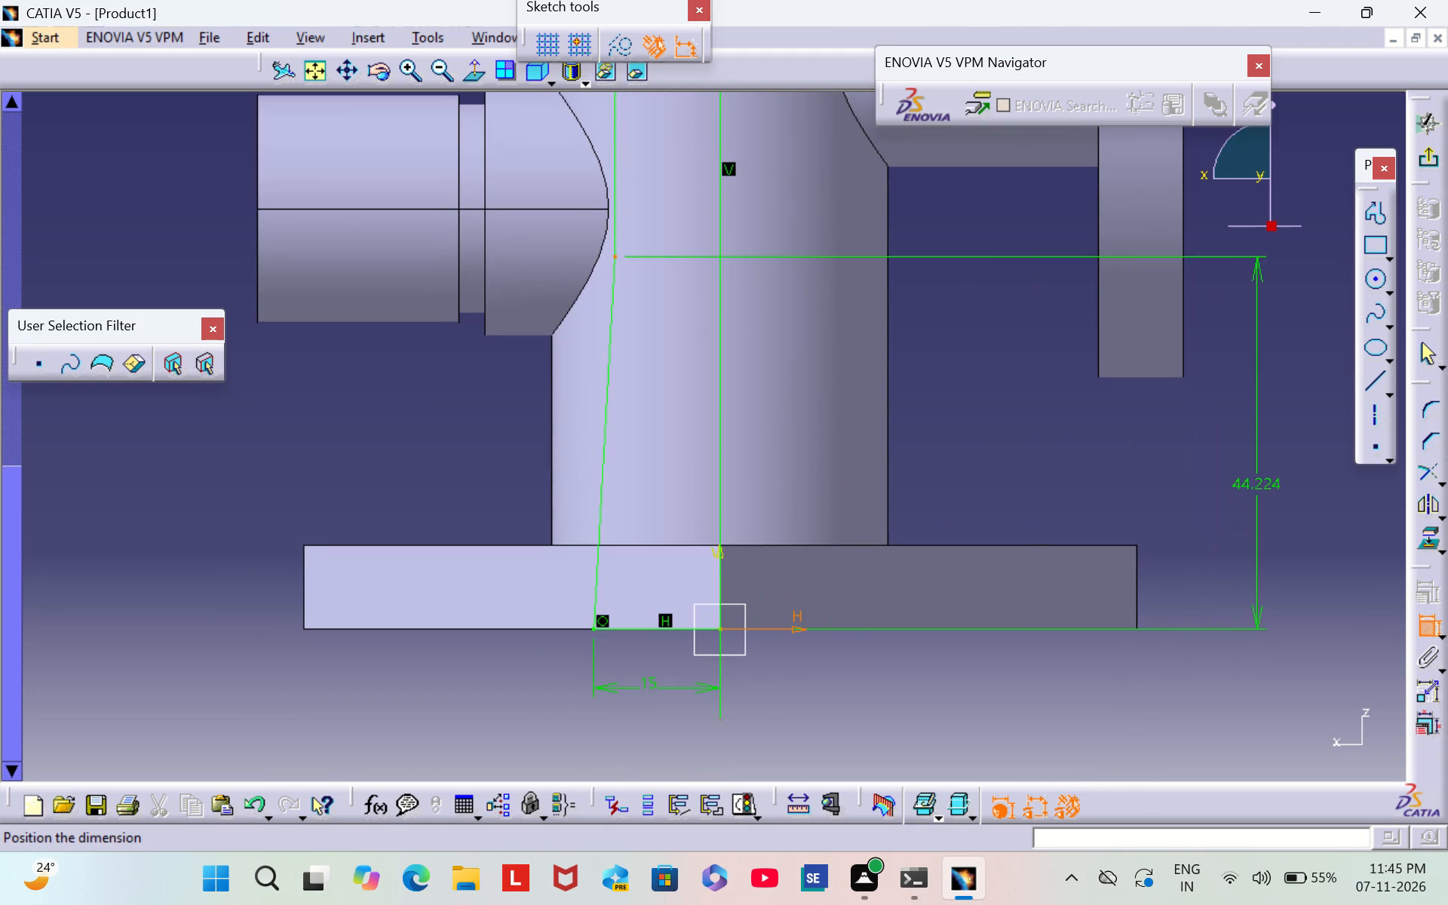
pyautogui.click(1256, 486)
pyautogui.doubleClick(1252, 479)
pyautogui.press('BackSpace')
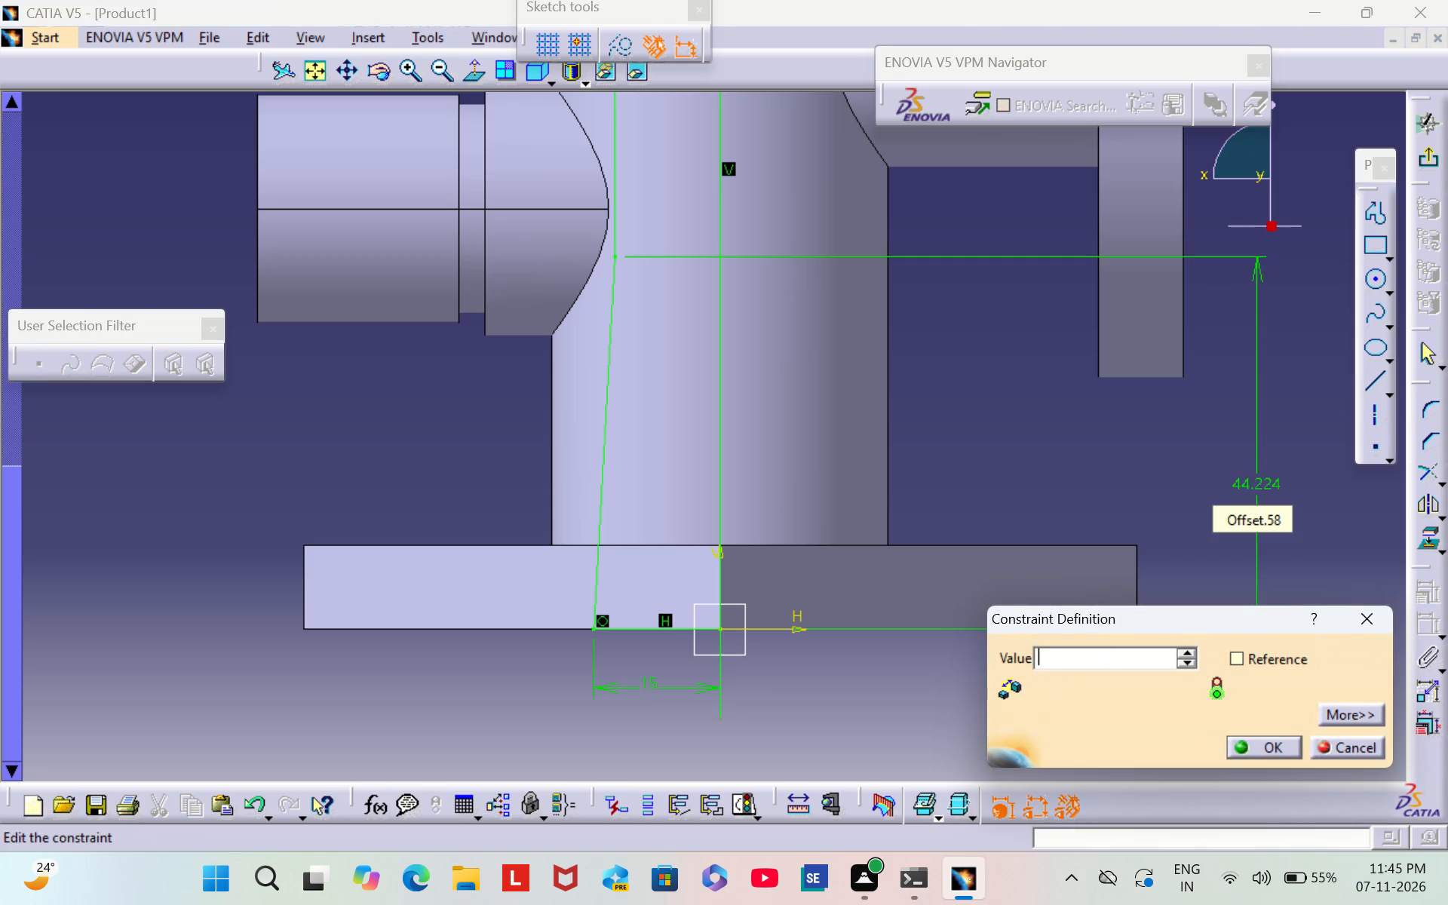
pyautogui.write('35')
pyautogui.press('Return')
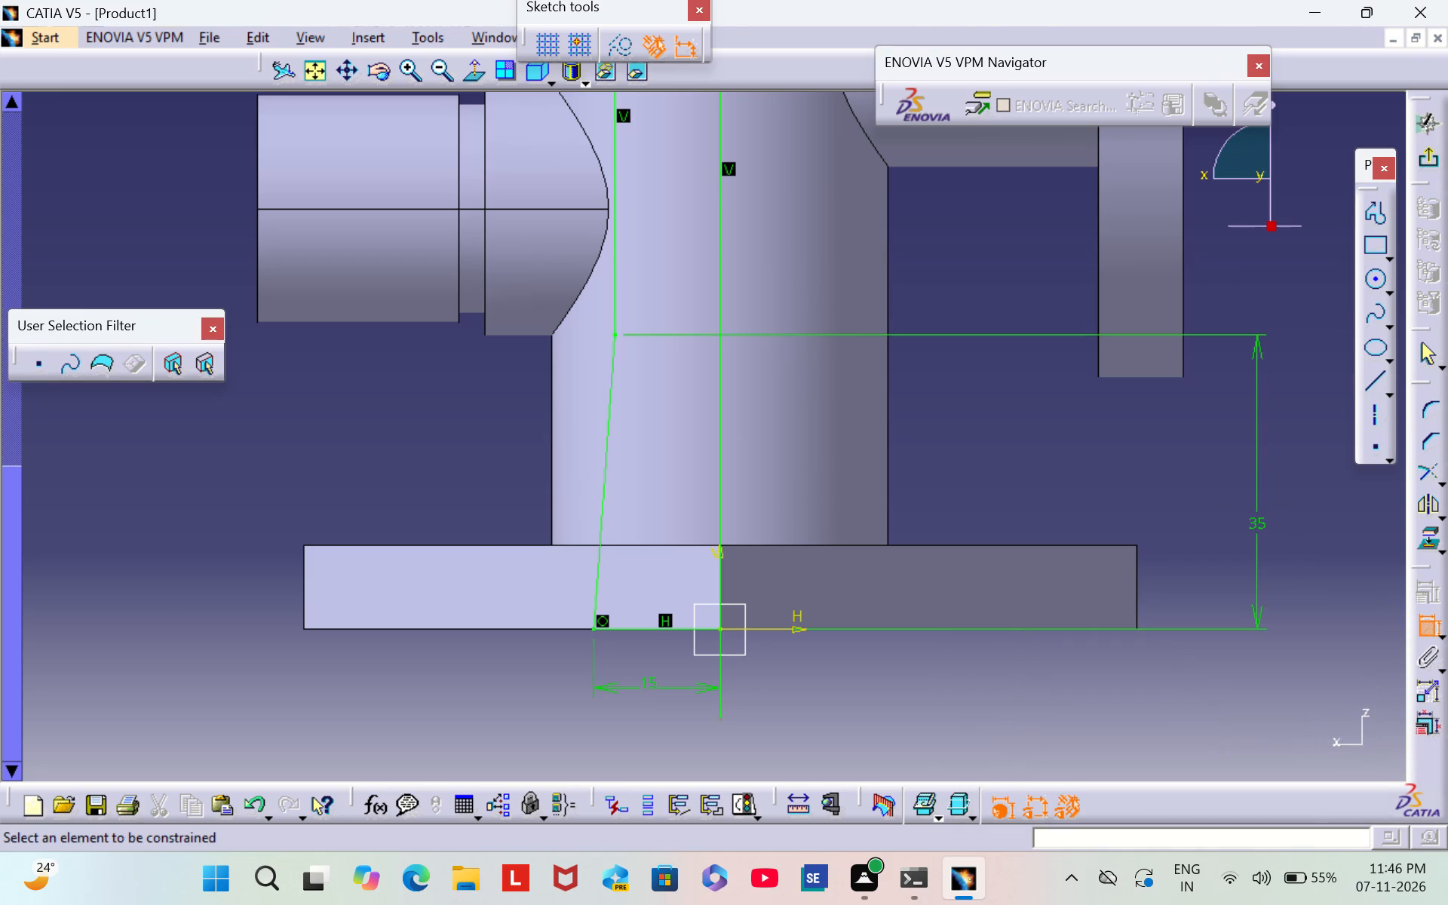
# Leave the bore profile sketch and cut it from the column as a 360-degree Groove about the sketch axis.
pyautogui.moveTo(1178, 493); pyautogui.dragTo(1004, 615, button='middle')
pyautogui.scroll(-1, 1178, 493)
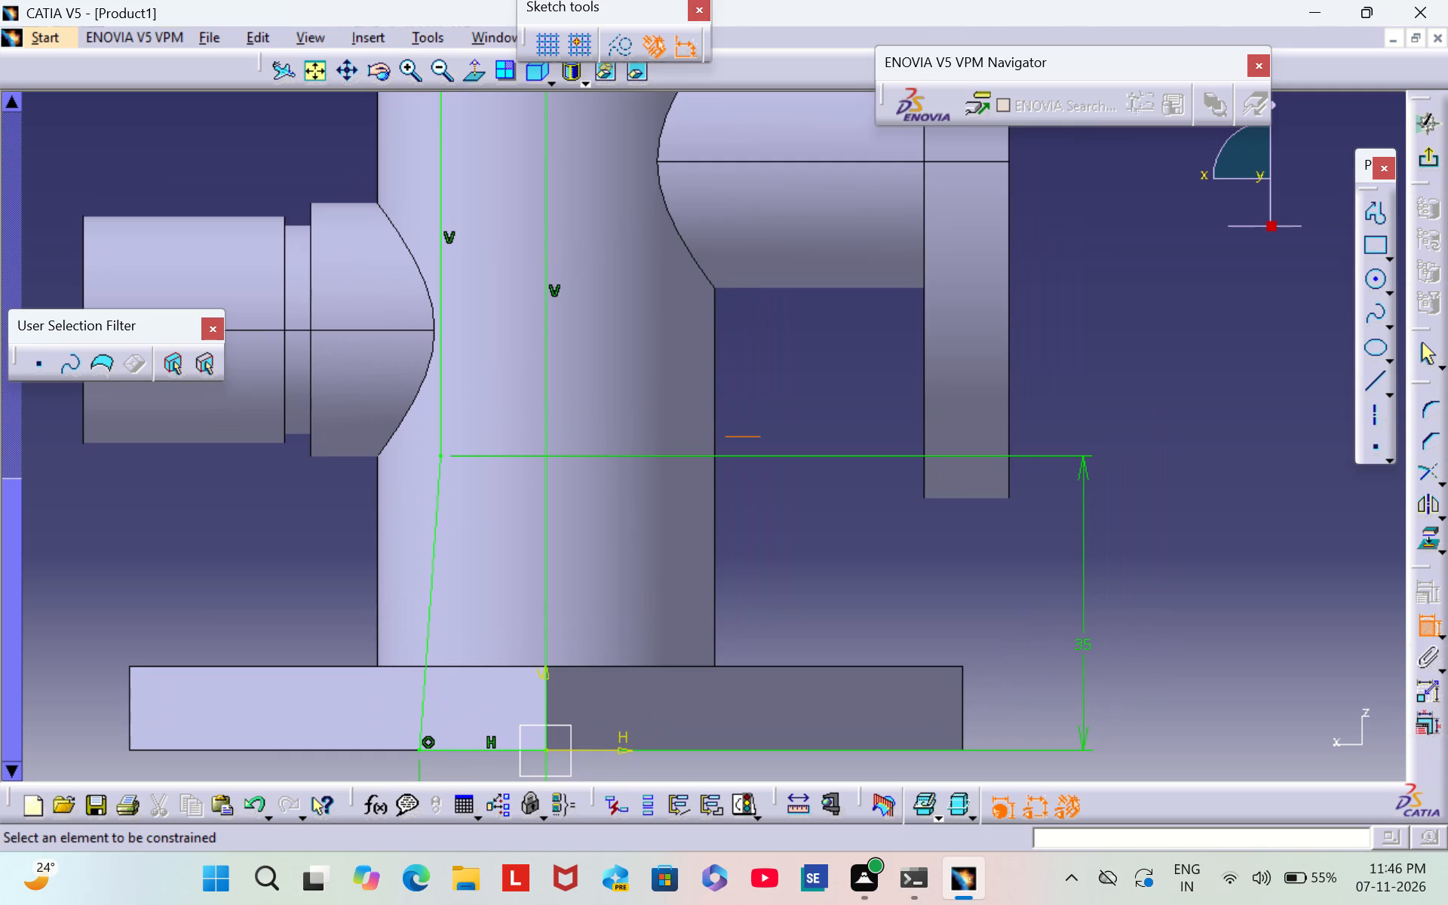
pyautogui.click(1428, 157)
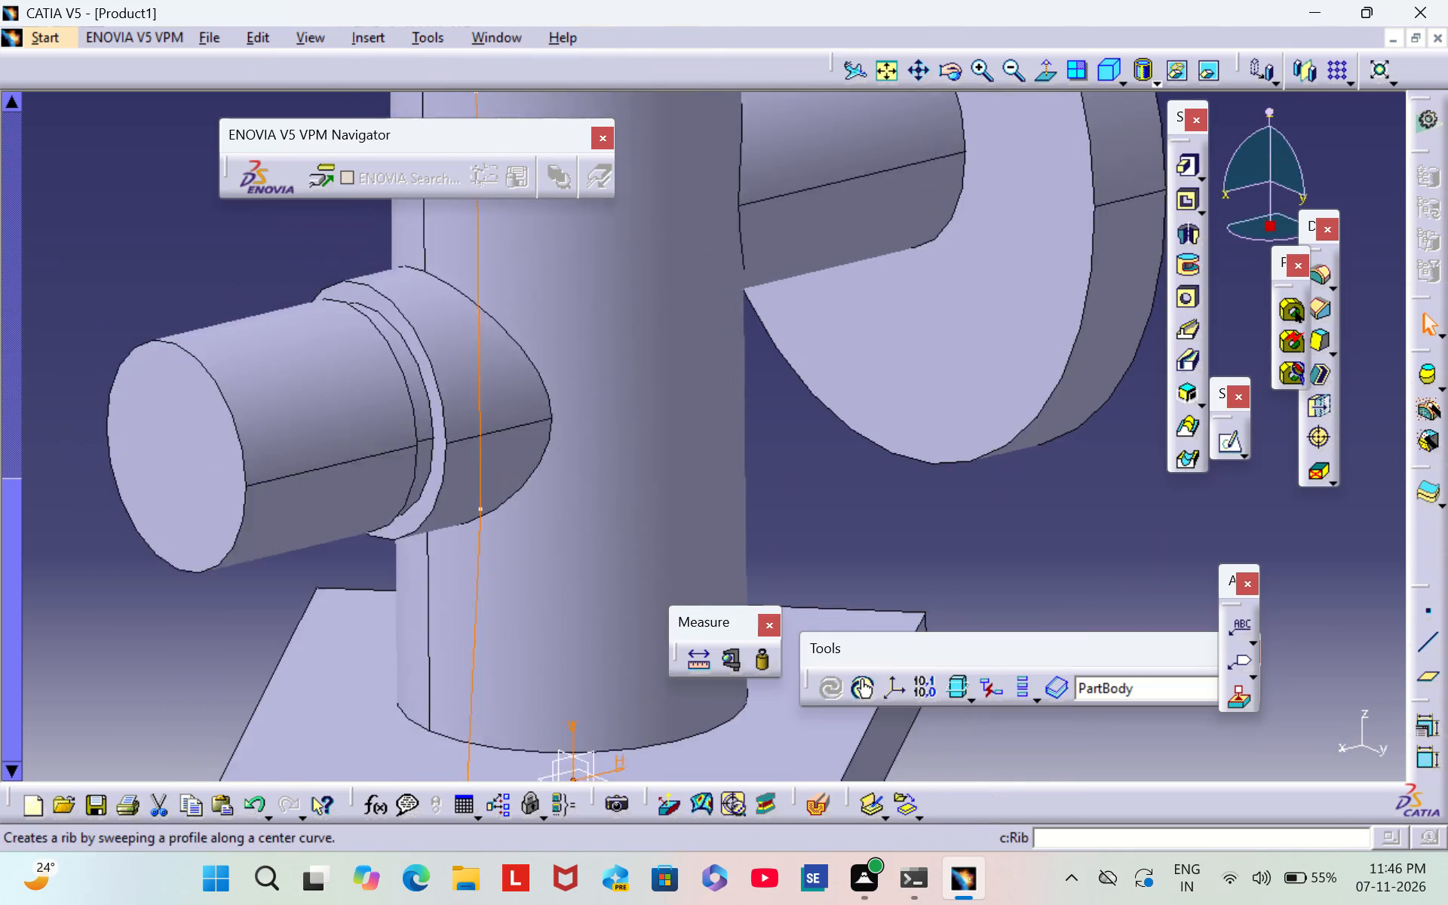
pyautogui.tripleClick(1014, 69)
pyautogui.doubleClick(1015, 69)
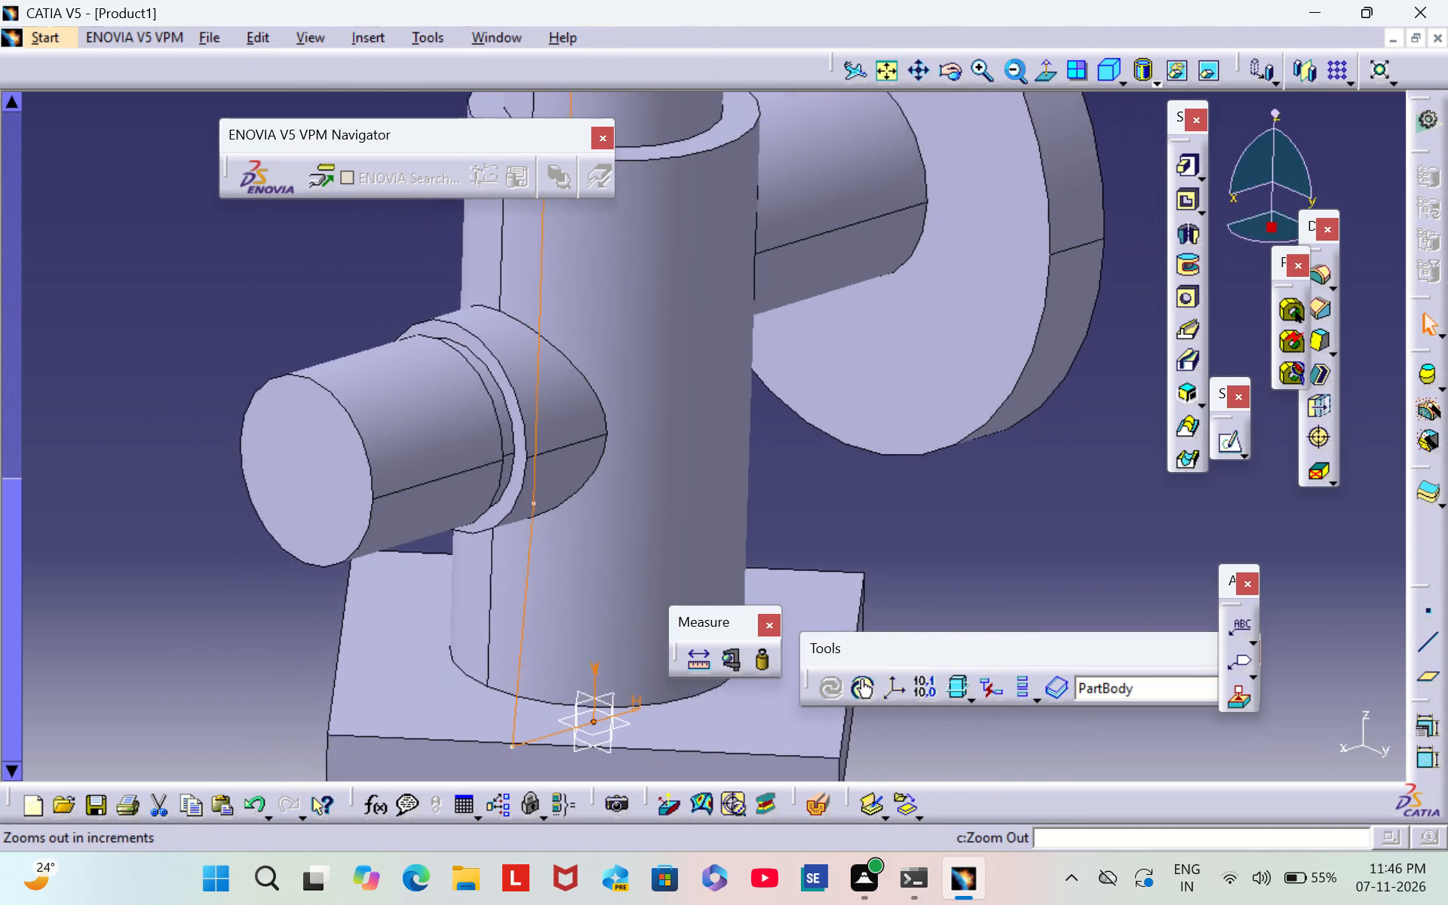
pyautogui.click(1189, 259)
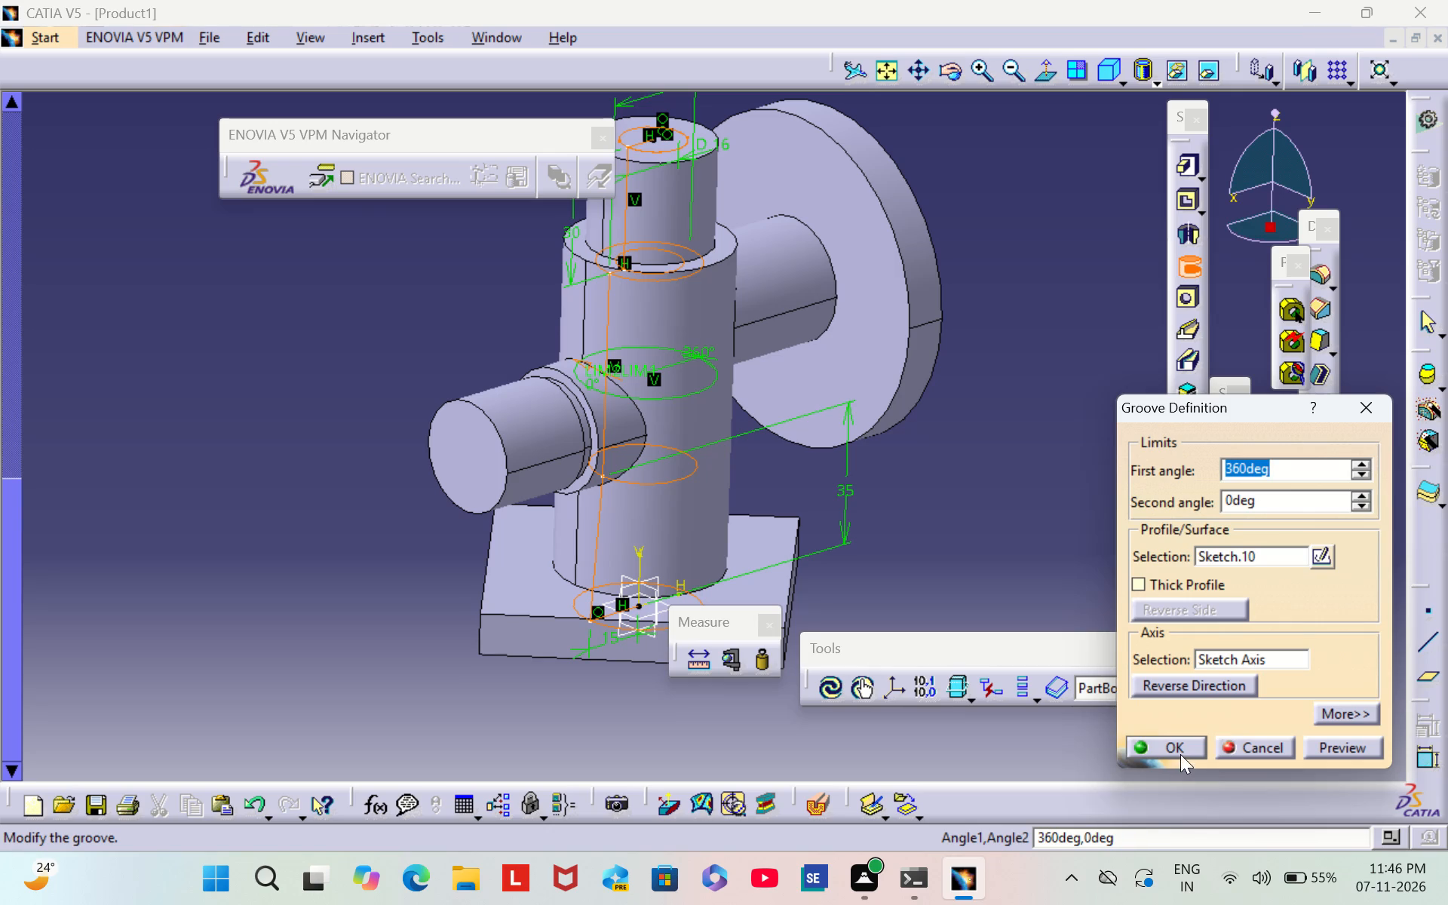
pyautogui.click(1180, 748)
pyautogui.click(1001, 465)
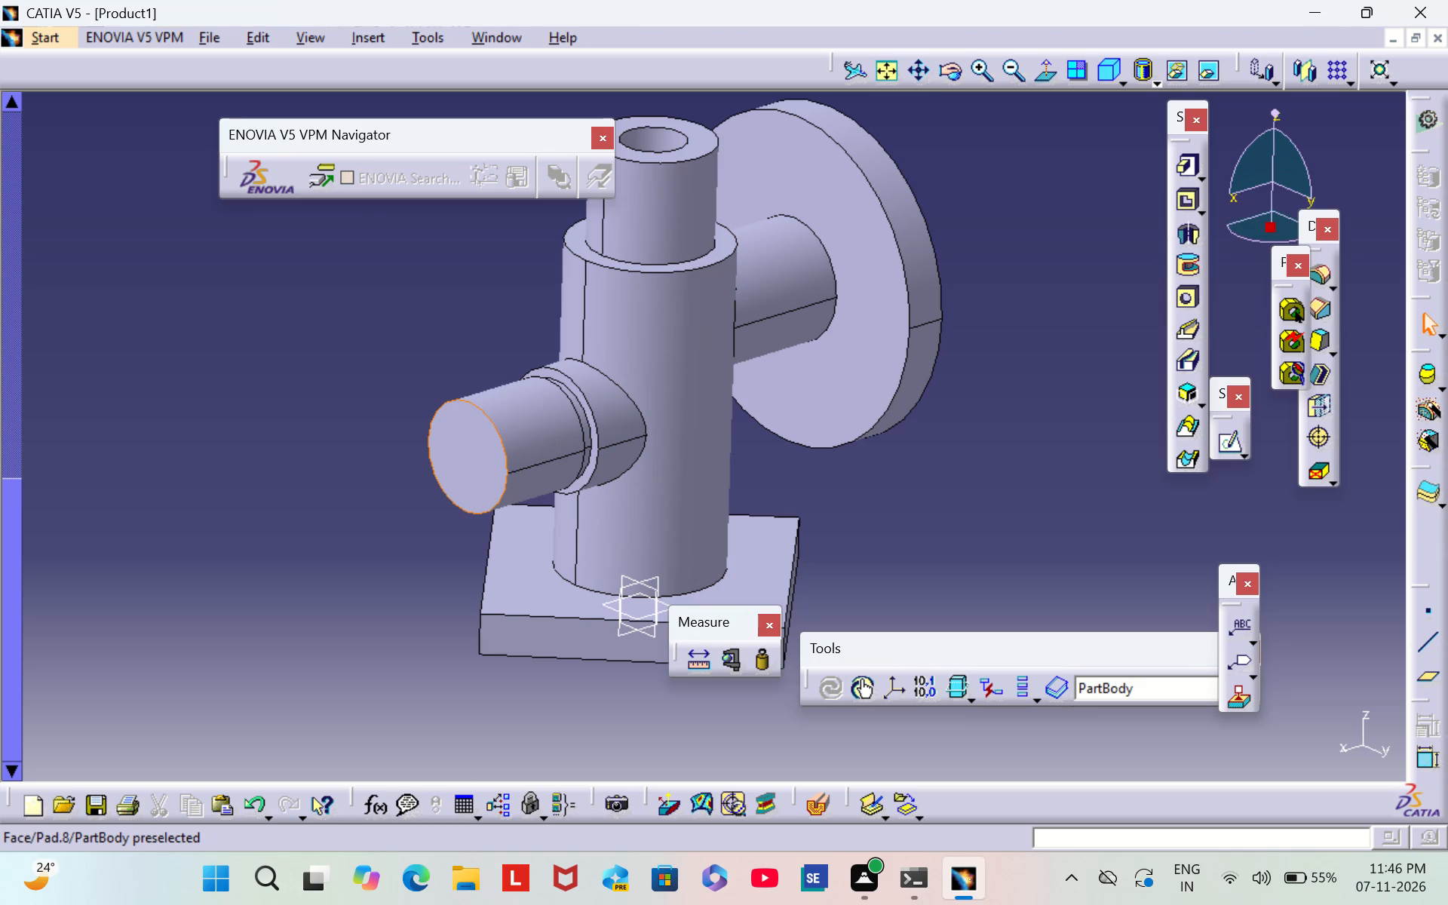
# Start a hole on the side cylinder's flange face and constrain its centre point concentric with the flange's circular edge.
pyautogui.scroll(-1, 1034, 323)
pyautogui.moveTo(1034, 322); pyautogui.dragTo(452, 557, button='middle')
pyautogui.moveTo(1032, 321); pyautogui.dragTo(452, 557, button='right')
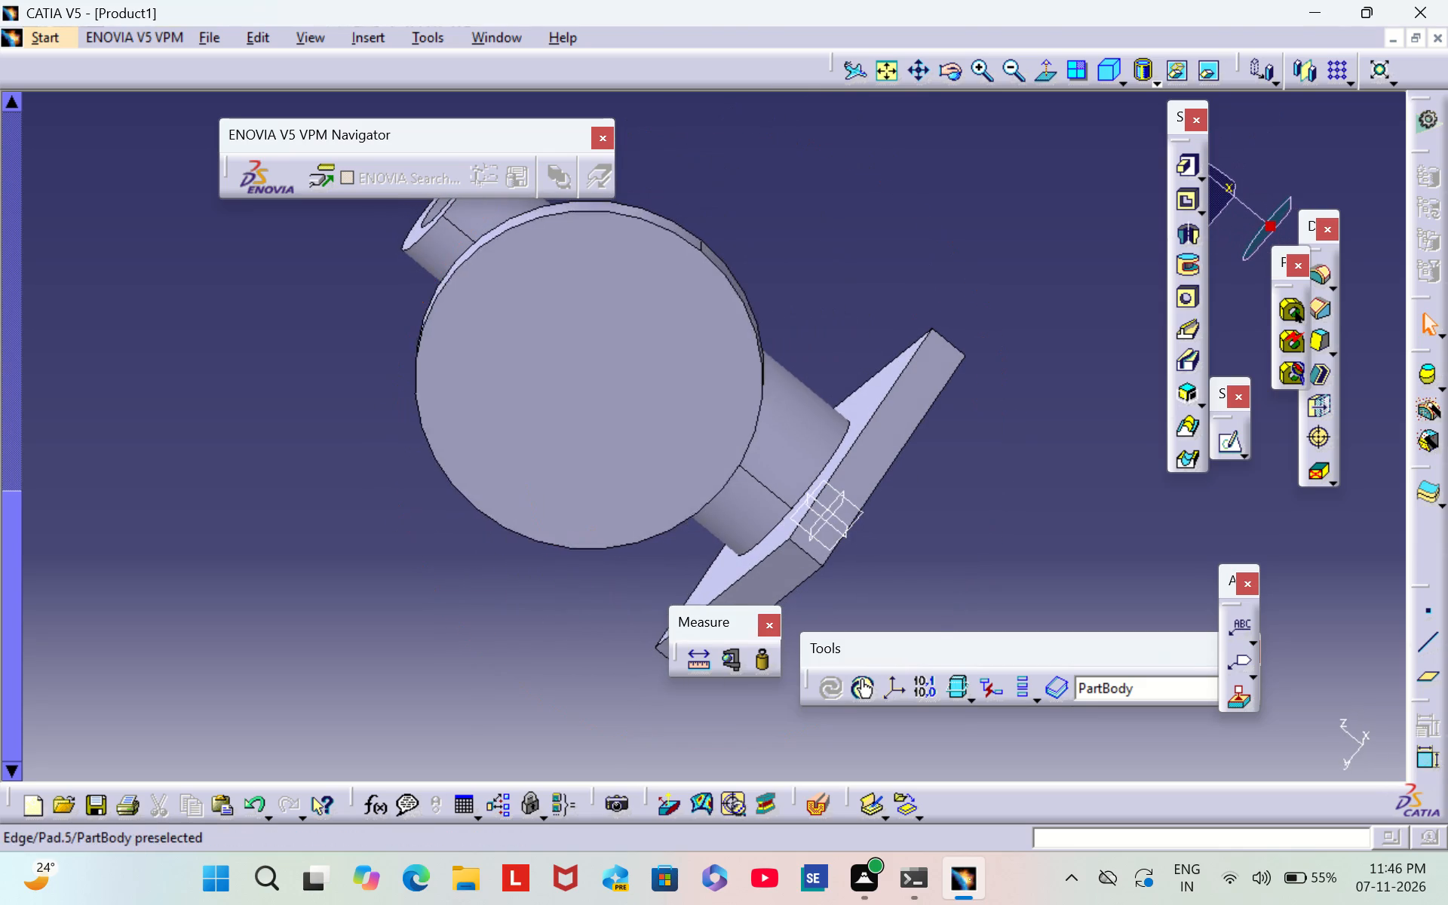
pyautogui.click(500, 426)
pyautogui.click(1069, 467)
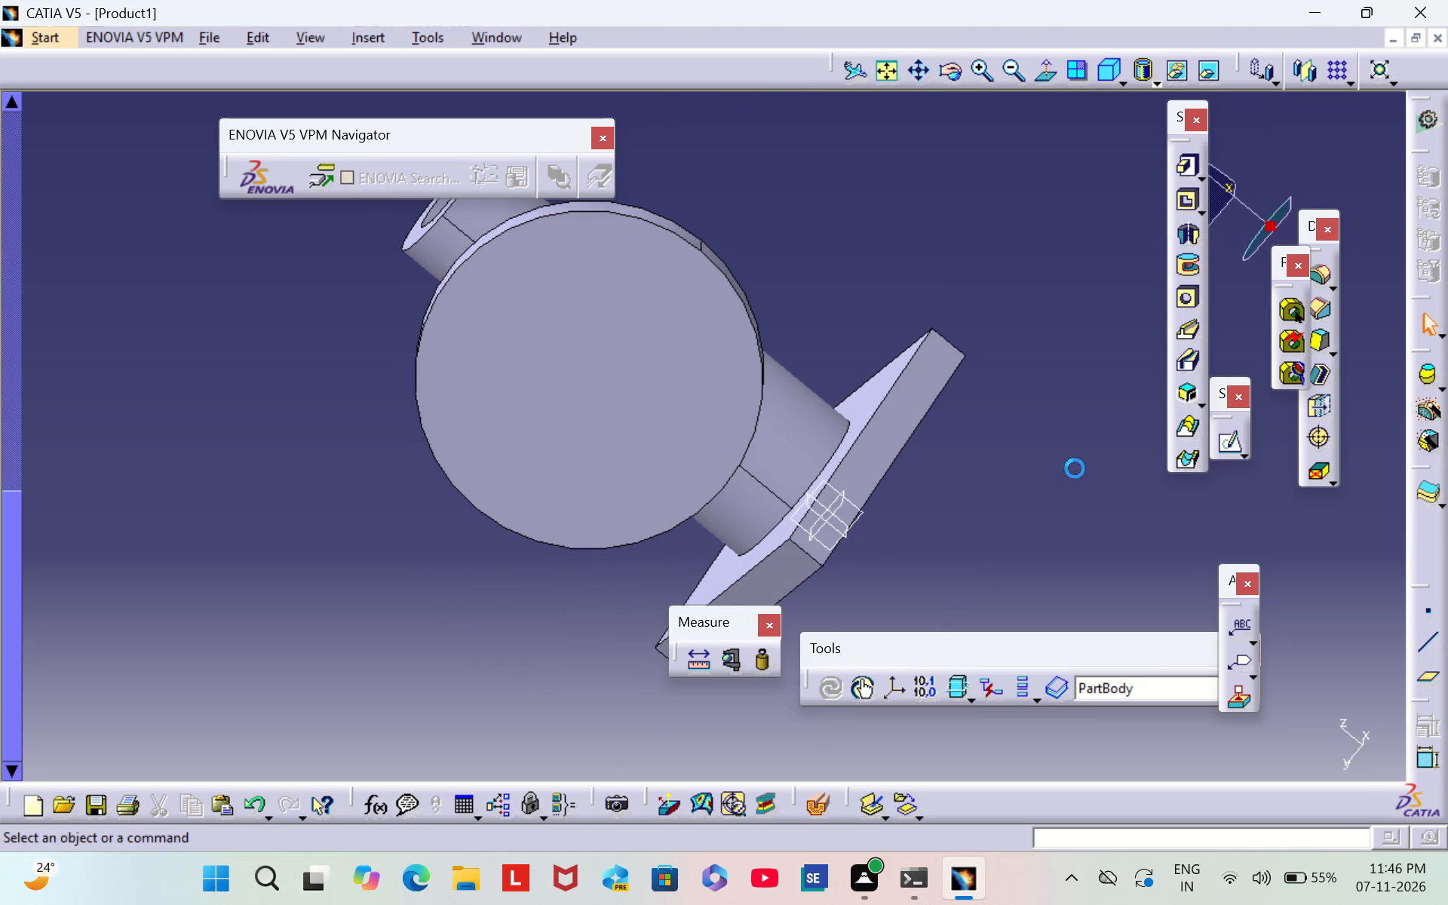
pyautogui.click(1186, 303)
pyautogui.click(584, 388)
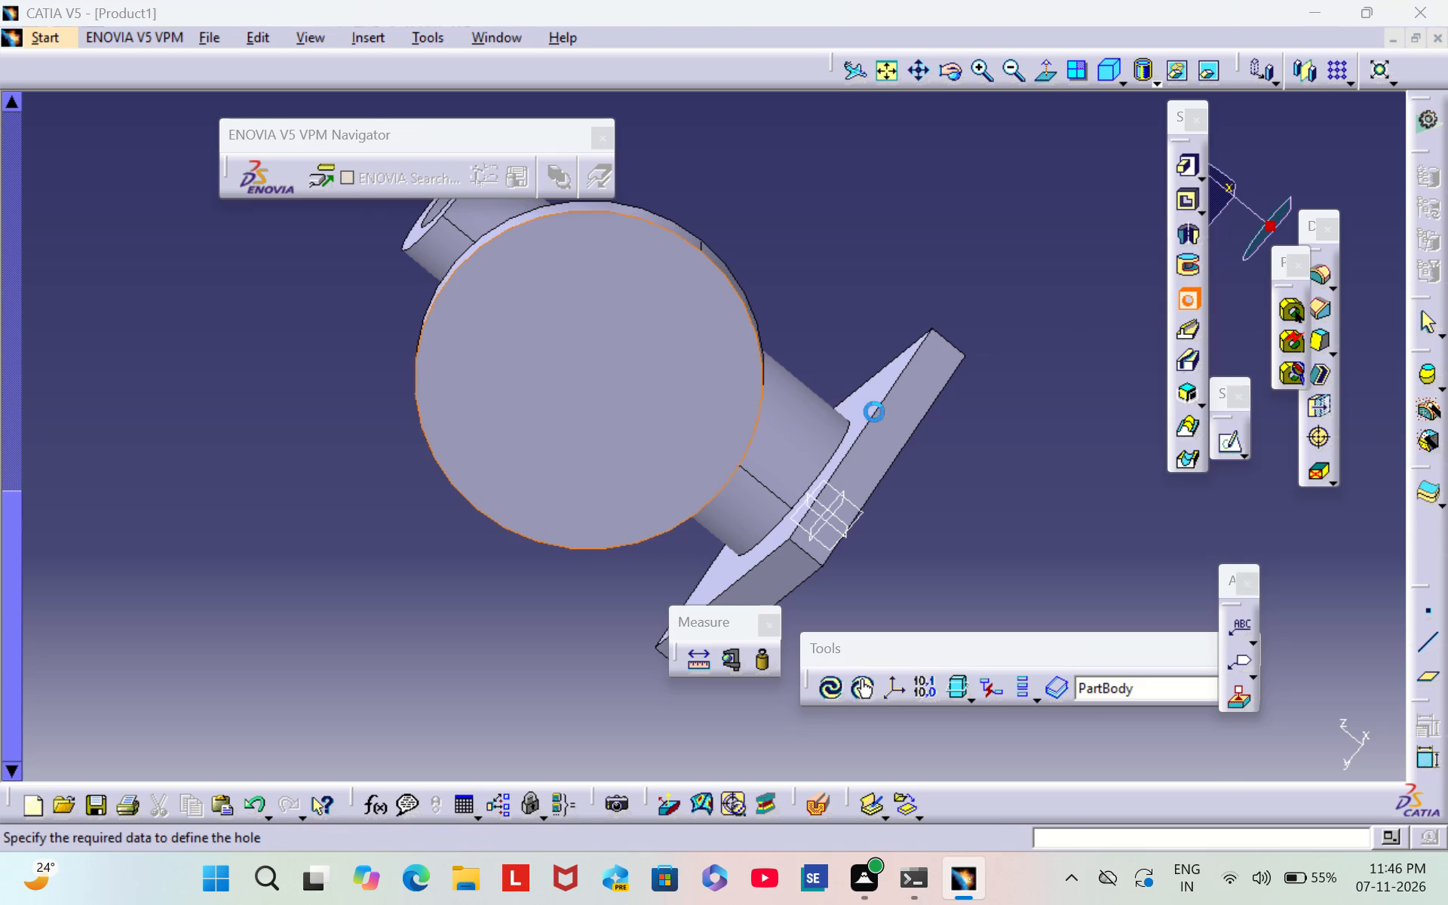
pyautogui.scroll(-2, 367, 599)
pyautogui.moveTo(367, 599); pyautogui.dragTo(554, 514, button='middle')
pyautogui.moveTo(373, 588); pyautogui.dragTo(554, 514, button='right')
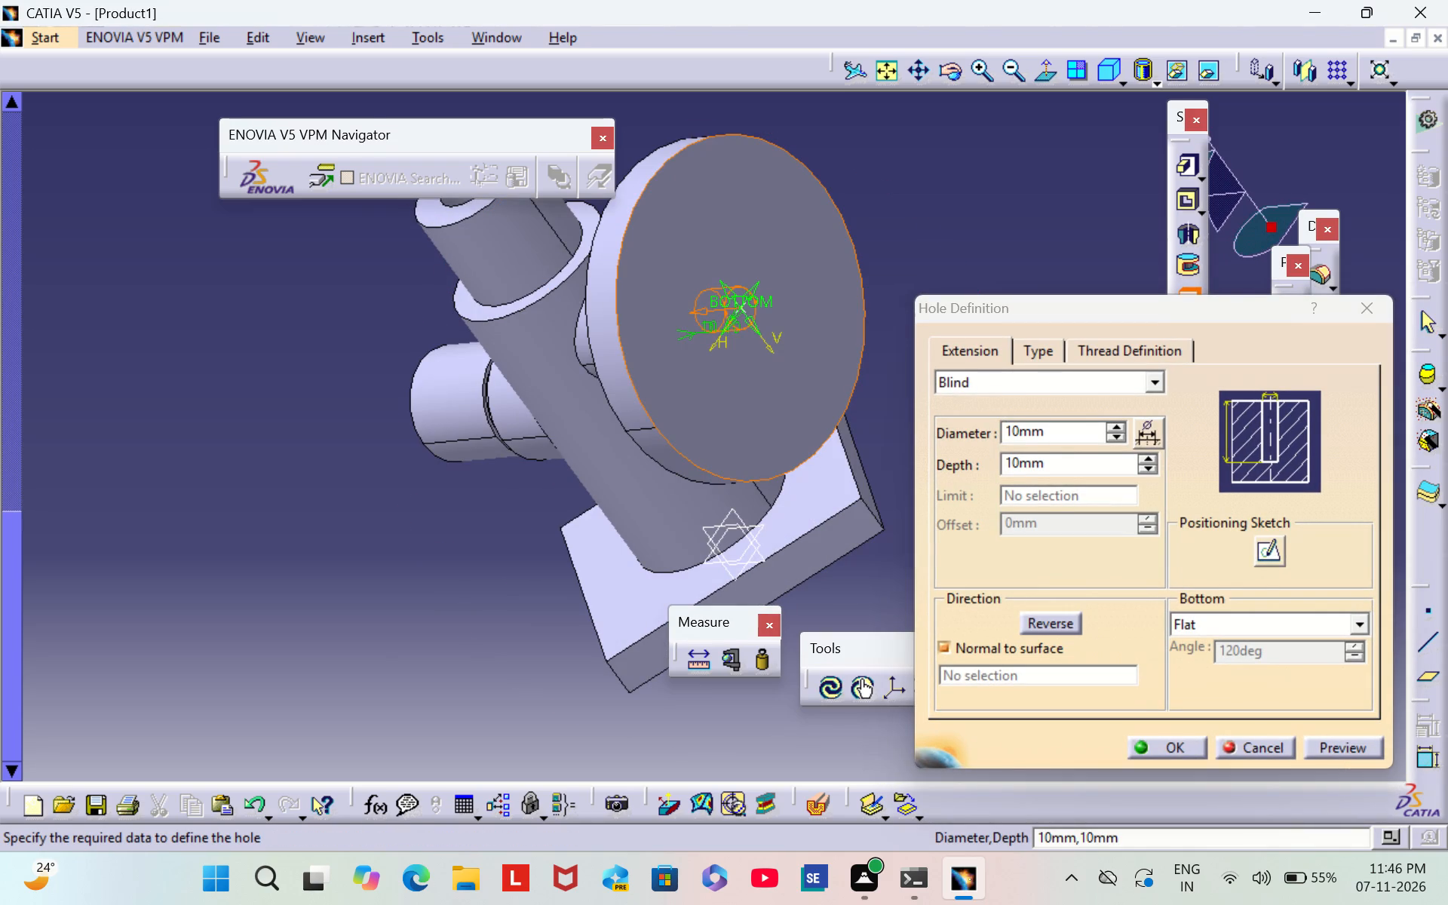
pyautogui.click(1276, 556)
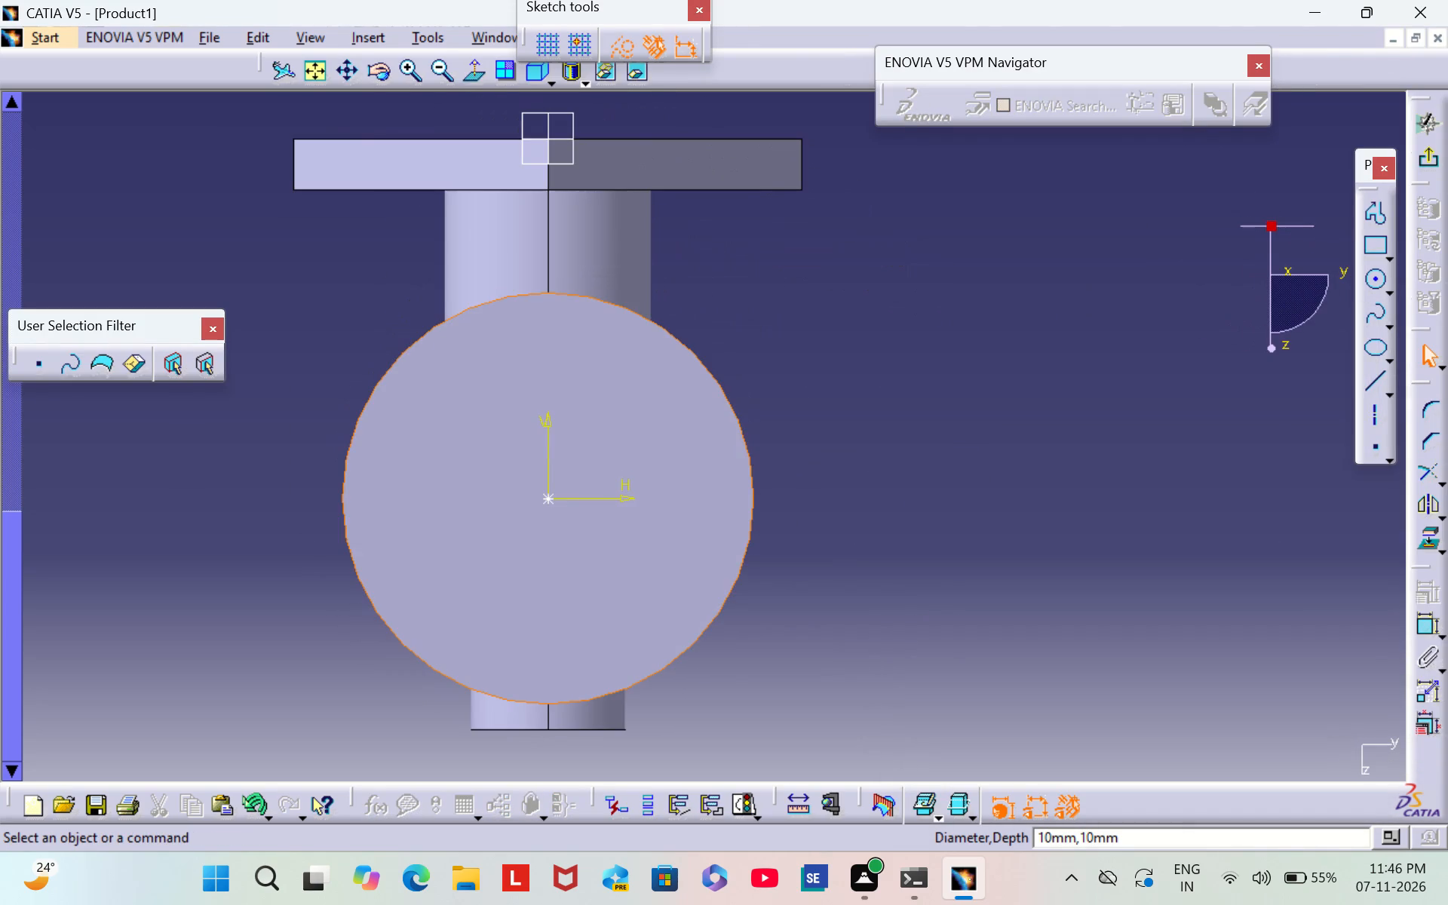
pyautogui.doubleClick(1425, 630)
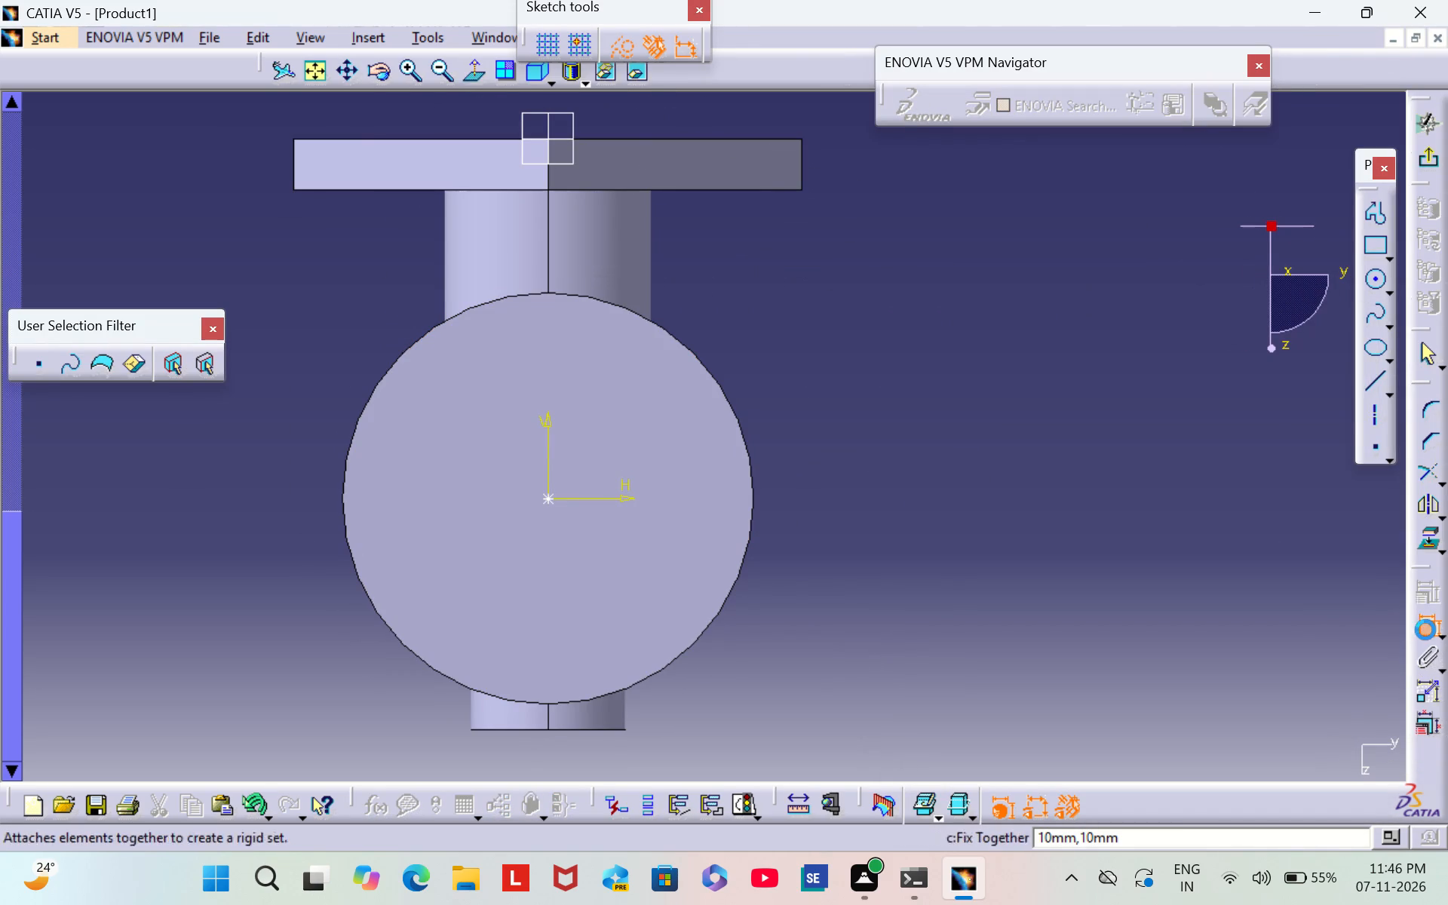
pyautogui.click(544, 497)
pyautogui.click(746, 549)
pyautogui.rightClick(716, 512)
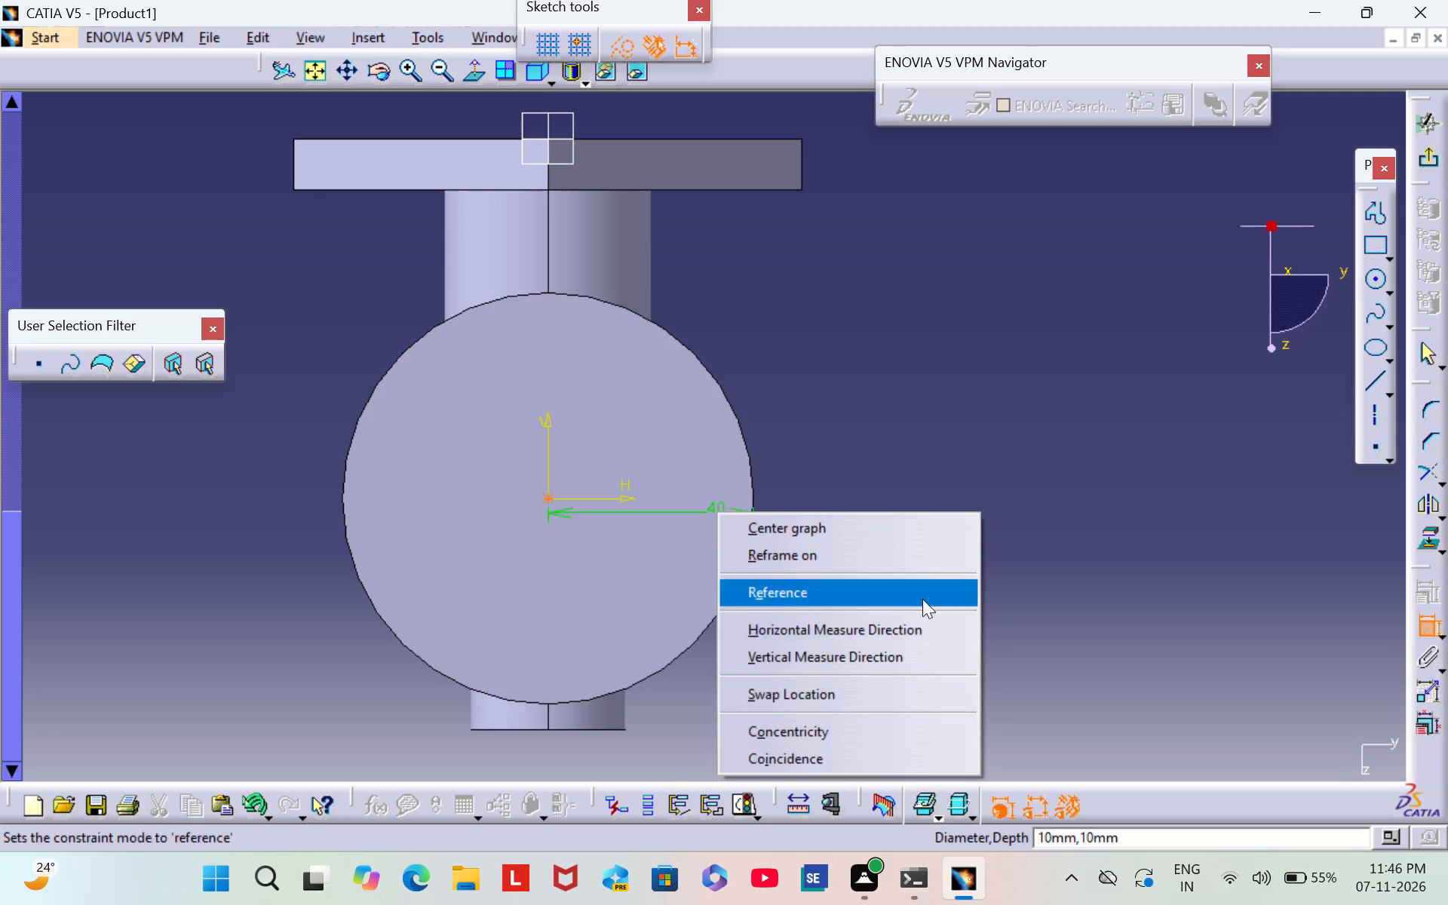
pyautogui.click(829, 726)
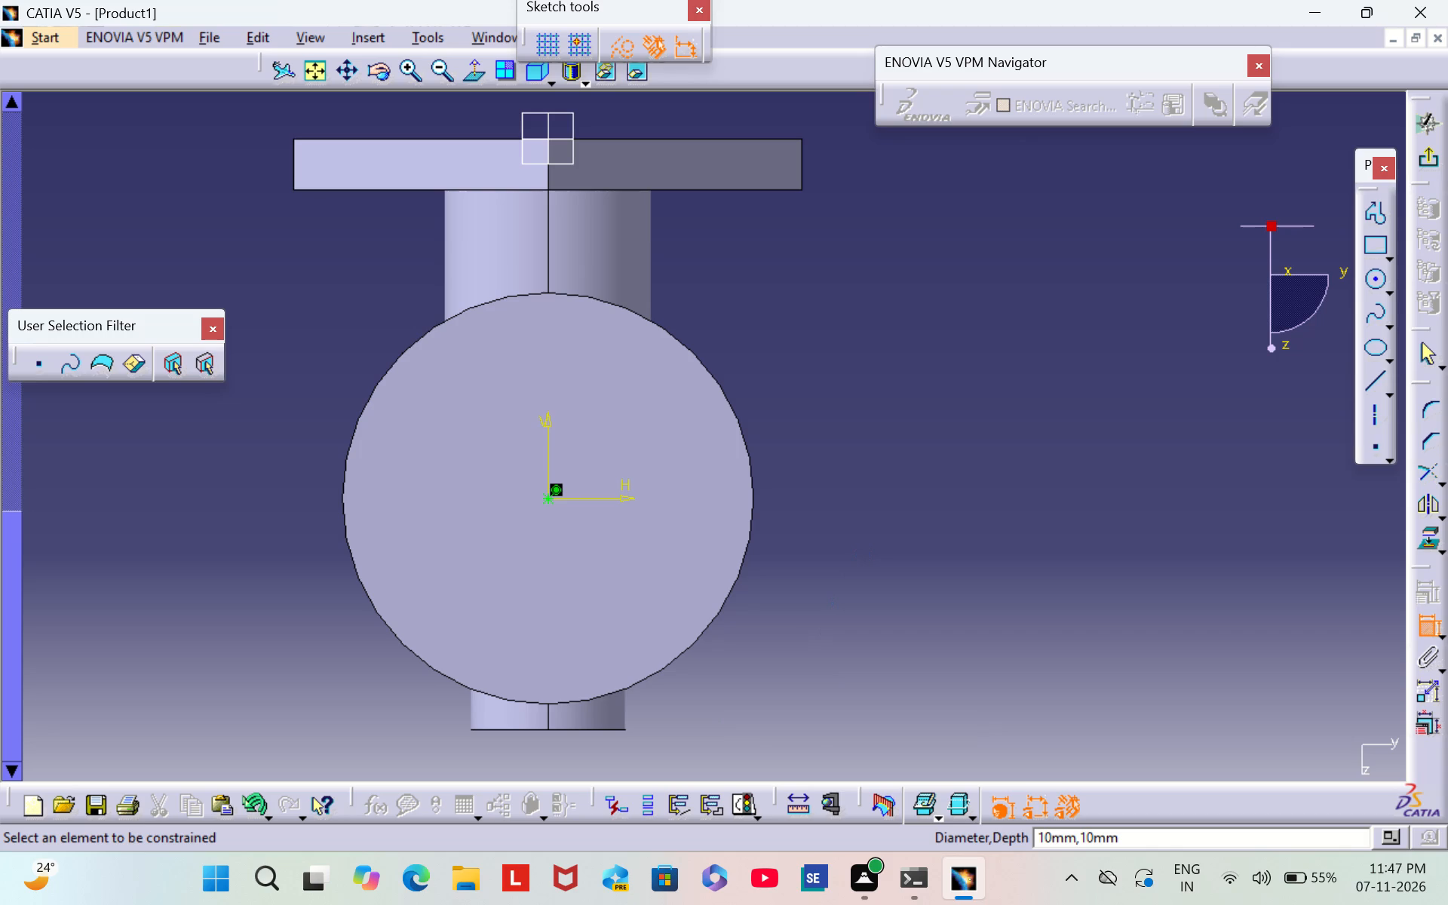
pyautogui.click(1430, 161)
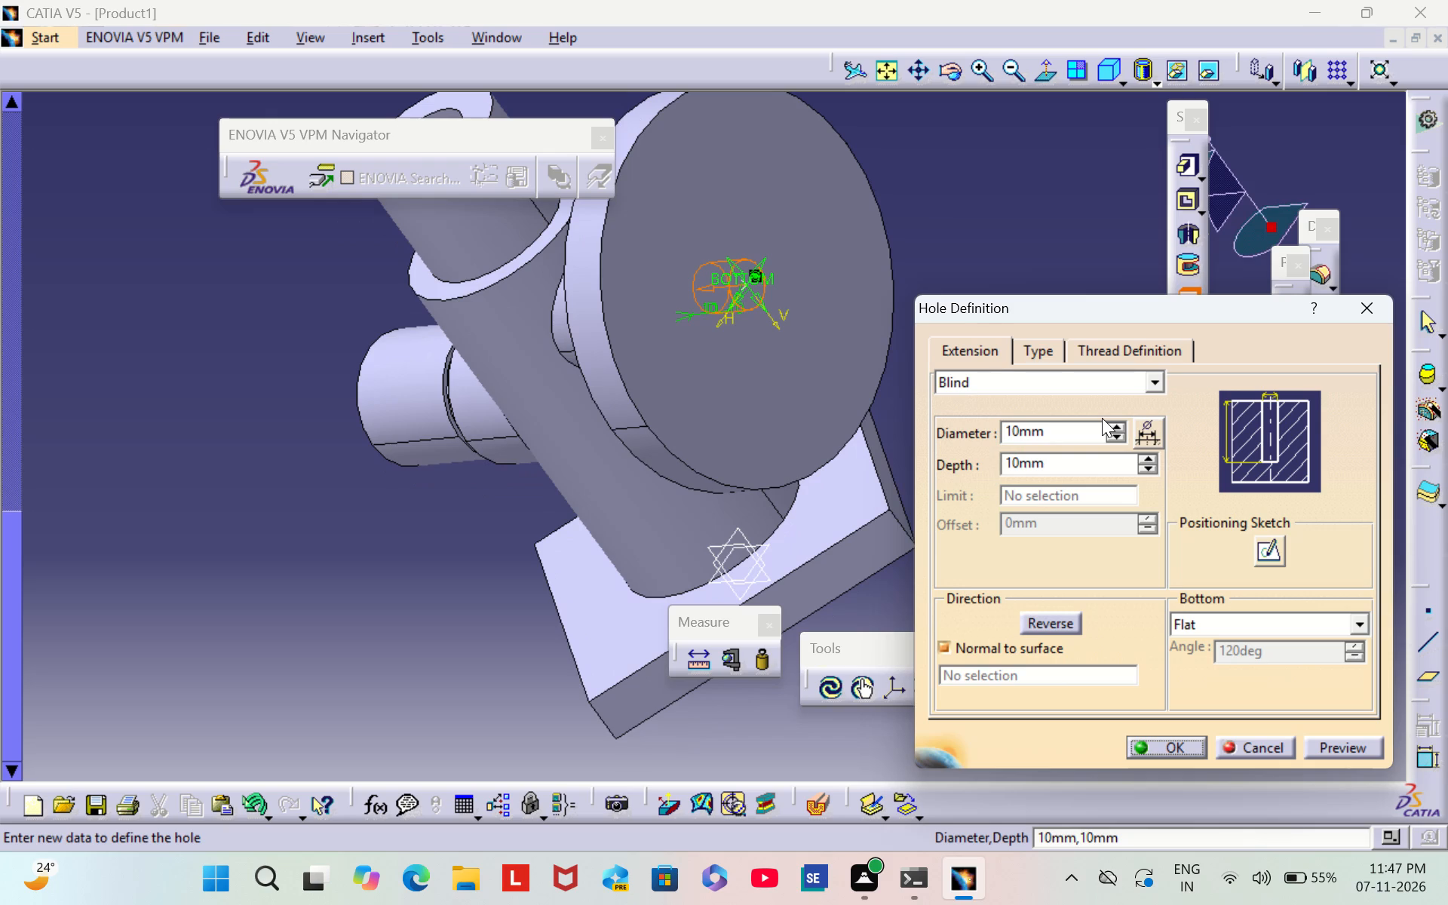
# Make the flange hole counterbored, with a counterbore diameter of 40 mm and depth of 2 mm.
pyautogui.click(1032, 346)
pyautogui.click(1022, 390)
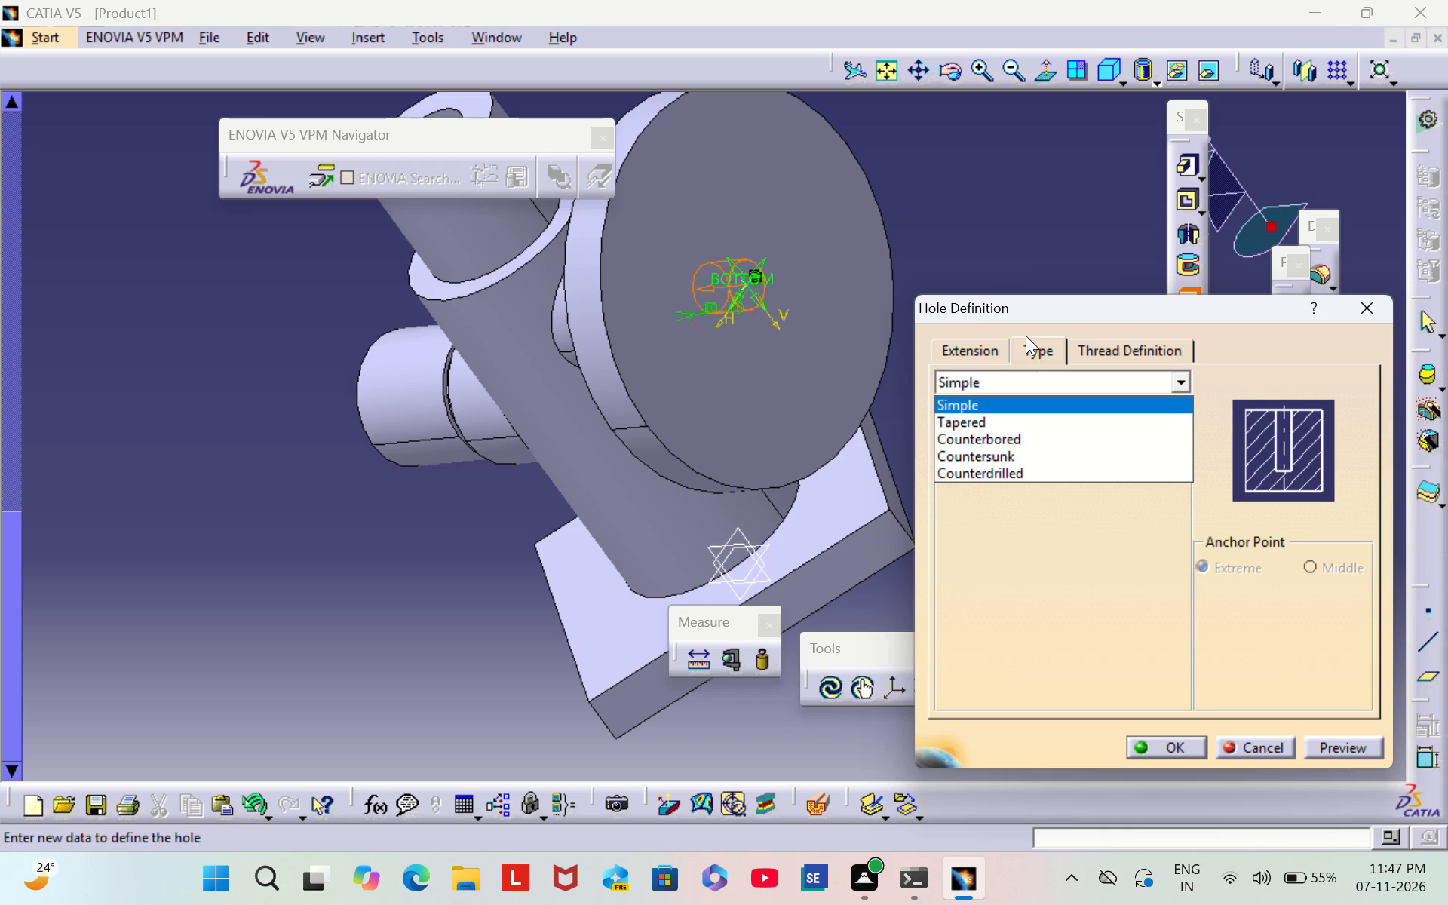
pyautogui.click(1043, 436)
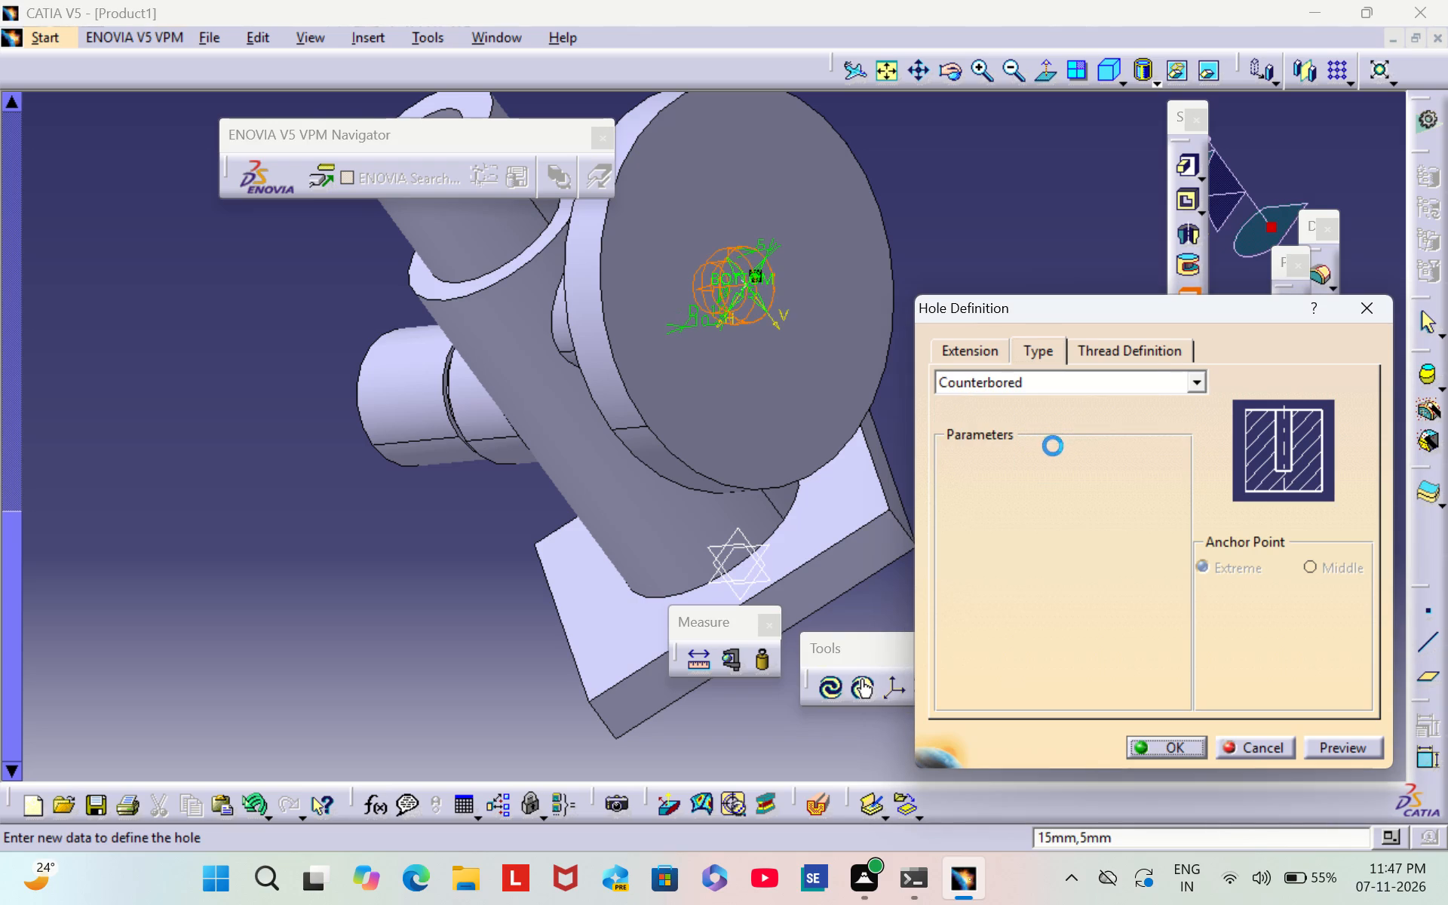
pyautogui.click(1067, 496)
pyautogui.press('BackSpace')
pyautogui.press('BackSpace')
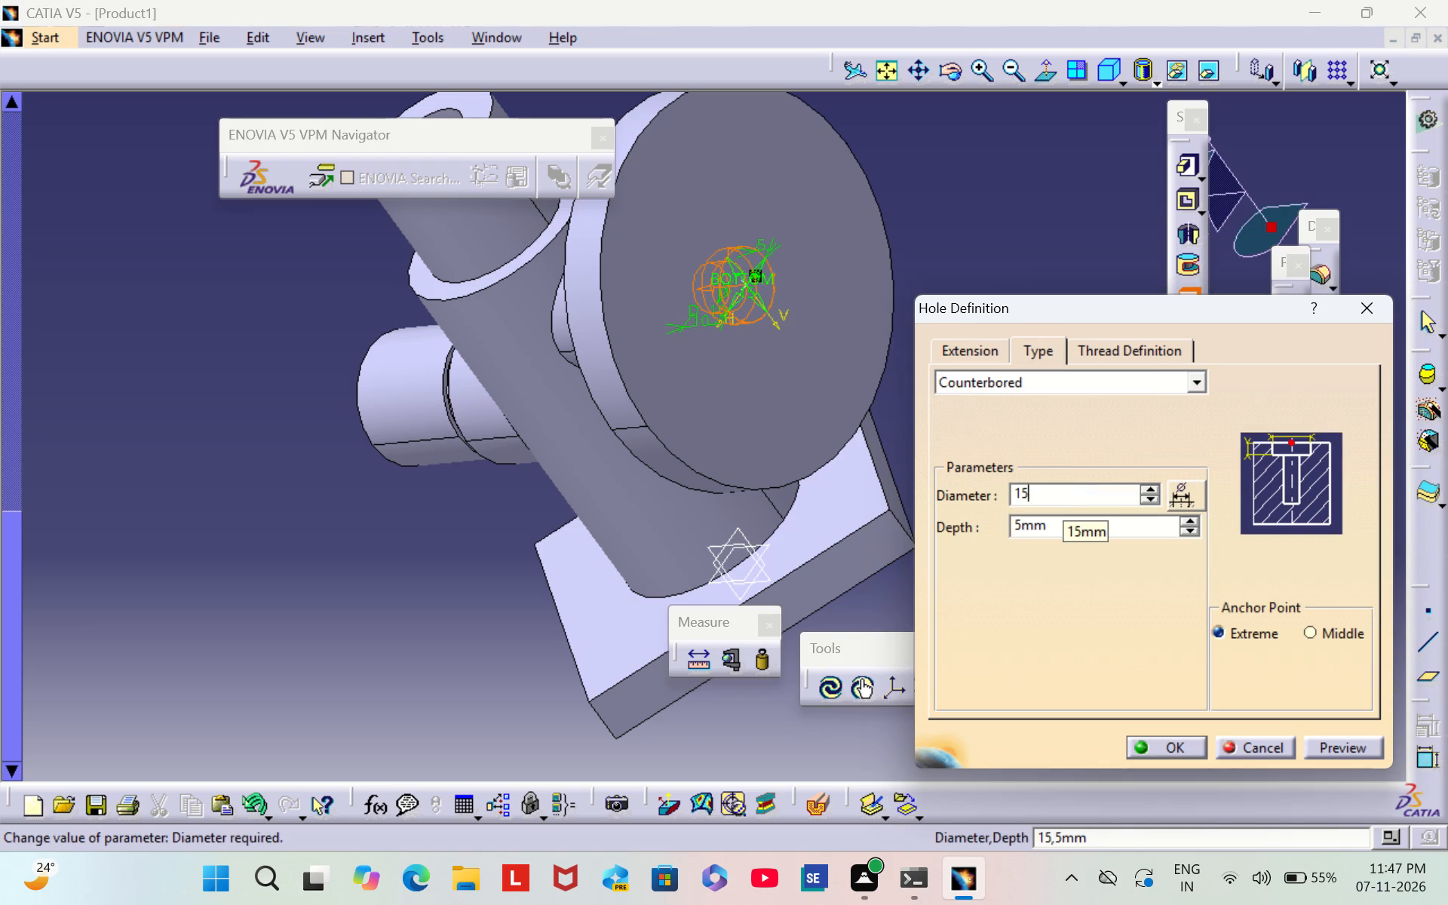
pyautogui.press('BackSpace')
pyautogui.press('BackSpace')
pyautogui.write('40')
pyautogui.click(1041, 528)
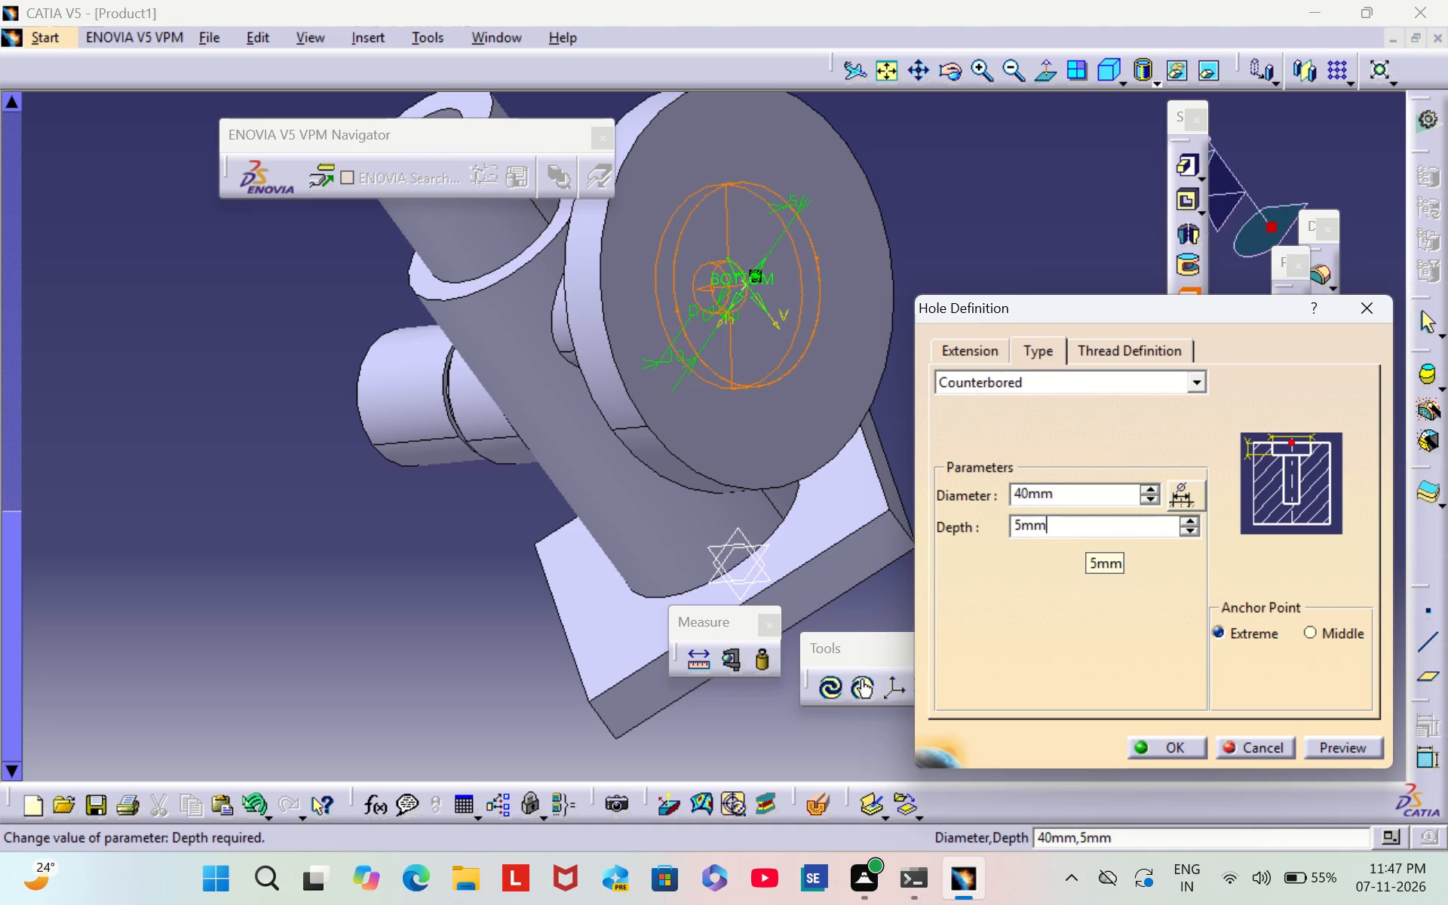
pyautogui.press('BackSpace')
pyautogui.press('BackSpace')
pyautogui.press('BackSpace')
pyautogui.press('BackSpace')
pyautogui.press('2')
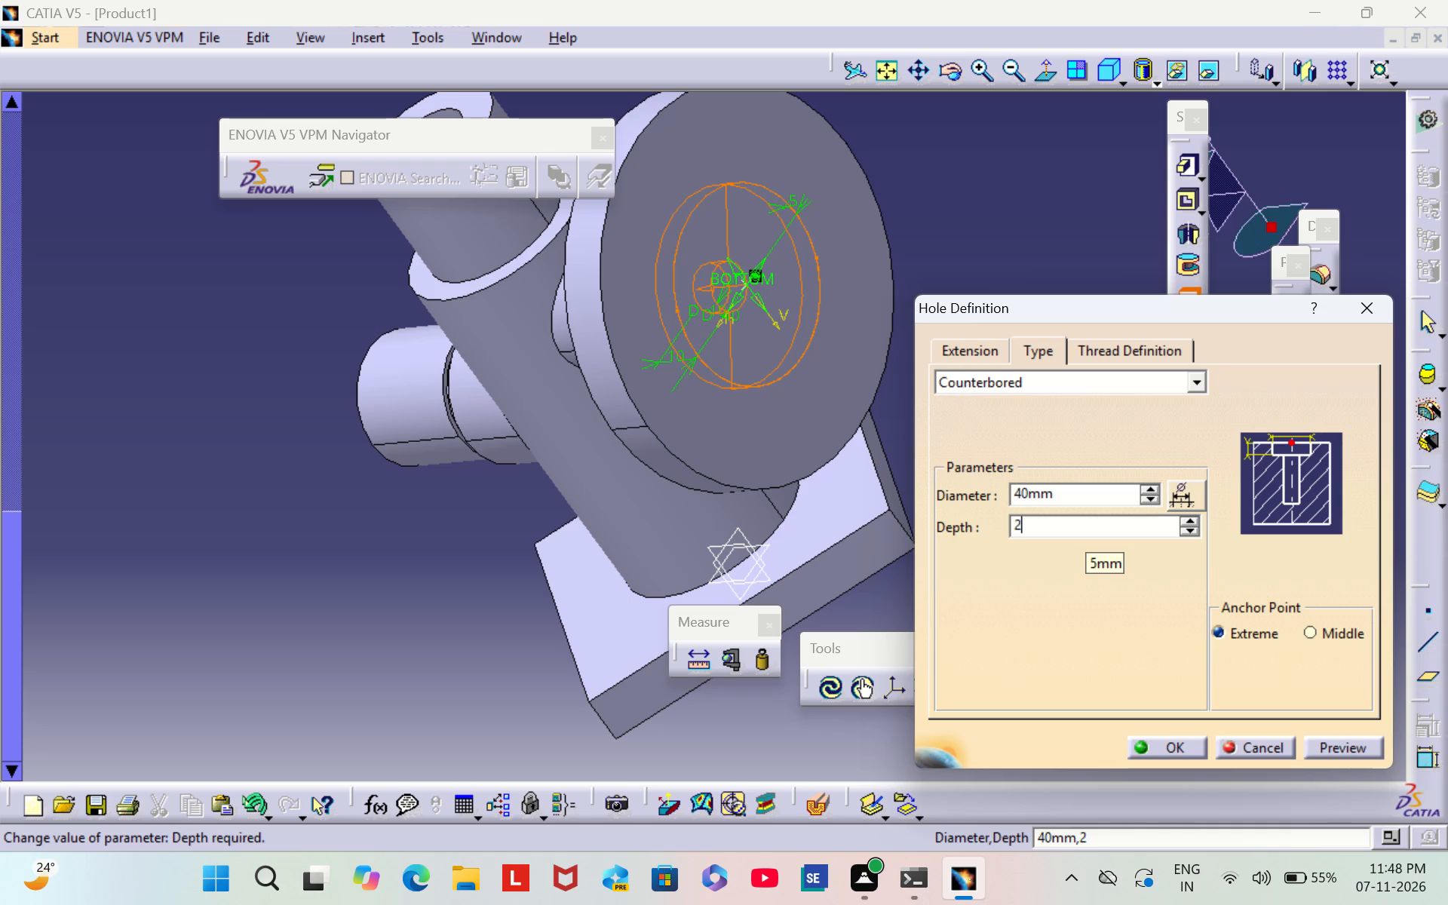
# Set the blind flange hole's diameter to 15 mm and depth to 55 mm, and create the hole.
pyautogui.click(939, 349)
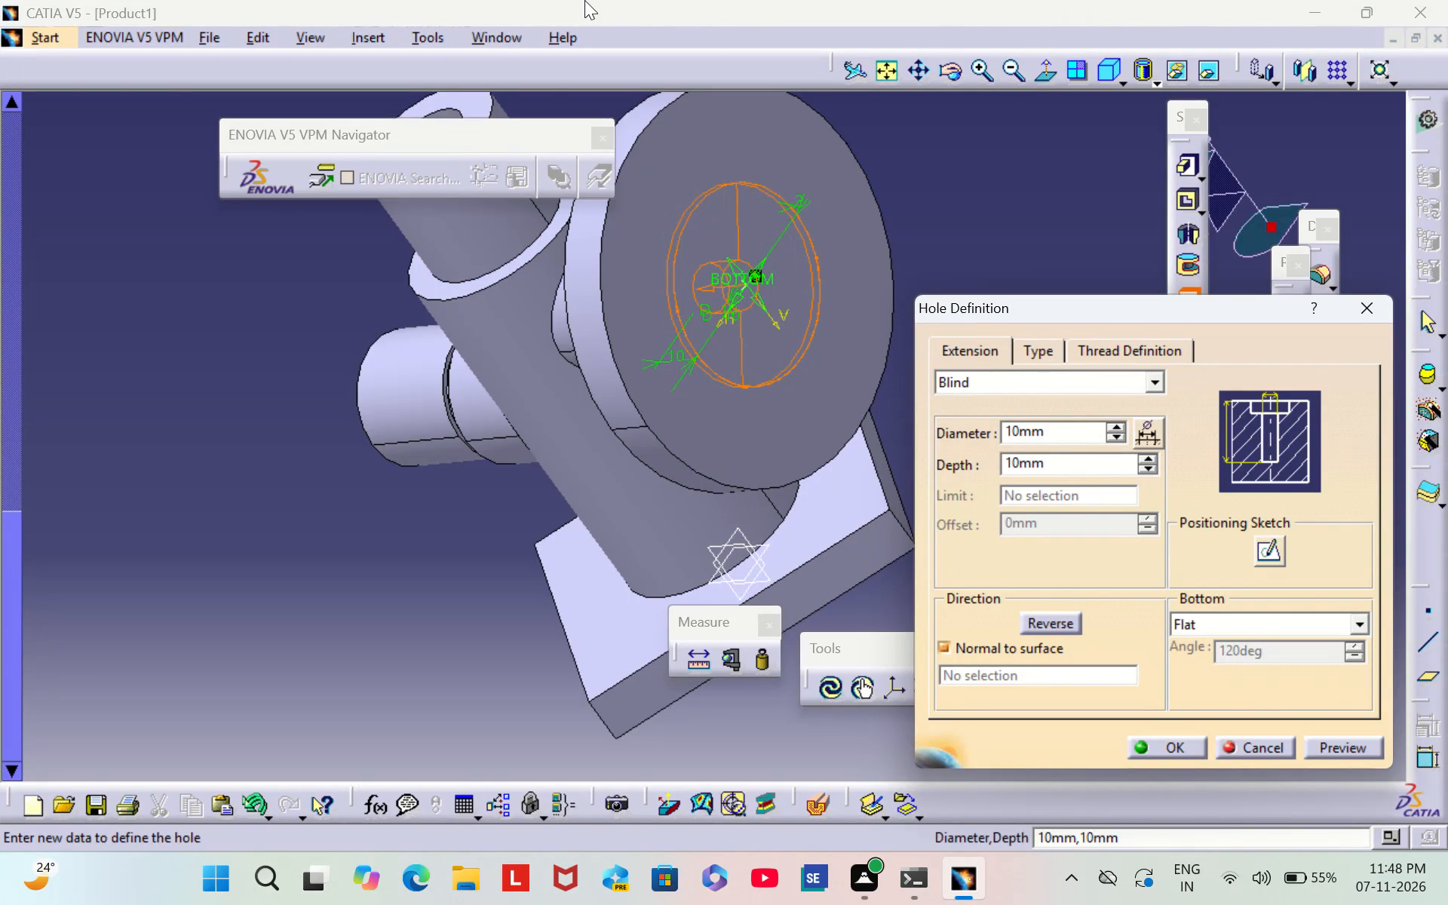
pyautogui.click(1063, 437)
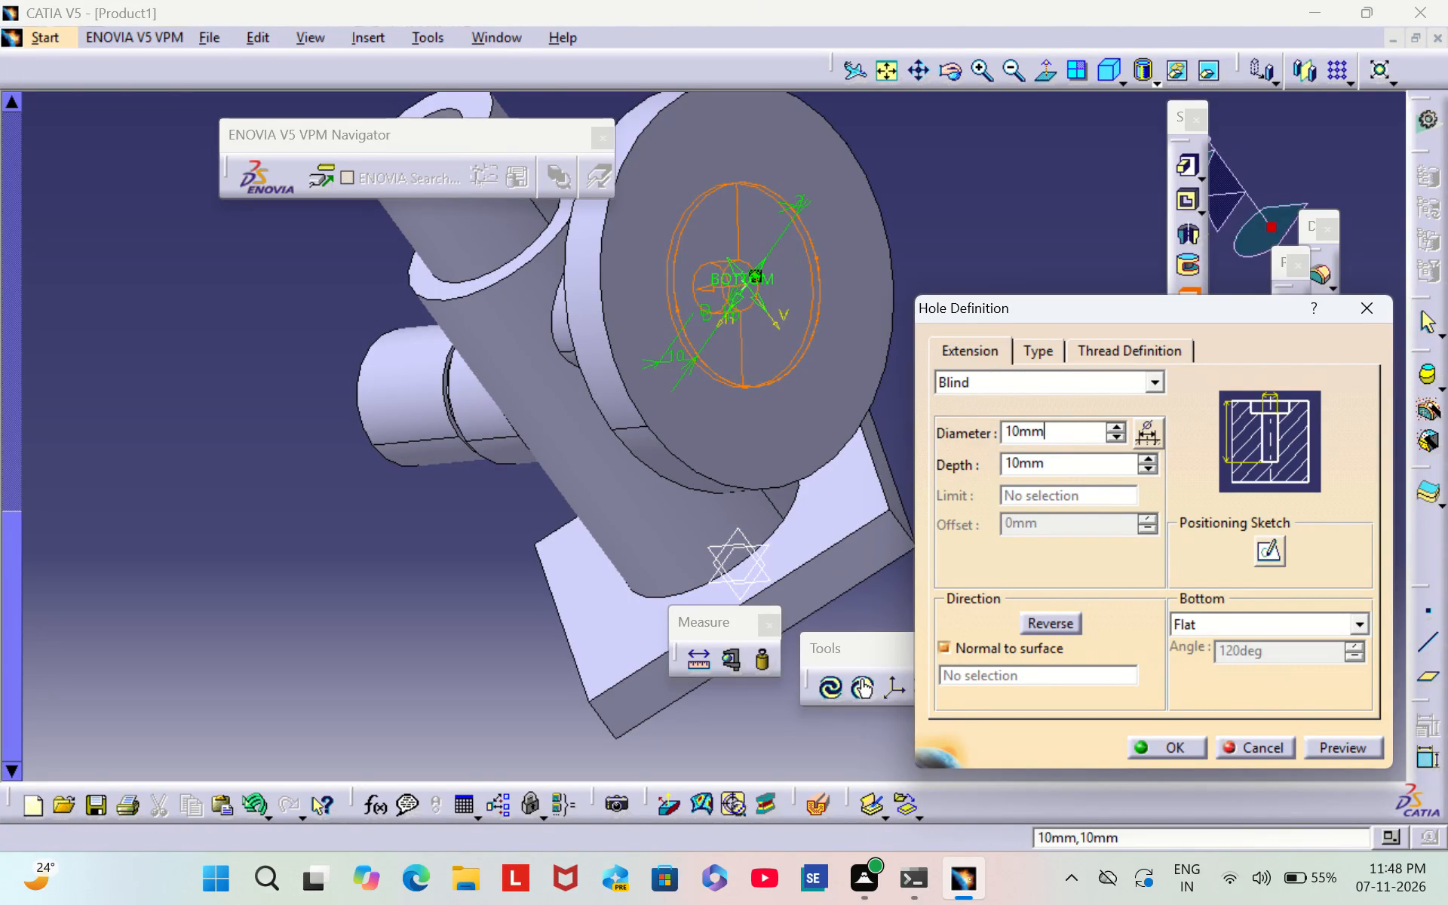
pyautogui.press('BackSpace')
pyautogui.press('BackSpace')
pyautogui.press('BackSpace')
pyautogui.press('5')
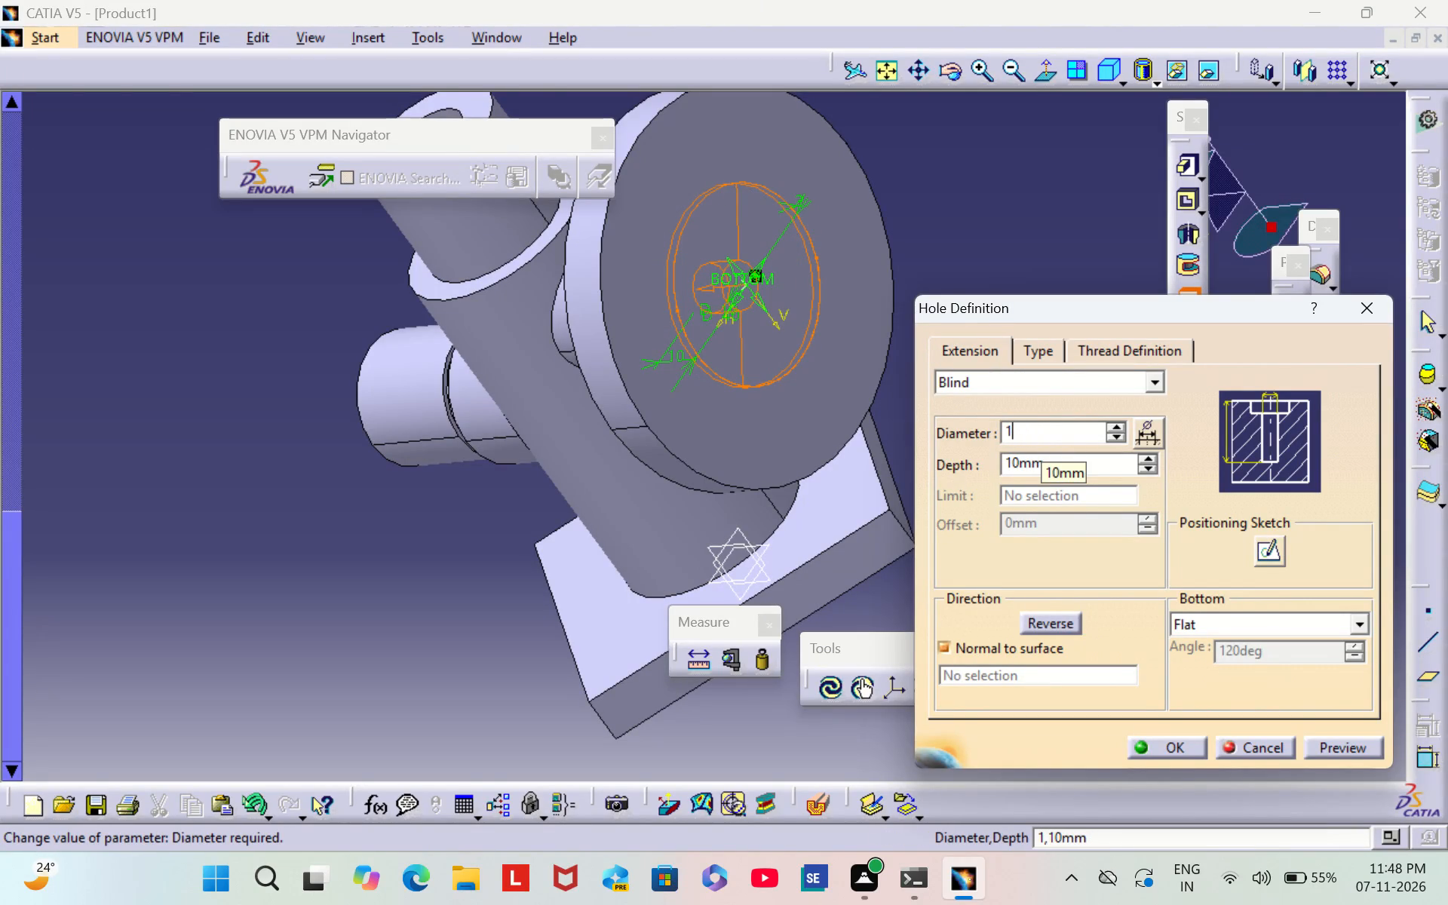
pyautogui.click(1063, 456)
pyautogui.press('BackSpace')
pyautogui.press('BackSpace')
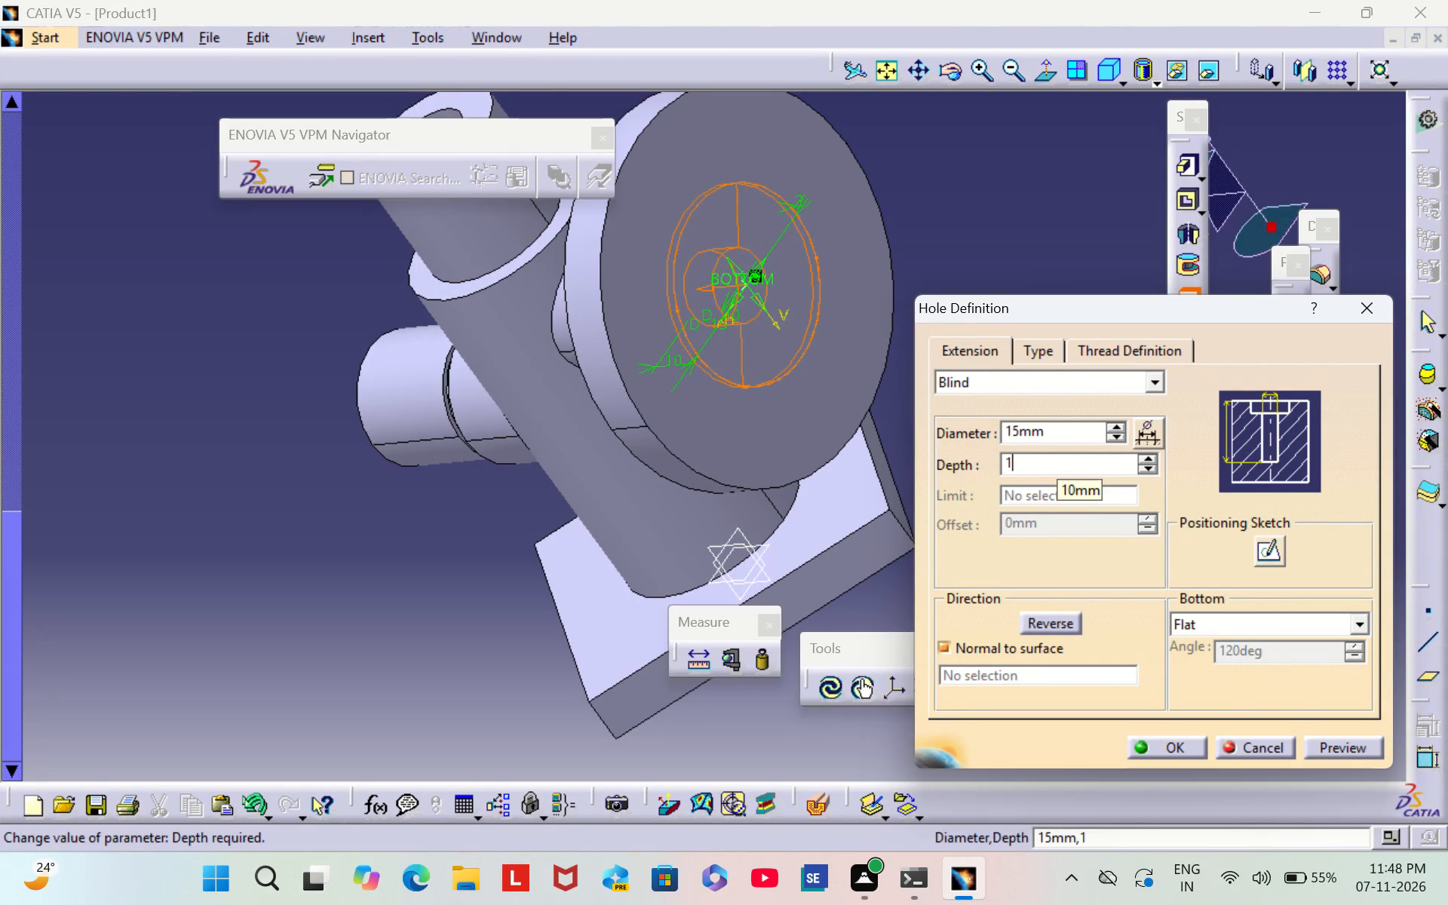
pyautogui.press('BackSpace')
pyautogui.press('BackSpace')
pyautogui.write('55')
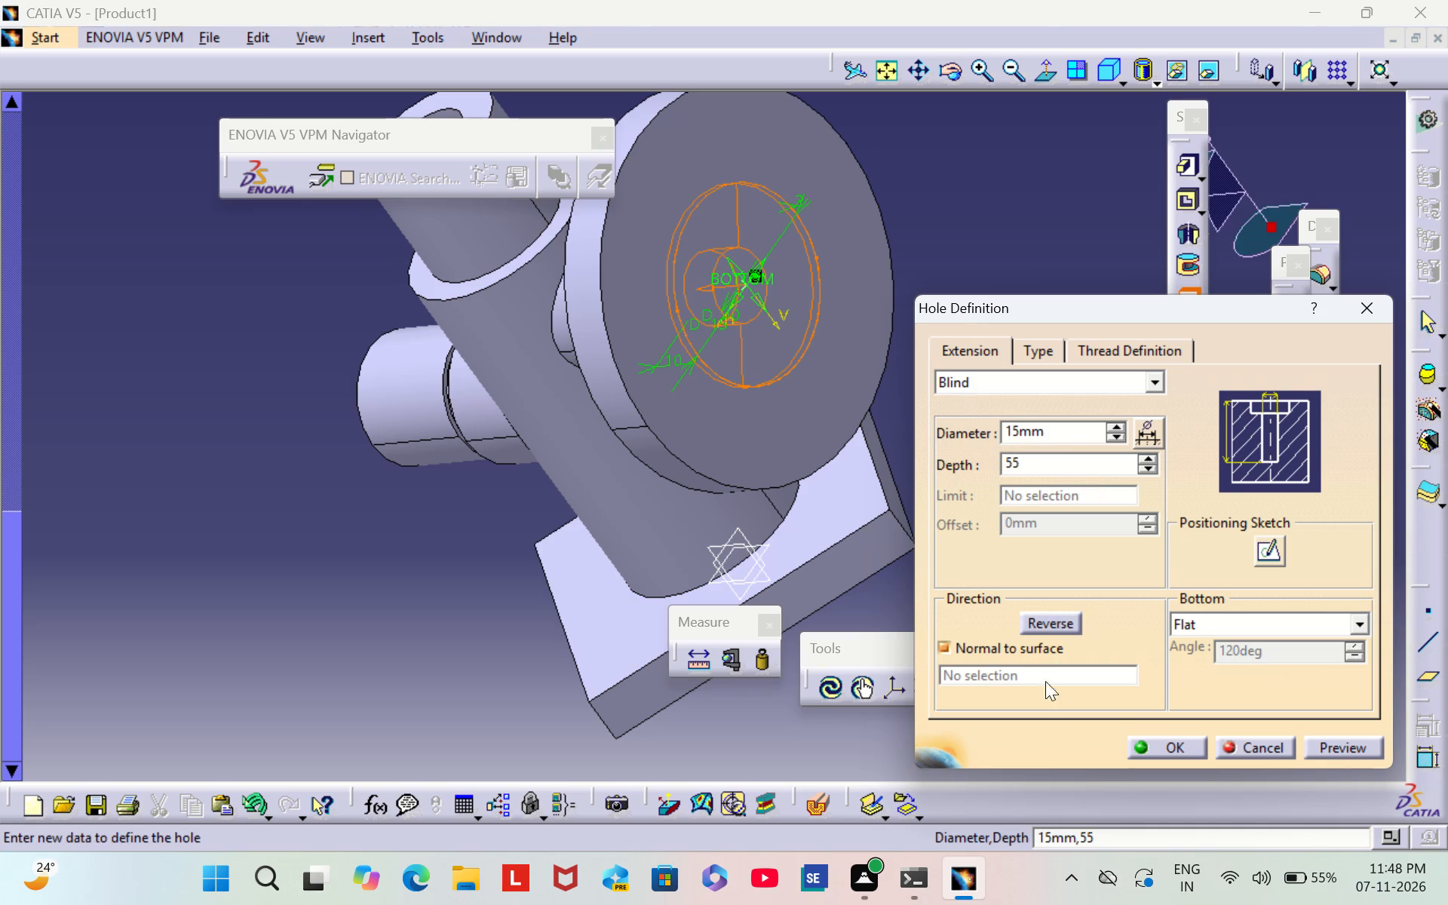
pyautogui.click(1175, 750)
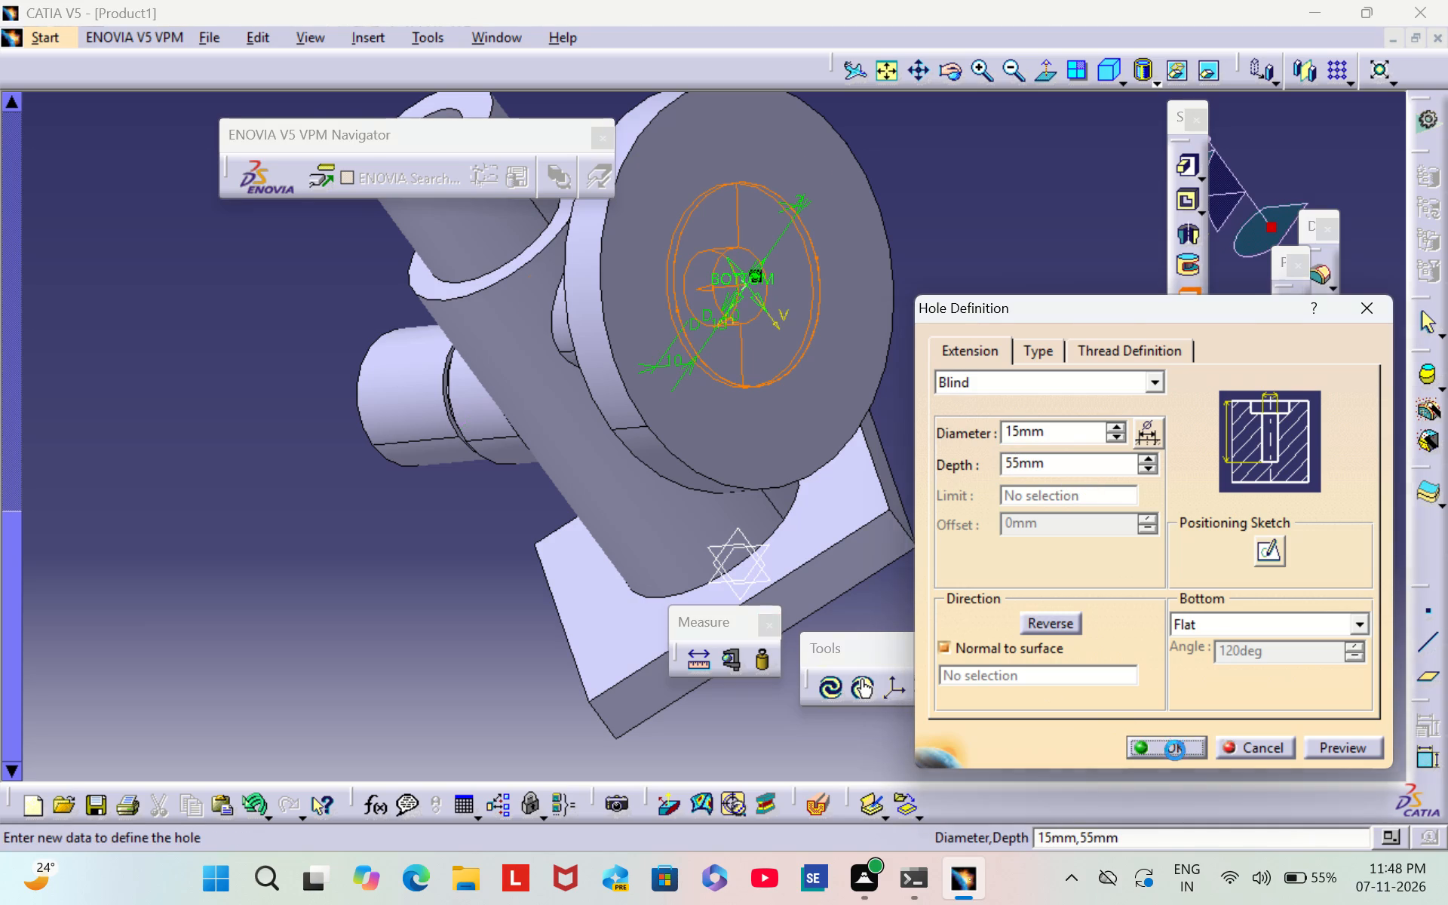
pyautogui.click(1192, 747)
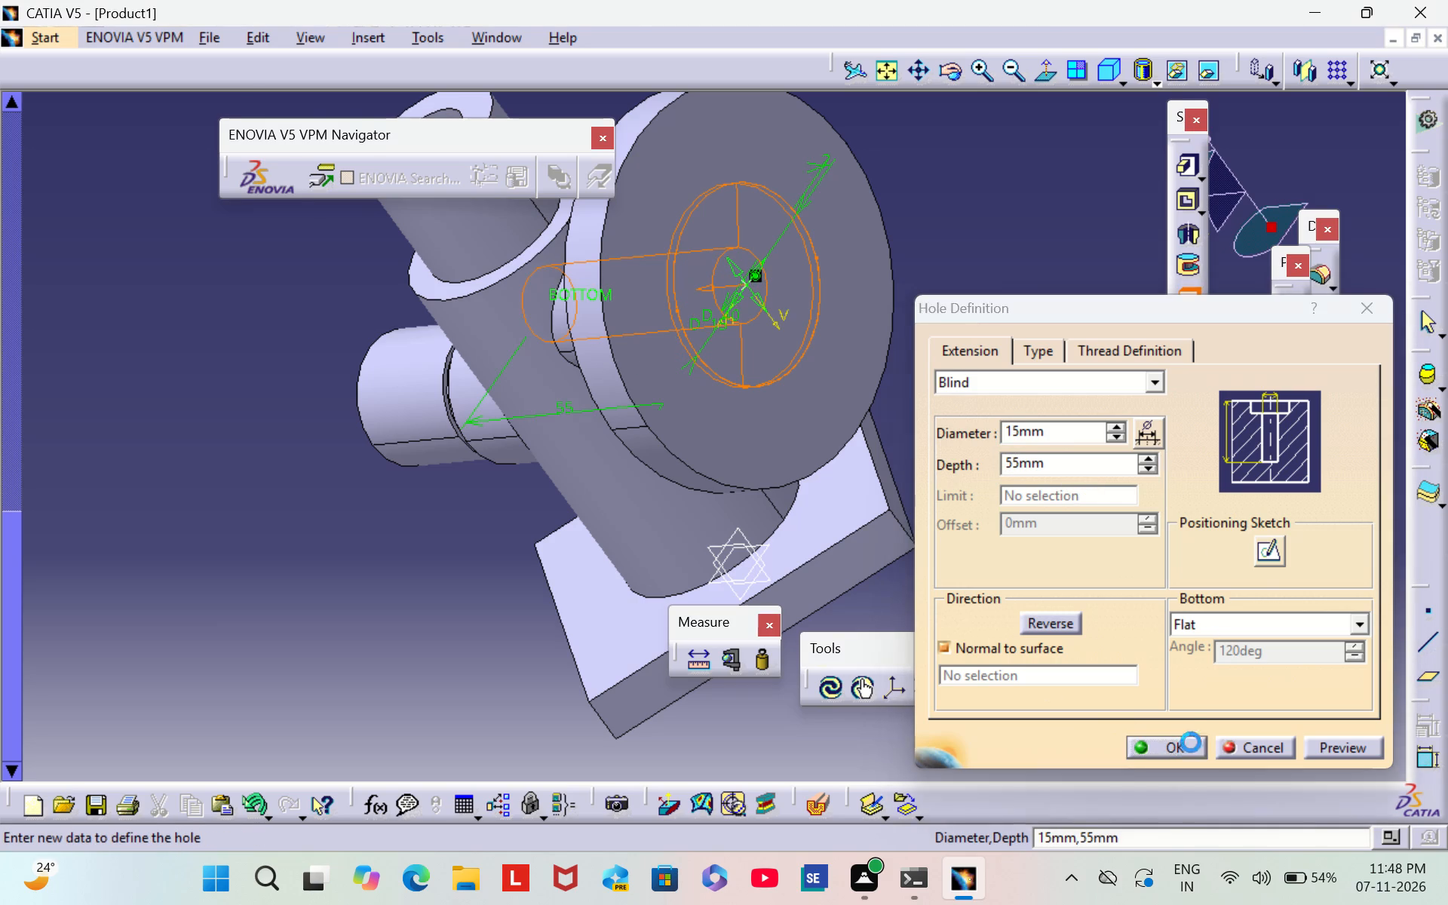
pyautogui.click(1068, 409)
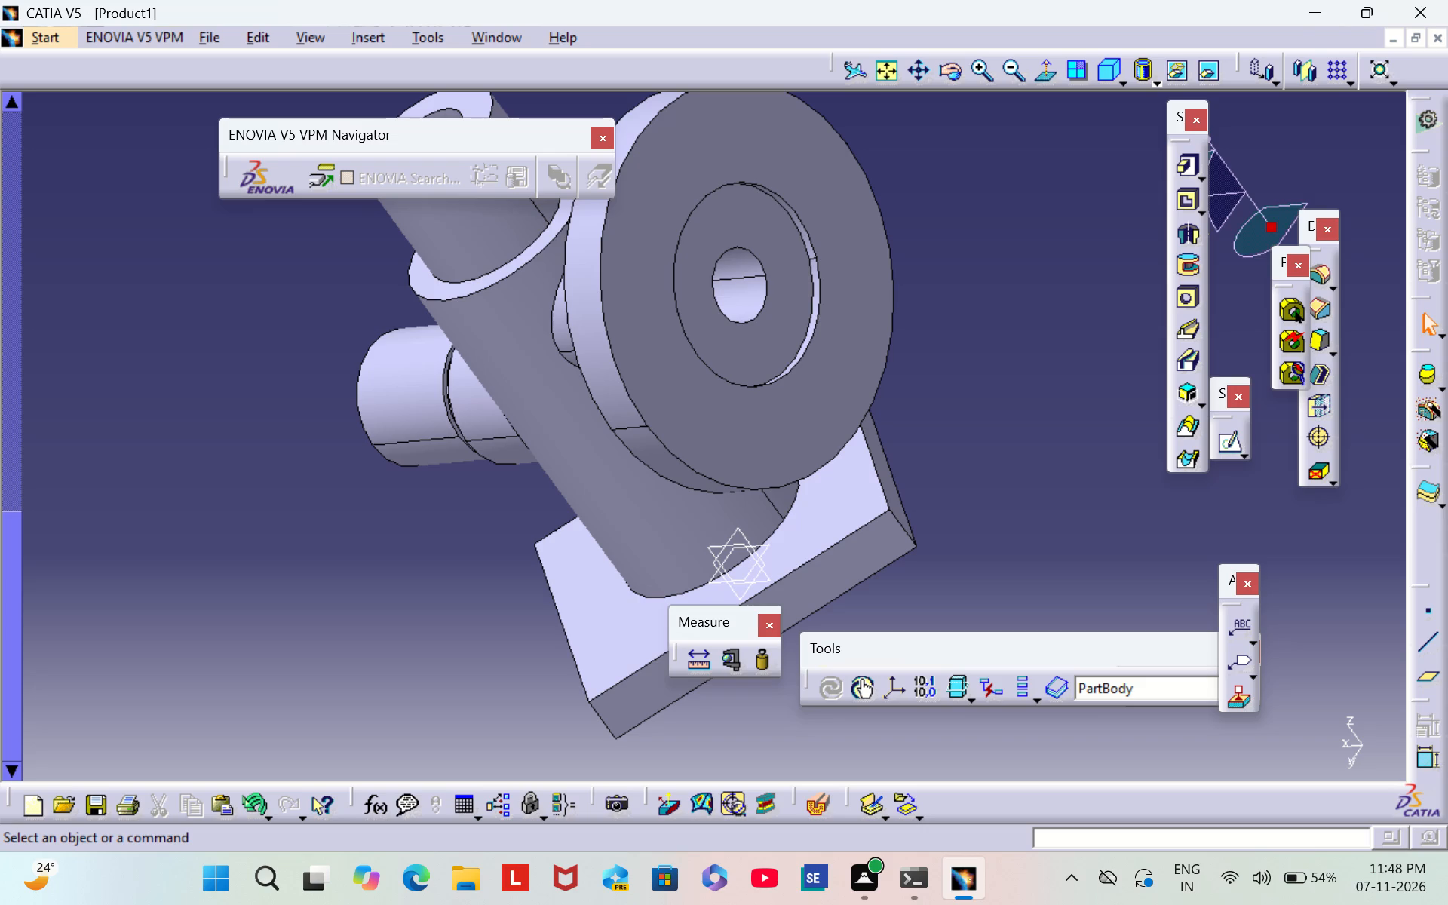
# Create a simple blind hole, 15 mm in diameter and 55 mm deep, on the side boss's circular end face.
pyautogui.moveTo(194, 675); pyautogui.dragTo(195, 672, button='middle')
pyautogui.moveTo(195, 673); pyautogui.dragTo(195, 672, button='right')
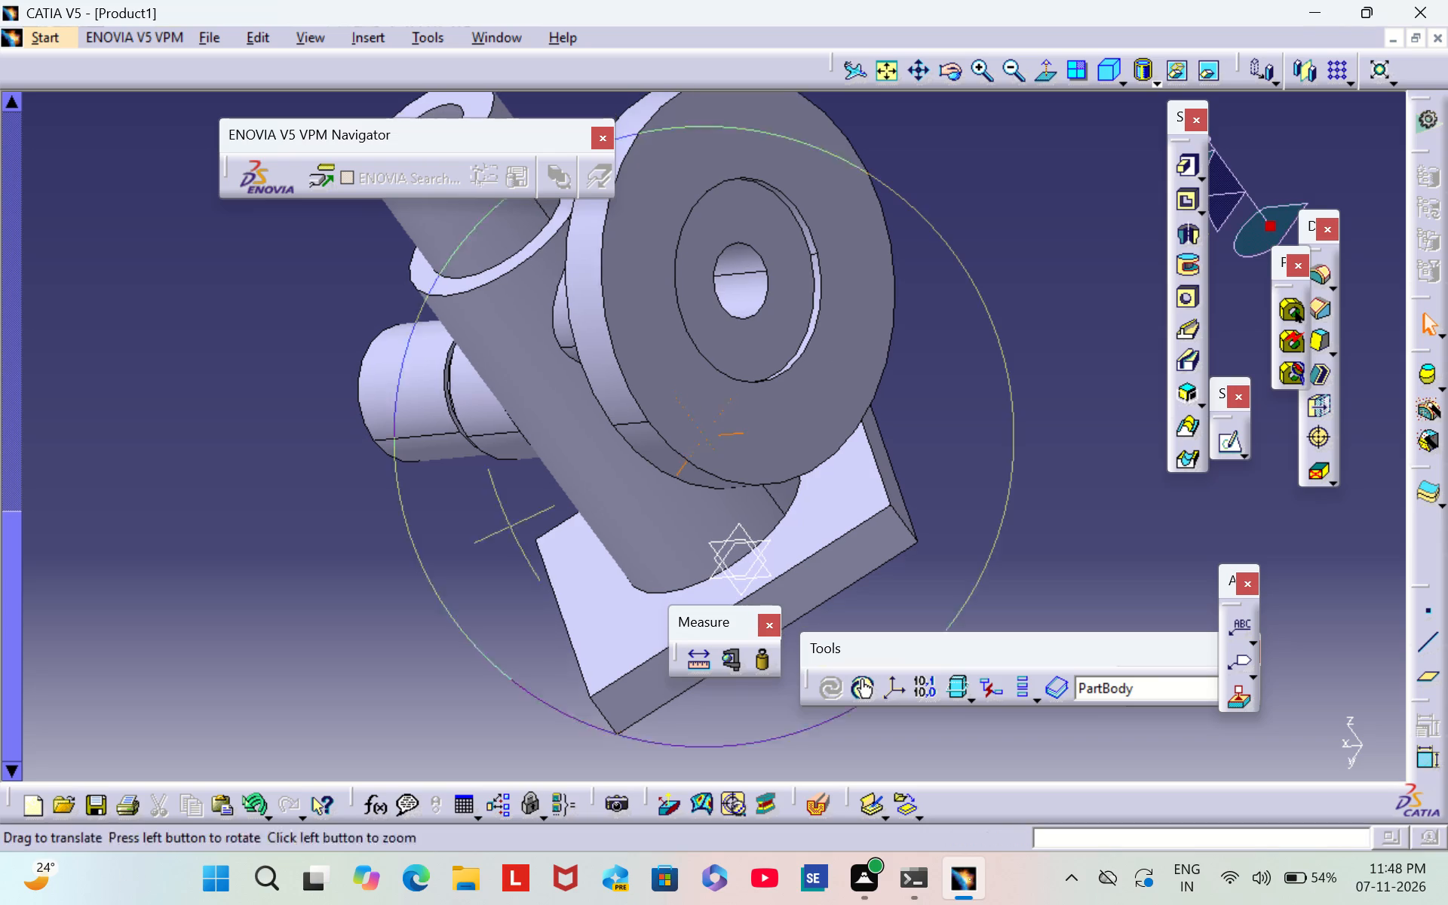
pyautogui.moveTo(195, 672); pyautogui.dragTo(747, 503, button='middle')
pyautogui.moveTo(195, 672); pyautogui.dragTo(747, 503, button='right')
pyautogui.moveTo(809, 581); pyautogui.dragTo(975, 312, button='middle')
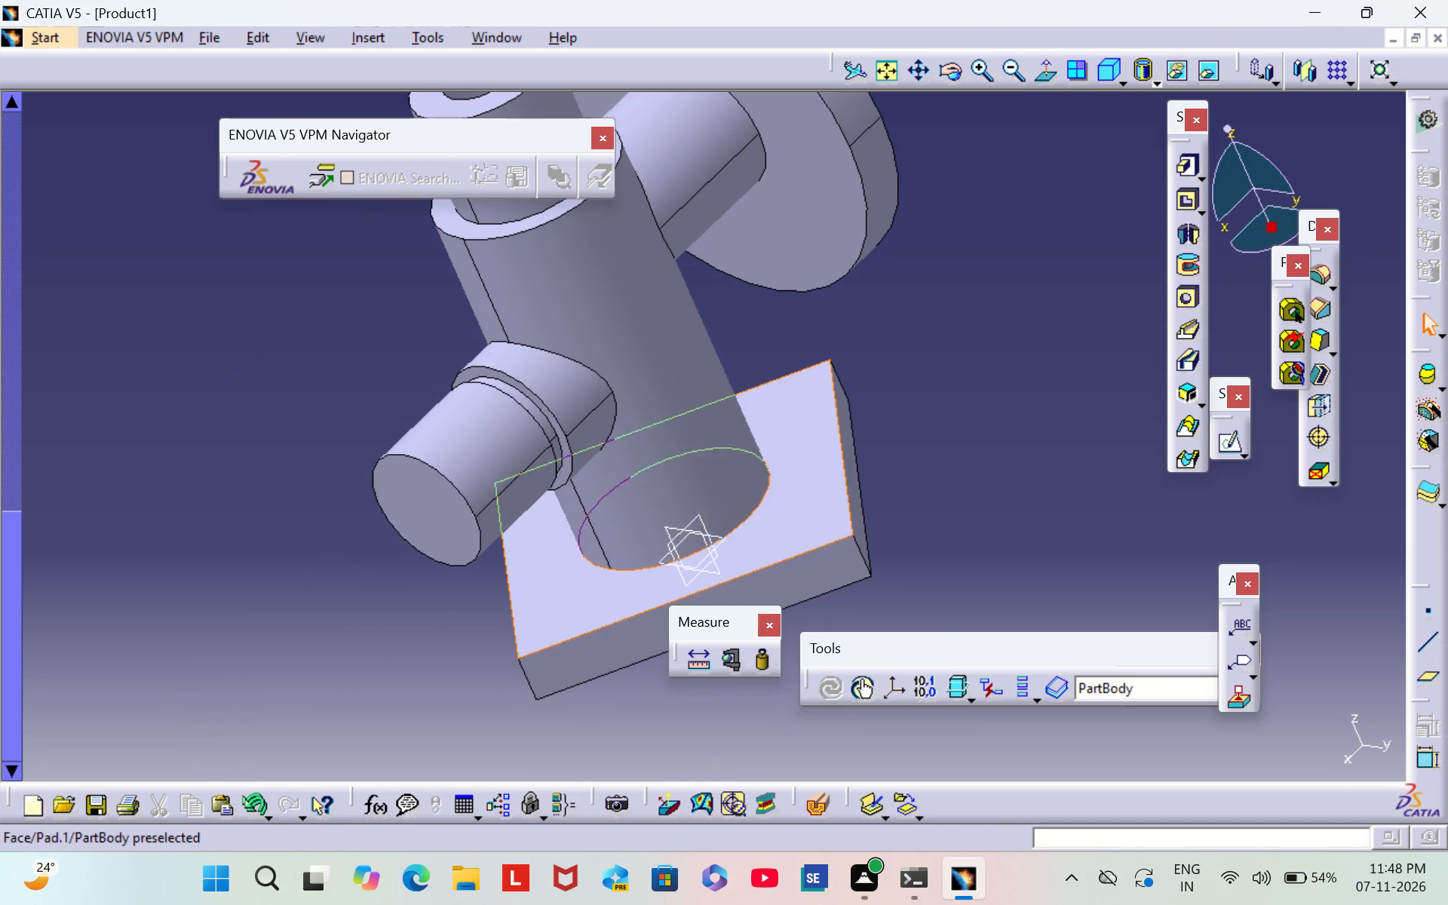
pyautogui.click(1189, 303)
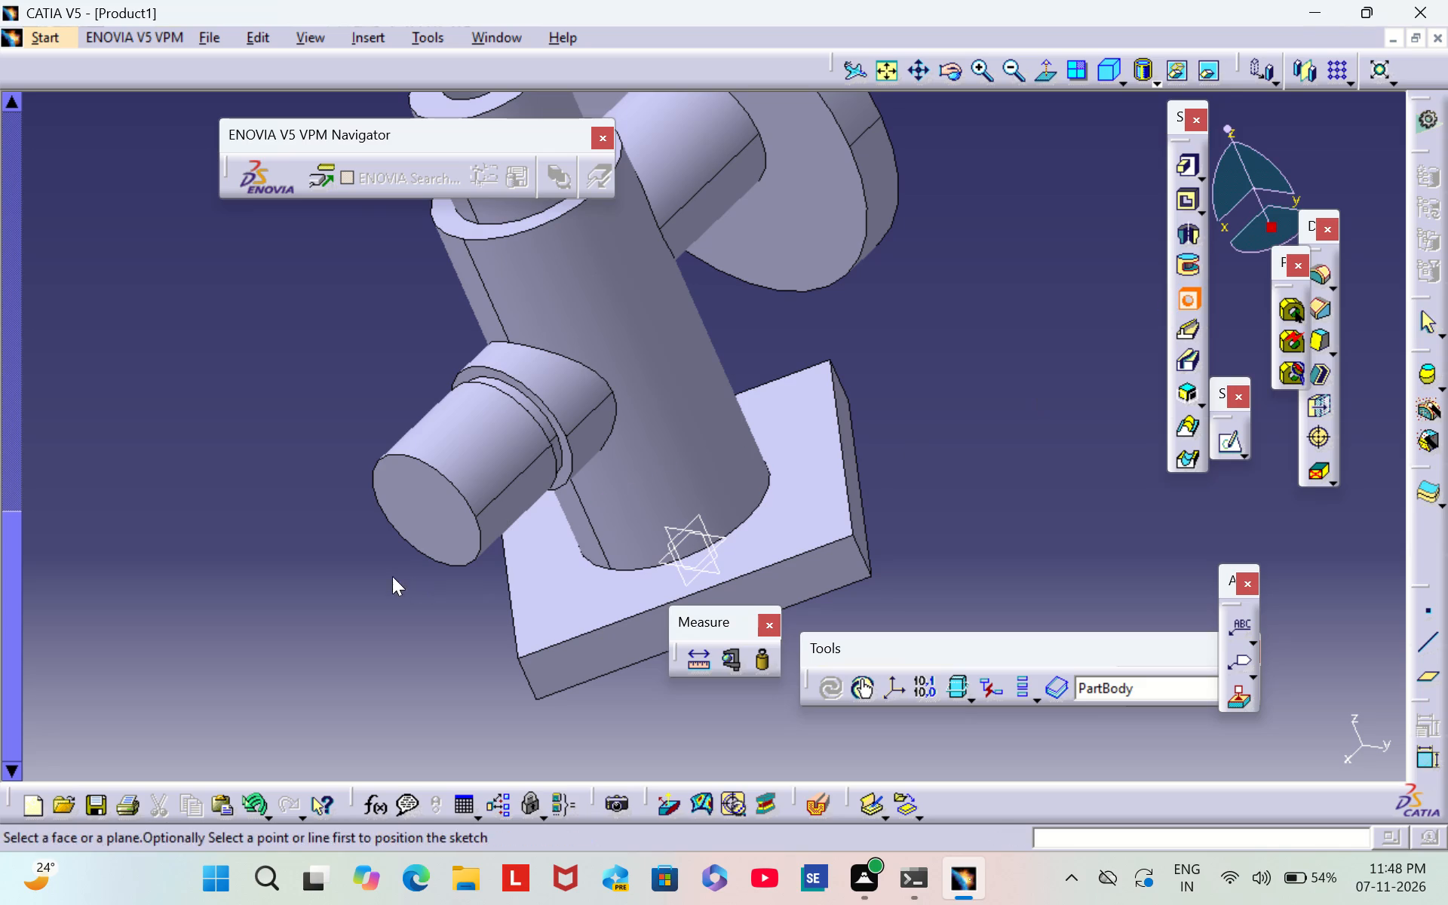
pyautogui.click(422, 514)
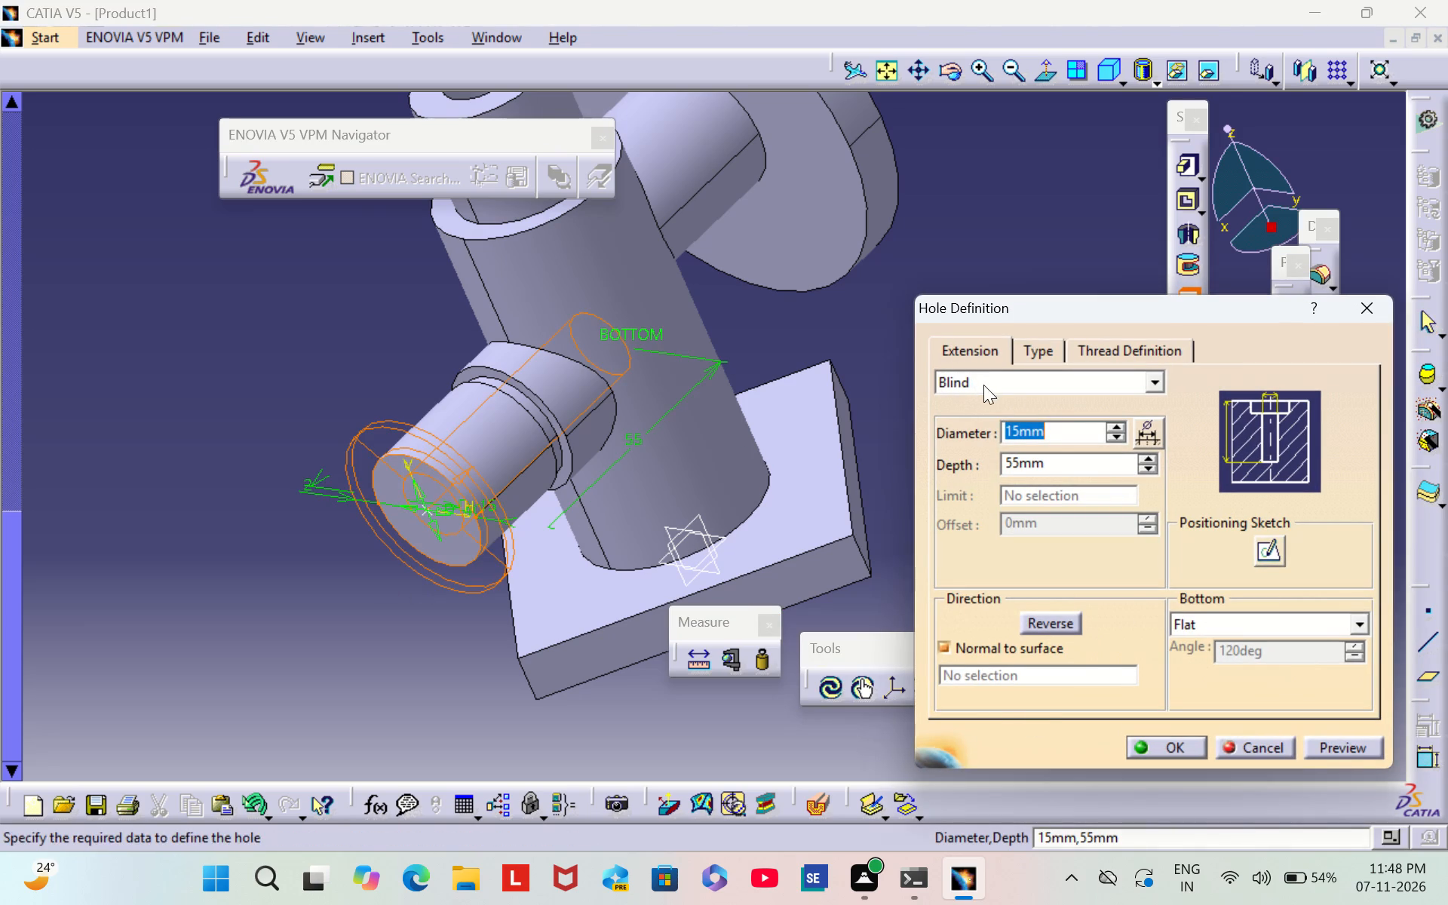
pyautogui.click(1039, 351)
pyautogui.click(1025, 377)
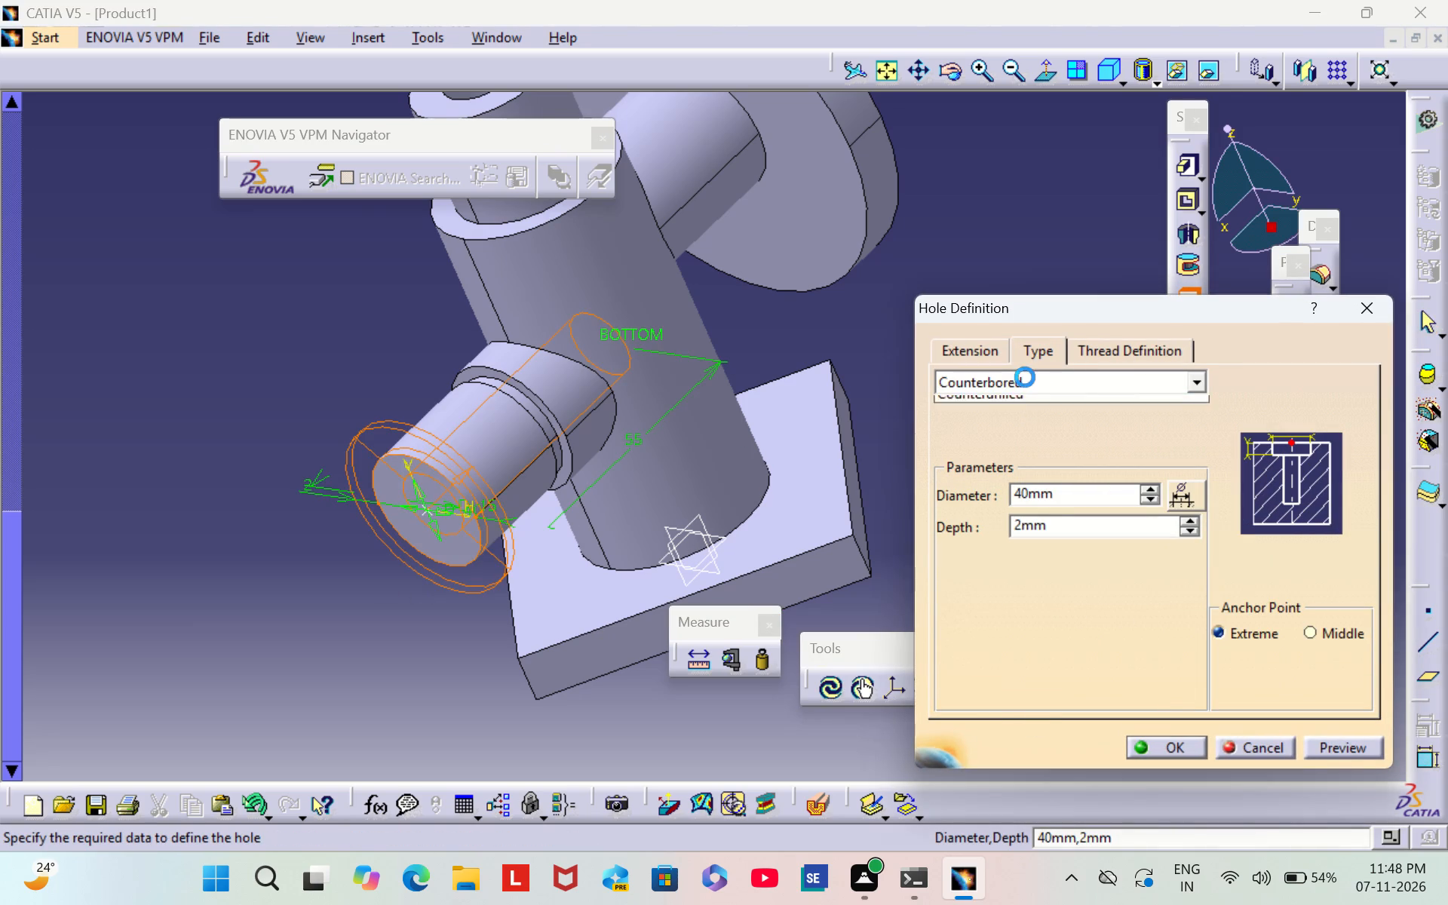
pyautogui.click(1022, 399)
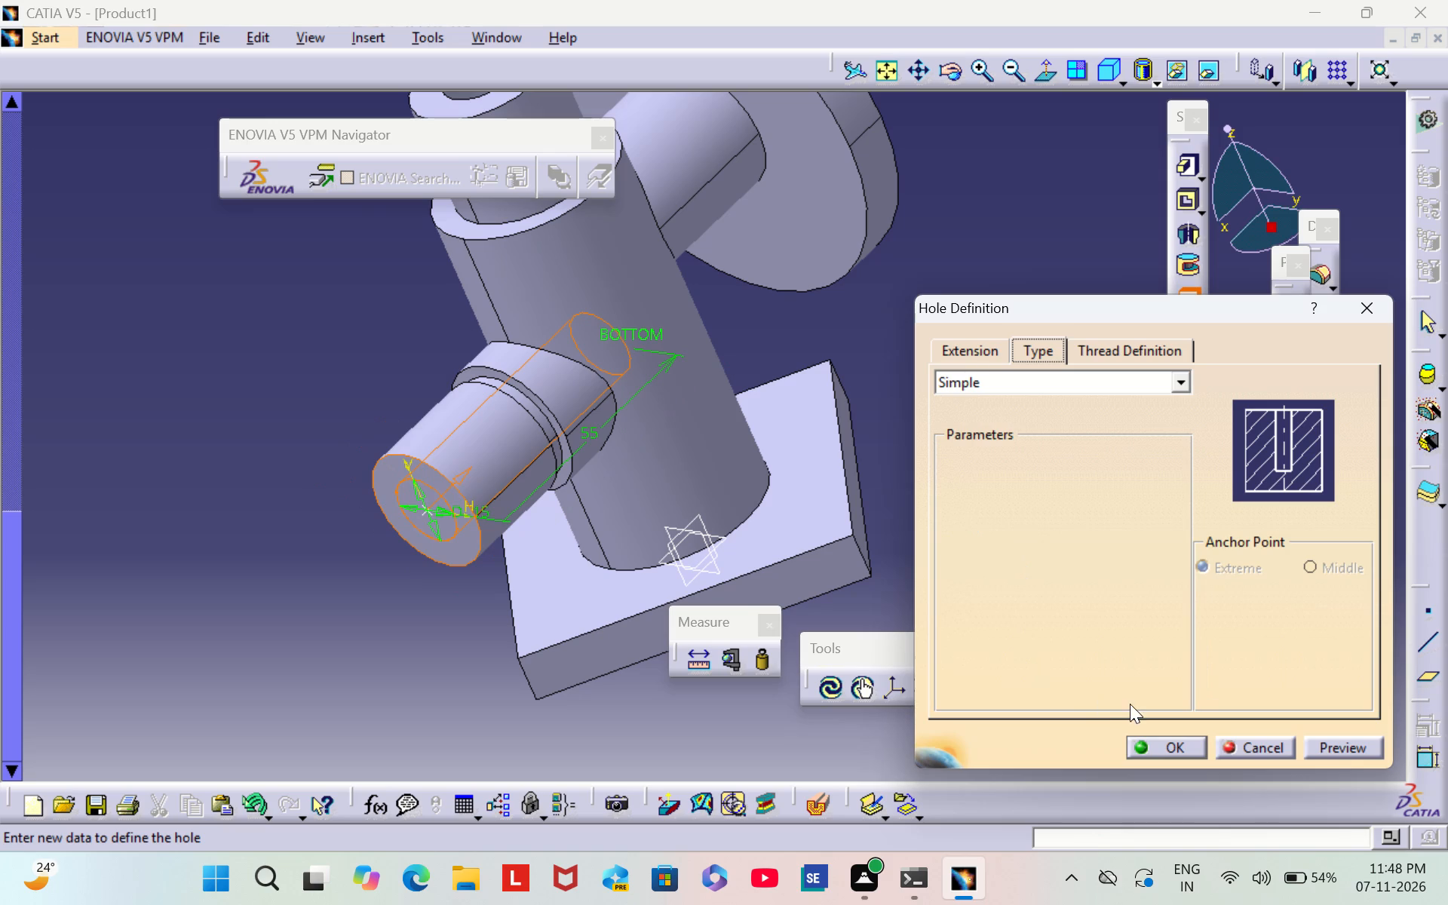
pyautogui.click(969, 360)
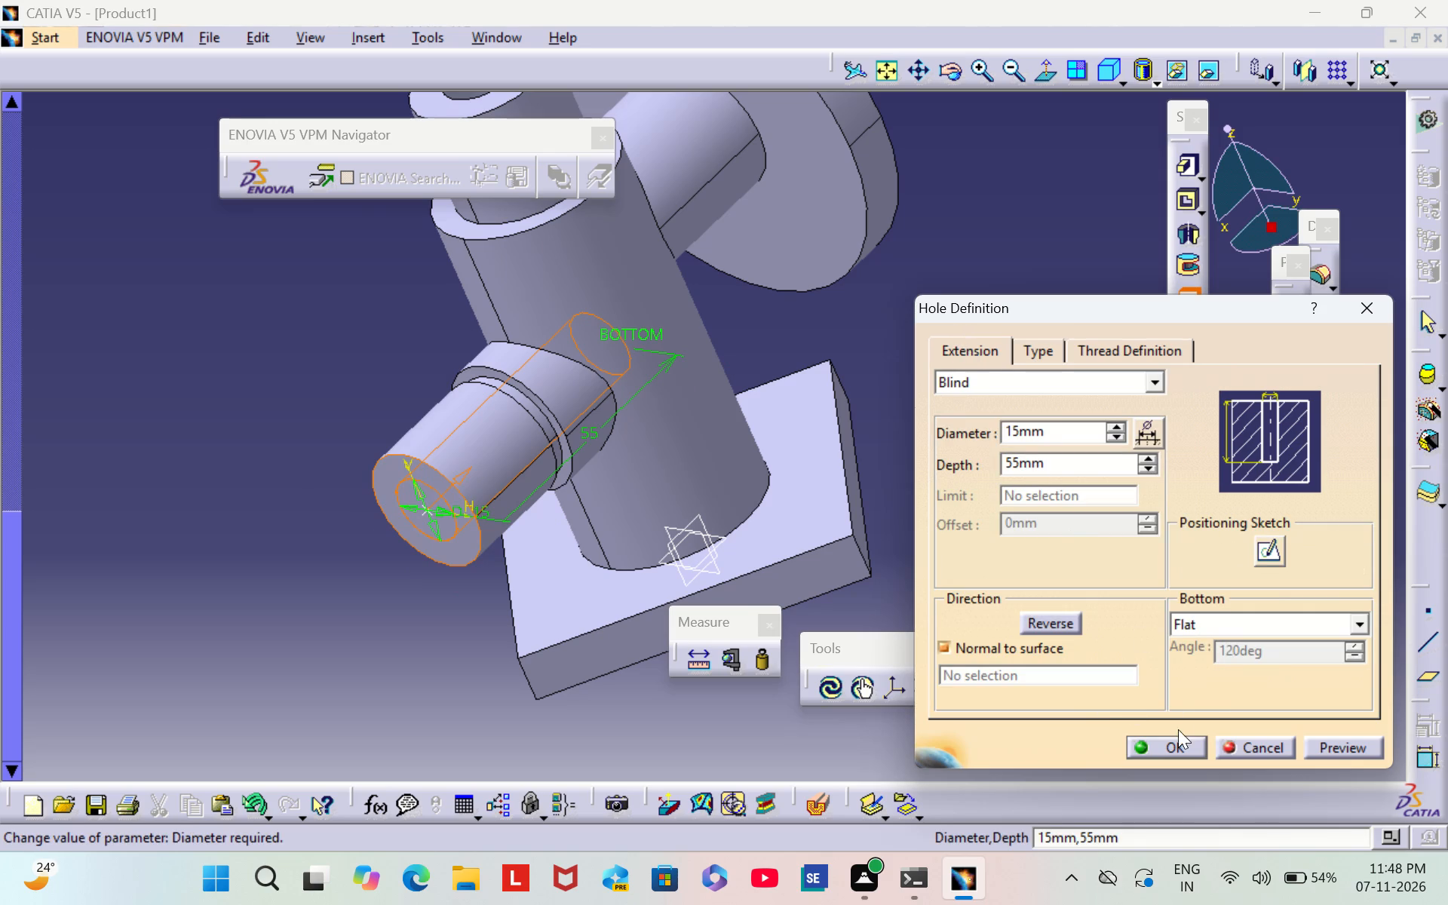
pyautogui.click(1168, 742)
pyautogui.click(1032, 478)
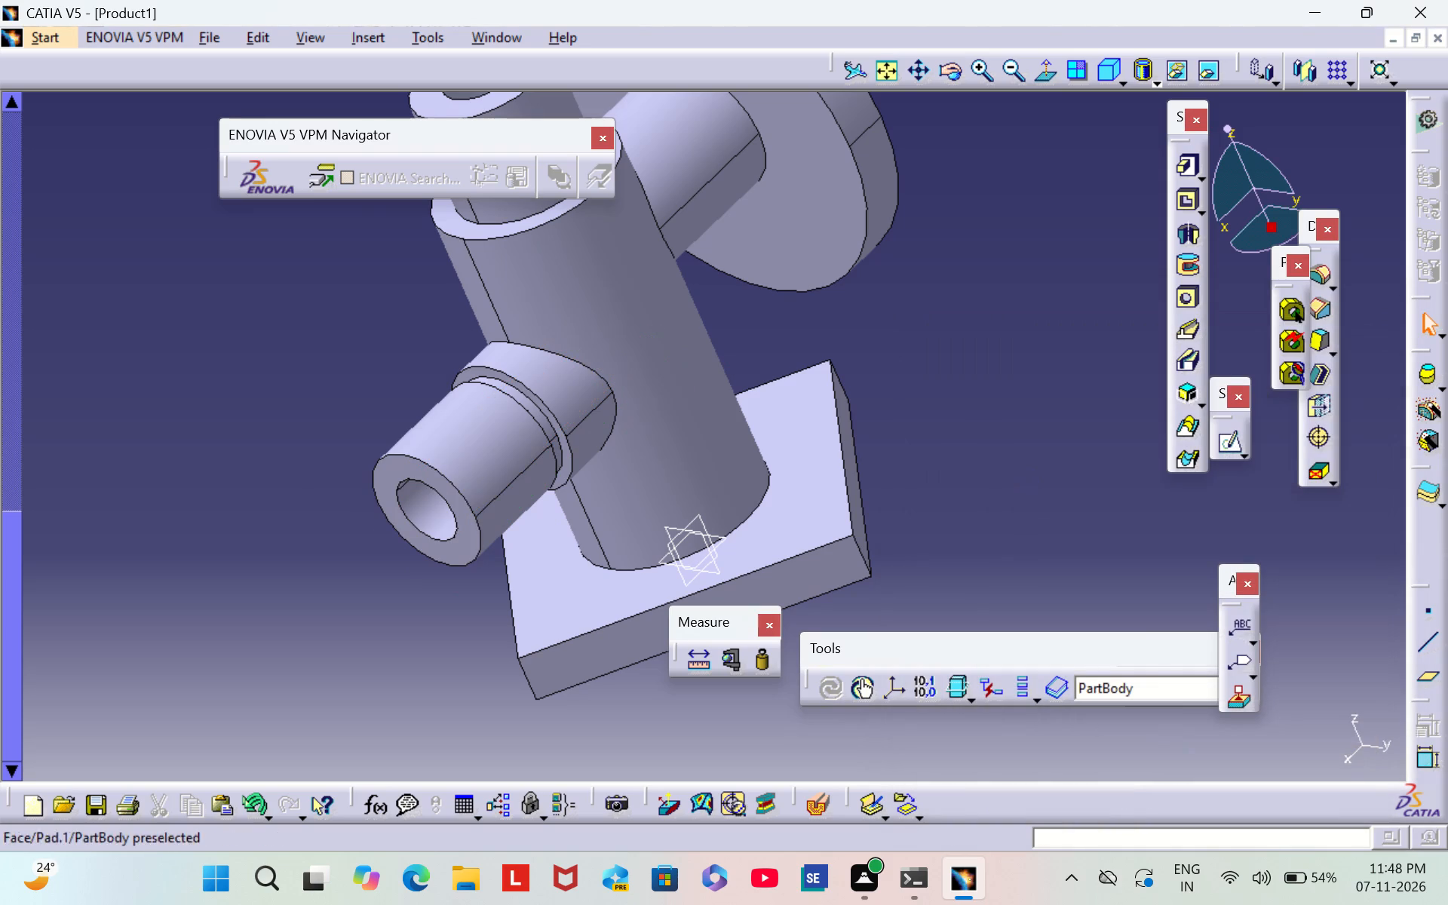
# Start a hole on the side cylinder's flange face and, in its positioning sketch, move the centre point away from the flange centre.
pyautogui.middleClick(903, 422)
pyautogui.moveTo(903, 422); pyautogui.dragTo(596, 694, button='right')
pyautogui.moveTo(903, 422); pyautogui.dragTo(596, 694, button='middle')
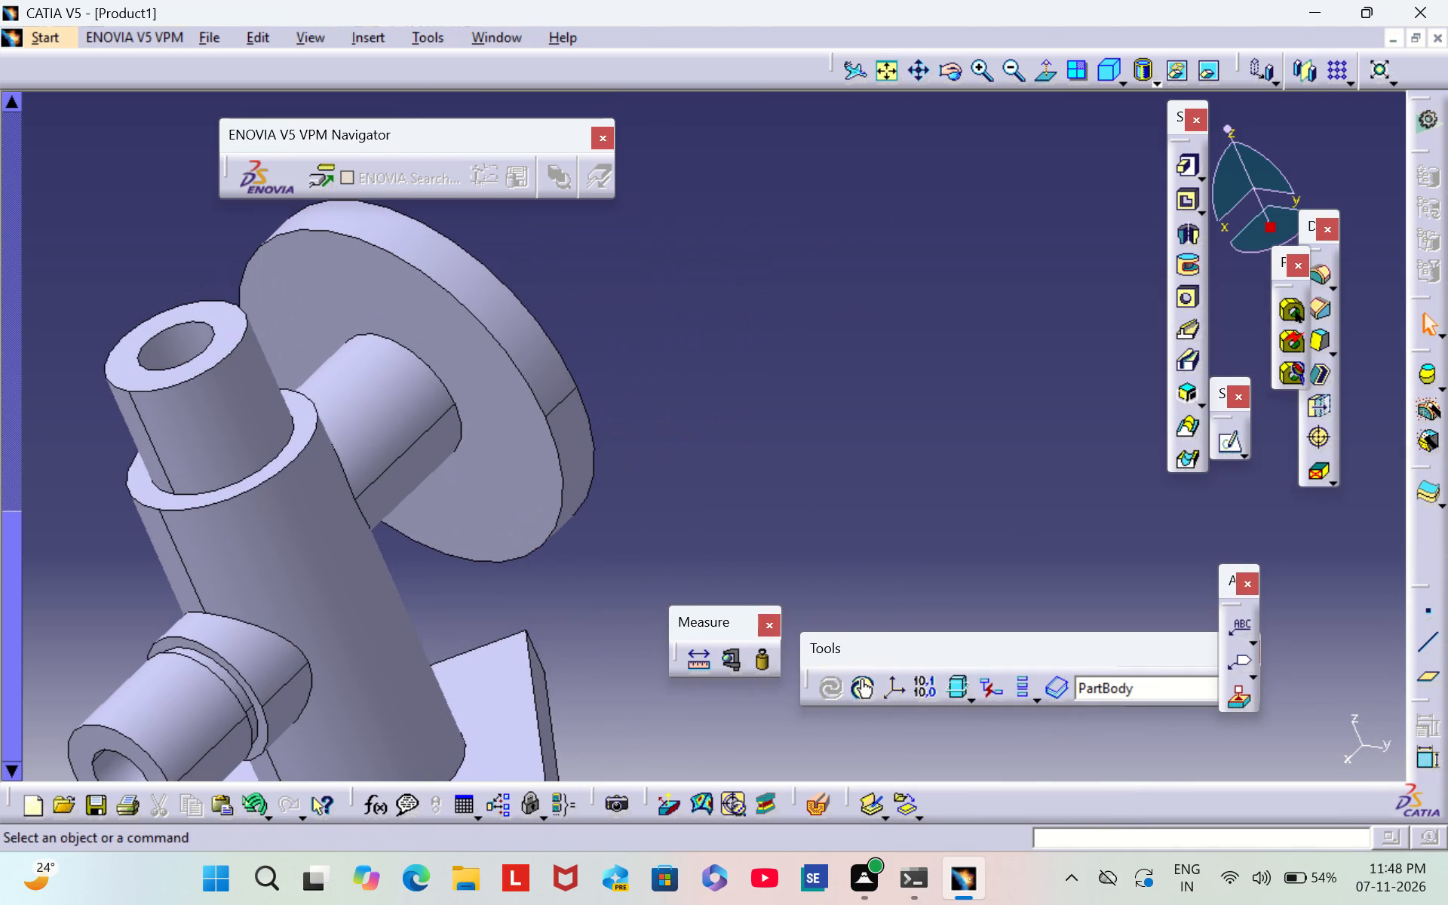
pyautogui.moveTo(709, 379); pyautogui.dragTo(964, 362, button='middle')
pyautogui.scroll(-1, 709, 379)
pyautogui.moveTo(974, 365); pyautogui.dragTo(749, 580, button='middle')
pyautogui.scroll(-1, 974, 365)
pyautogui.moveTo(985, 368); pyautogui.dragTo(749, 580, button='right')
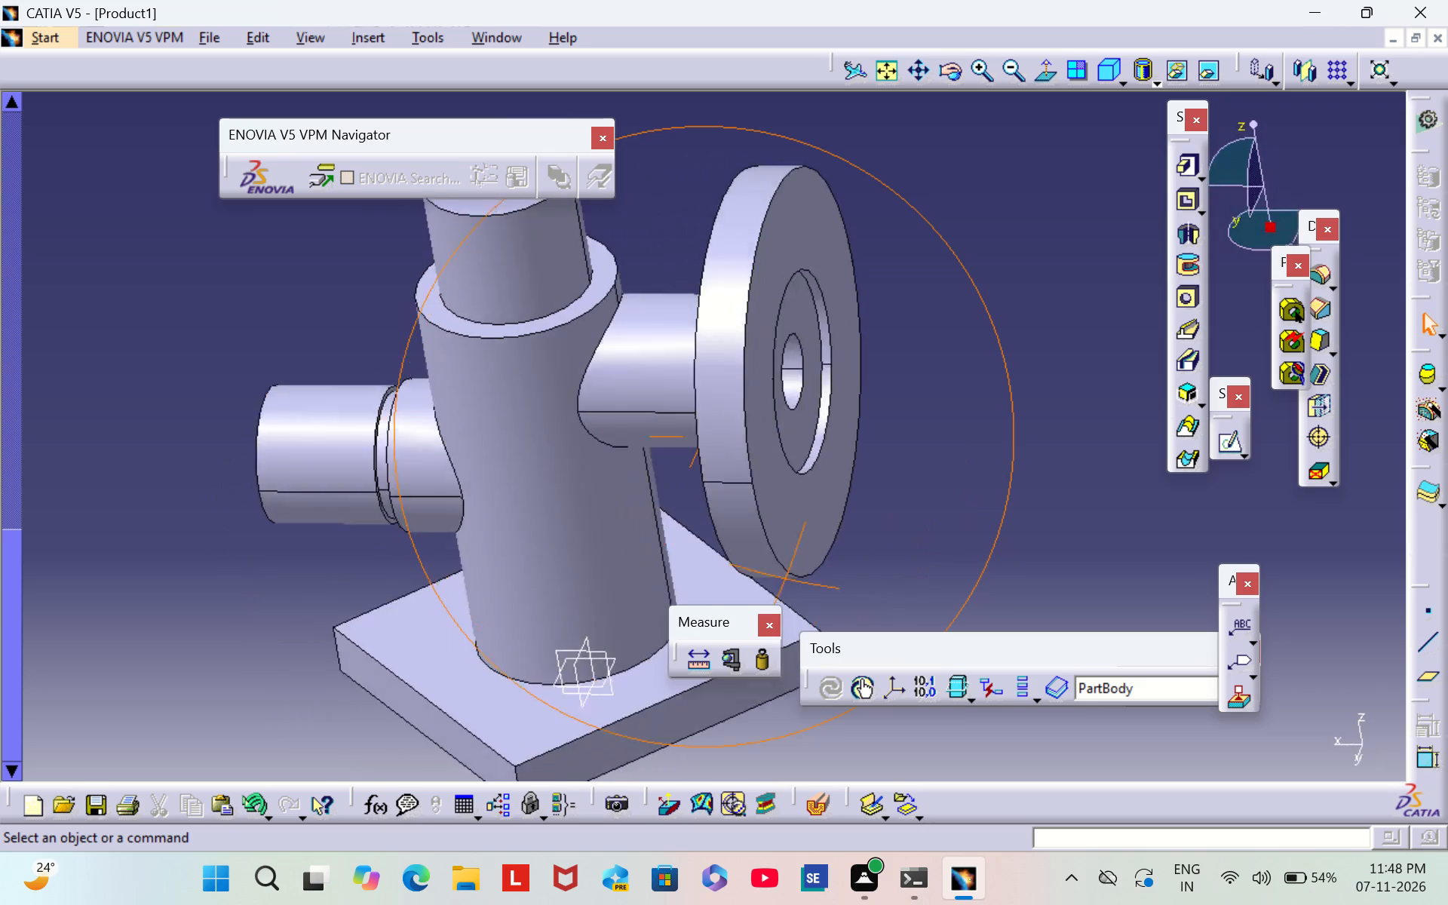
pyautogui.moveTo(749, 580); pyautogui.dragTo(603, 515, button='right')
pyautogui.moveTo(749, 580); pyautogui.dragTo(603, 515, button='middle')
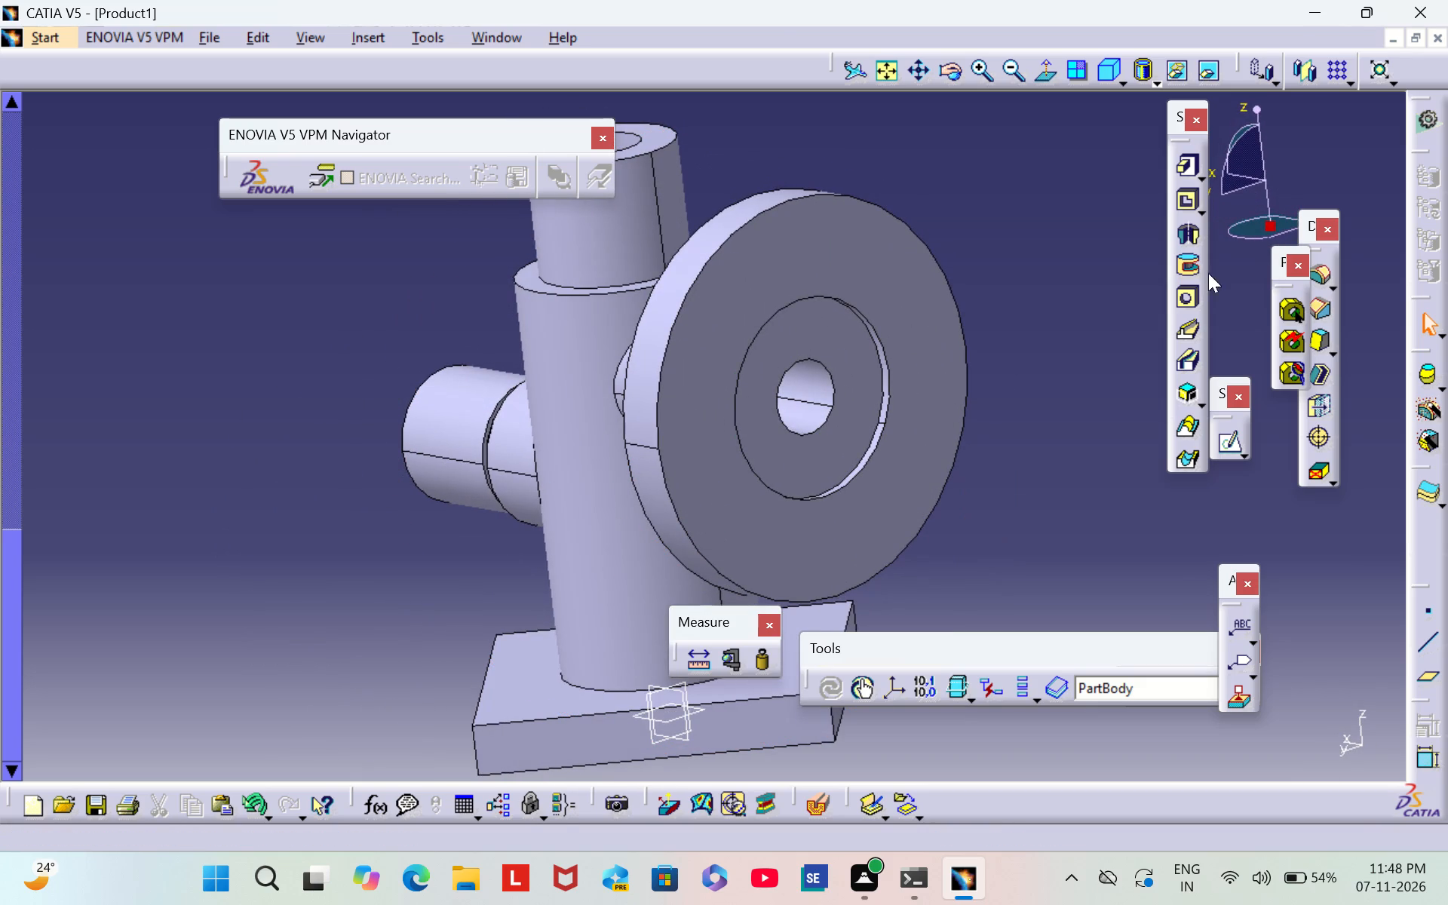
pyautogui.click(1180, 305)
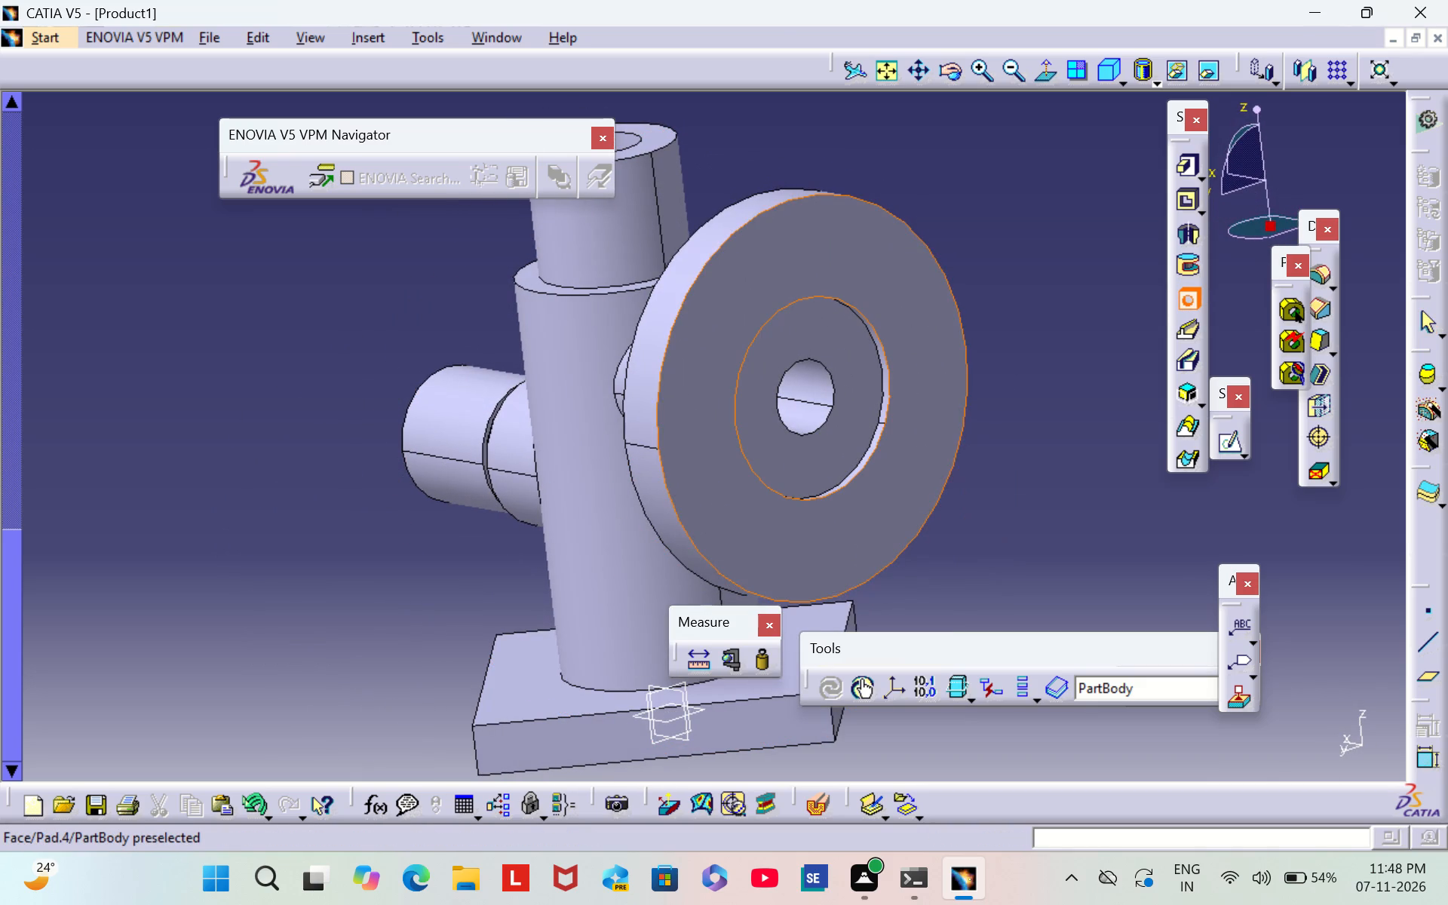
pyautogui.click(788, 253)
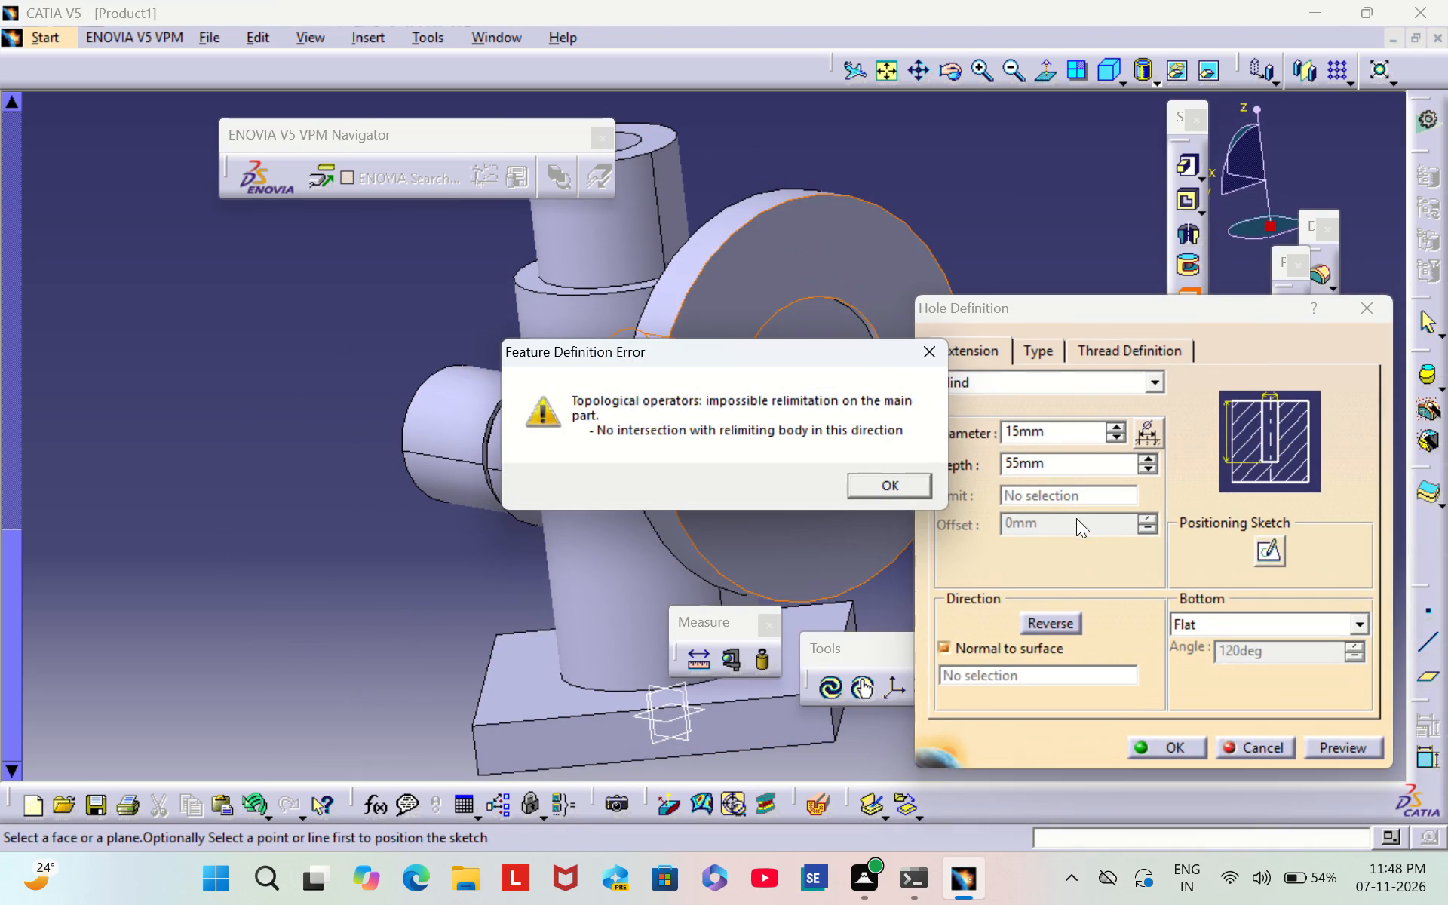
pyautogui.click(909, 489)
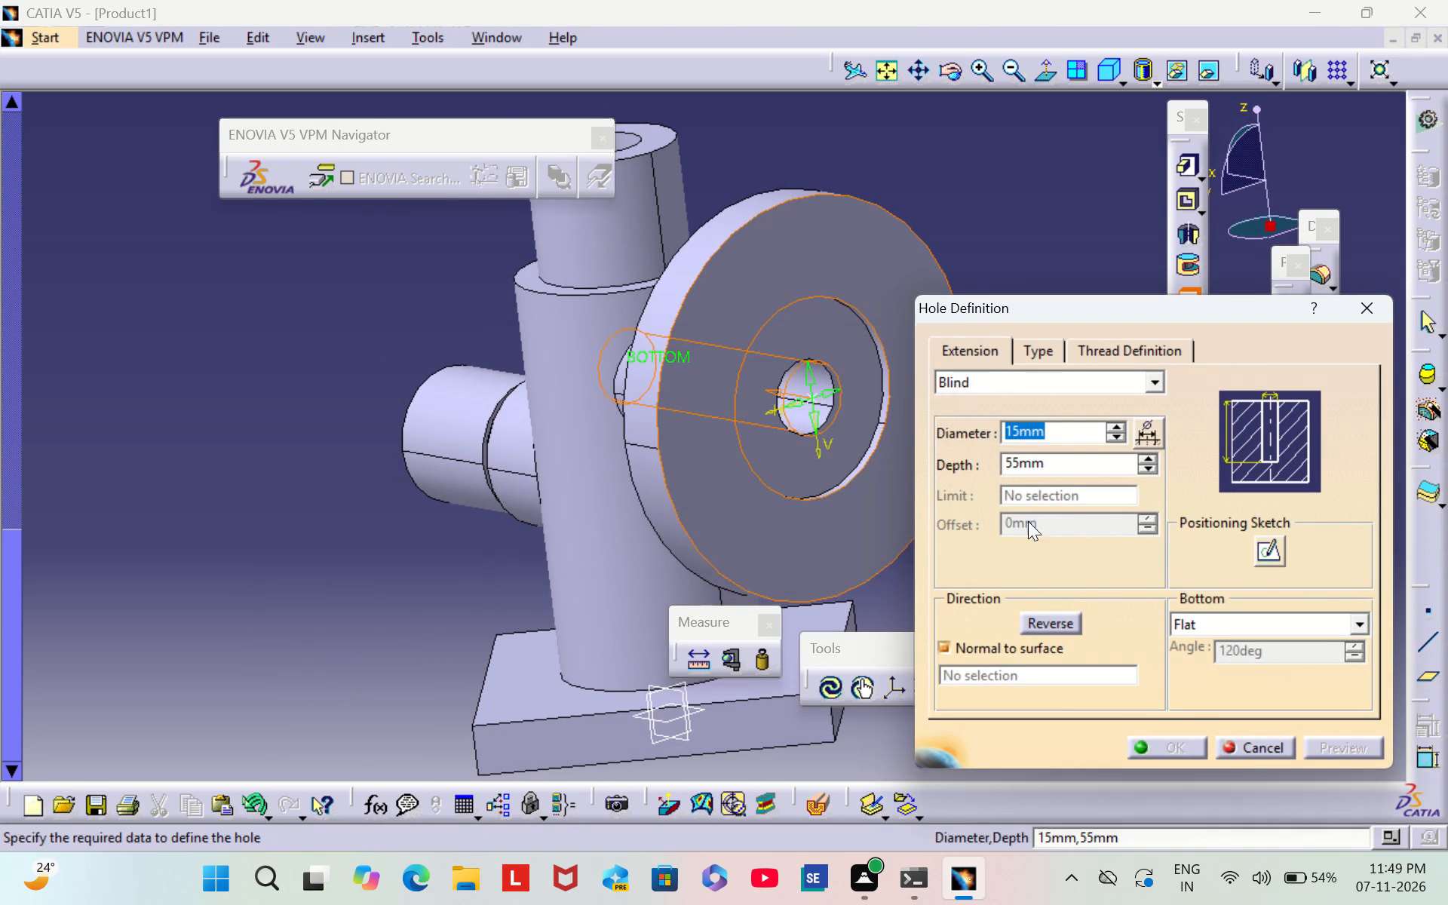
pyautogui.click(1268, 545)
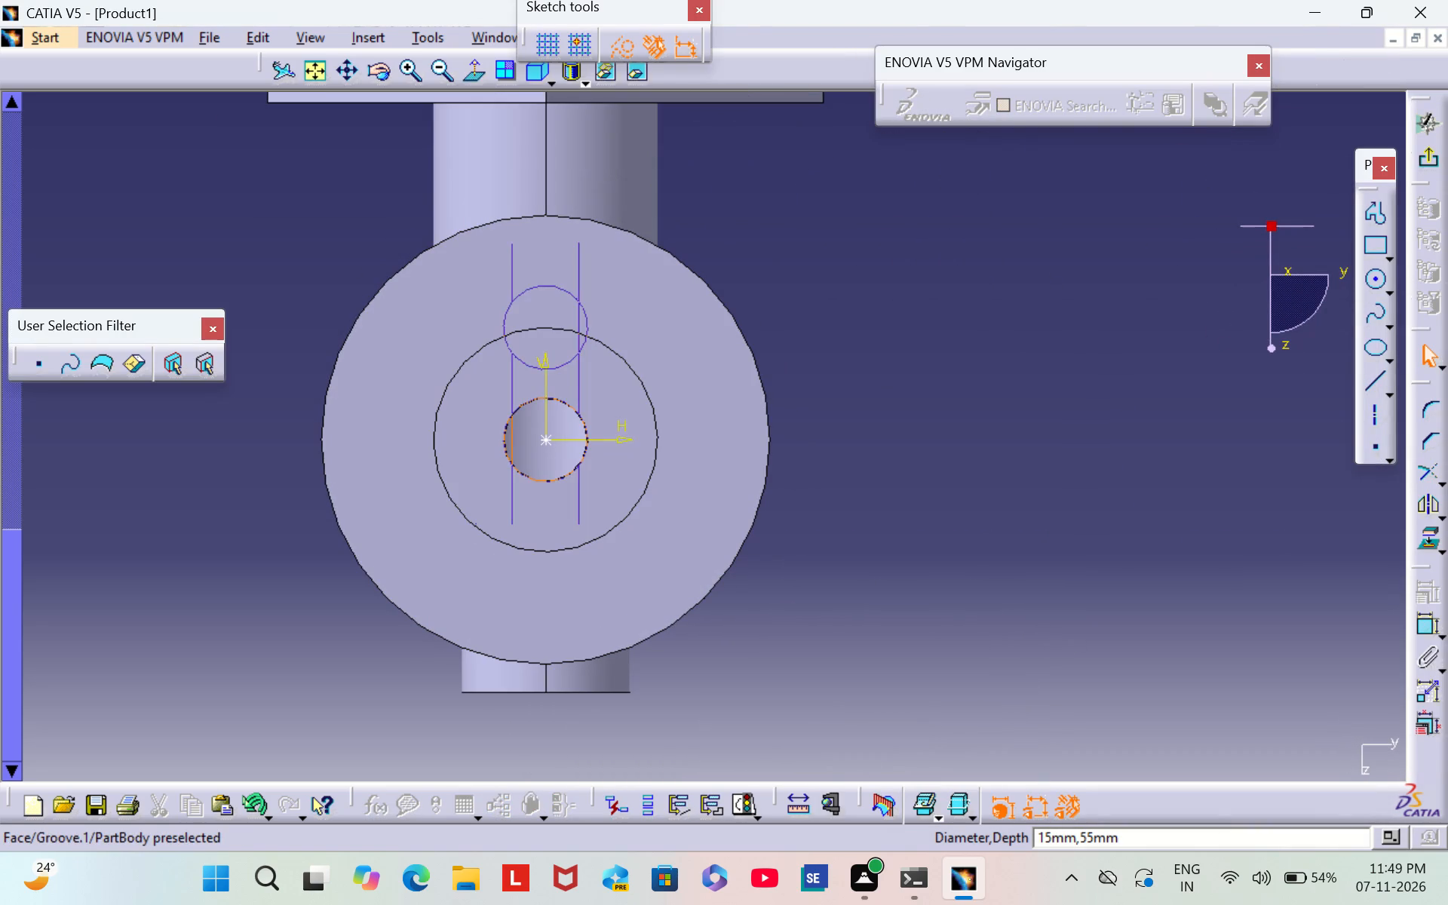
pyautogui.moveTo(548, 441); pyautogui.dragTo(581, 399)
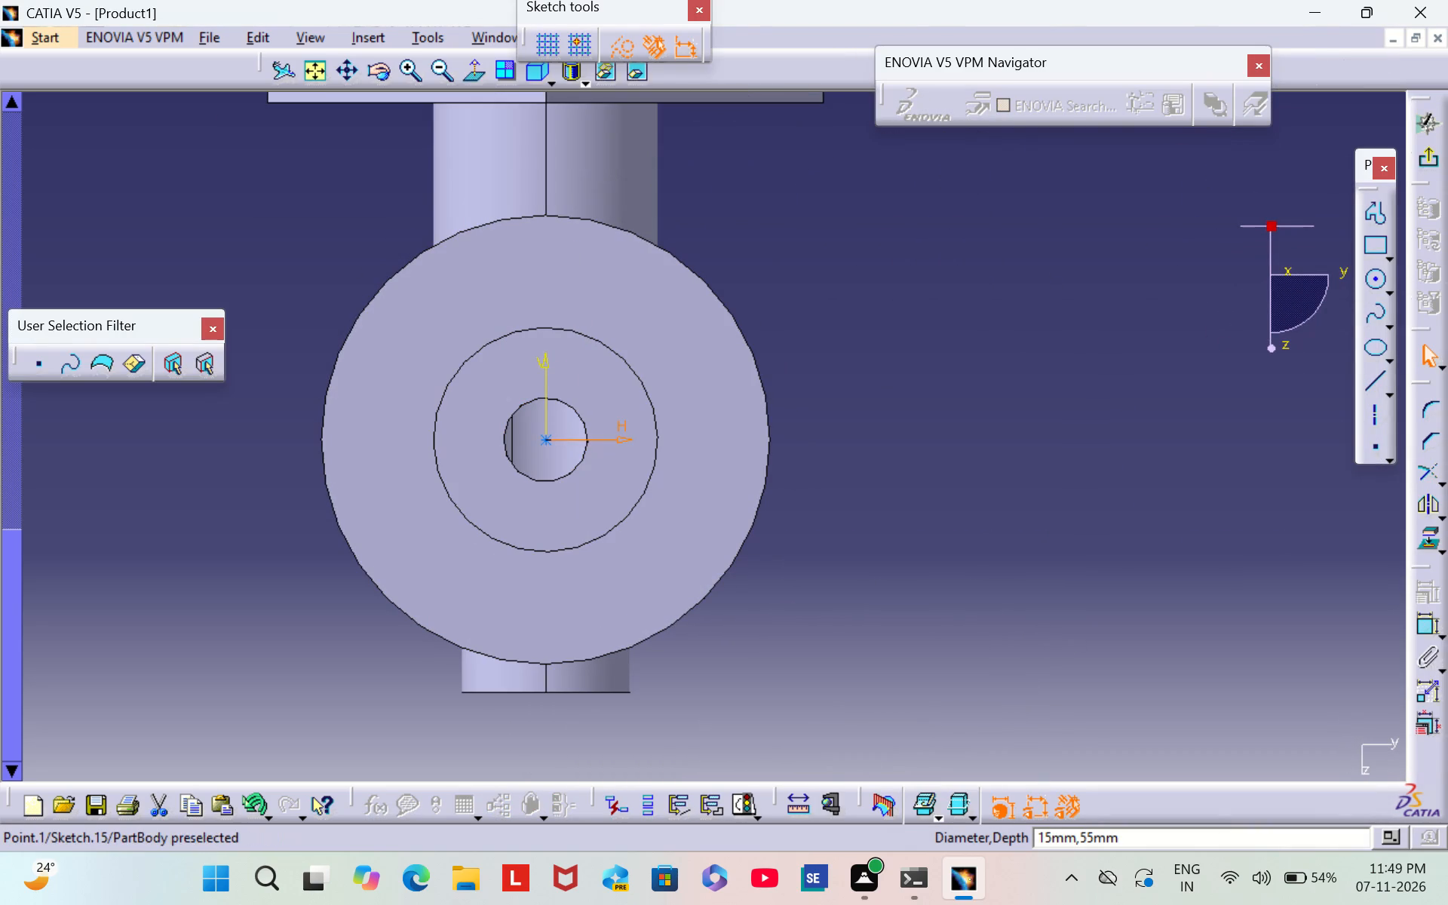
pyautogui.moveTo(546, 436); pyautogui.dragTo(671, 317)
pyautogui.click(981, 496)
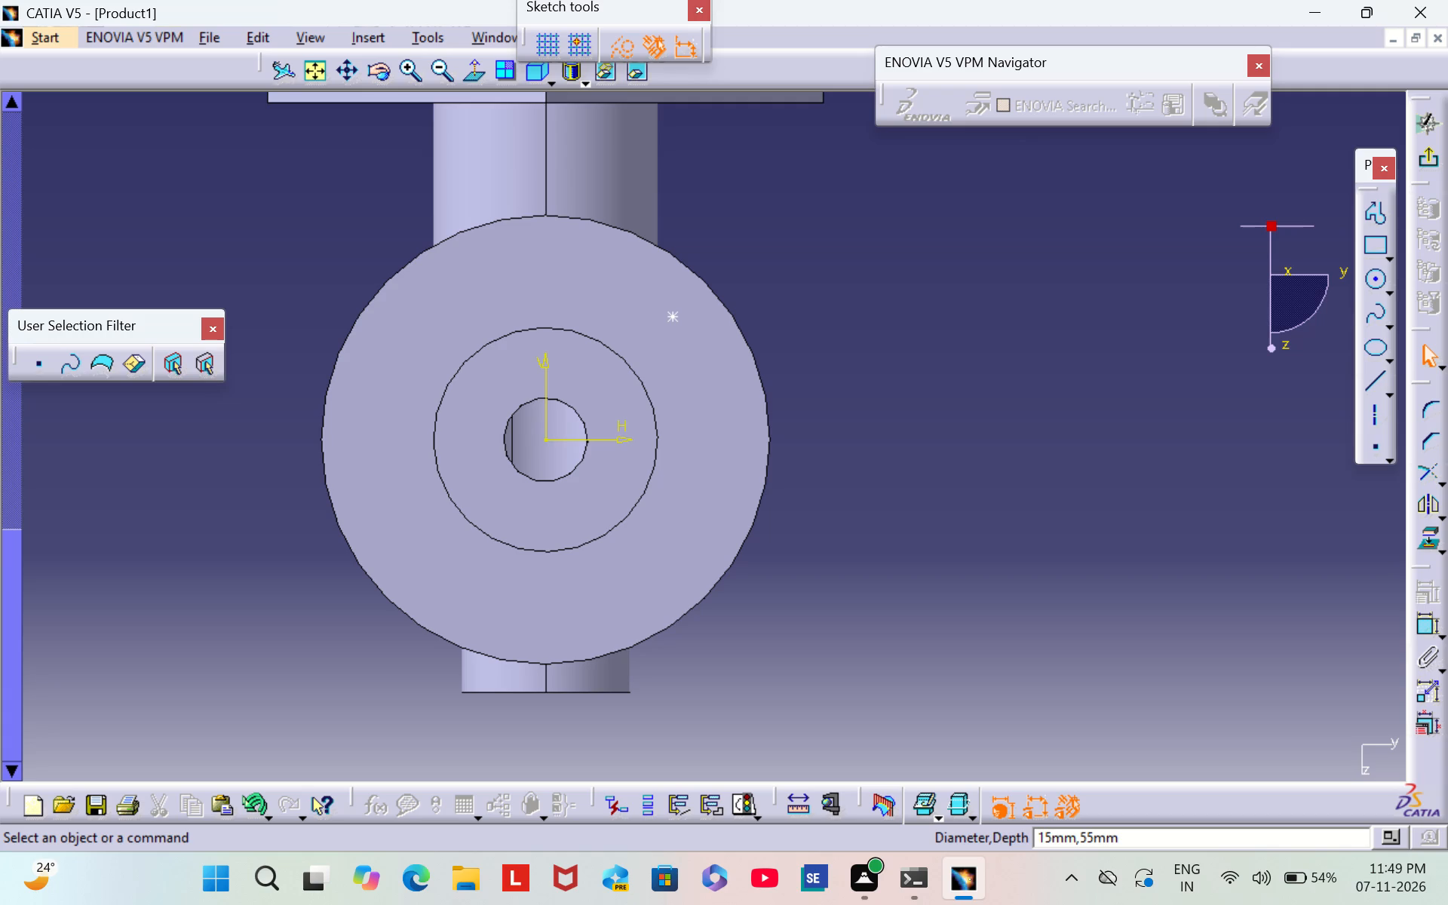
# Constrain the hole's centre point 70 mm from the bottom edge of the square base.
pyautogui.moveTo(947, 331); pyautogui.dragTo(911, 557, button='middle')
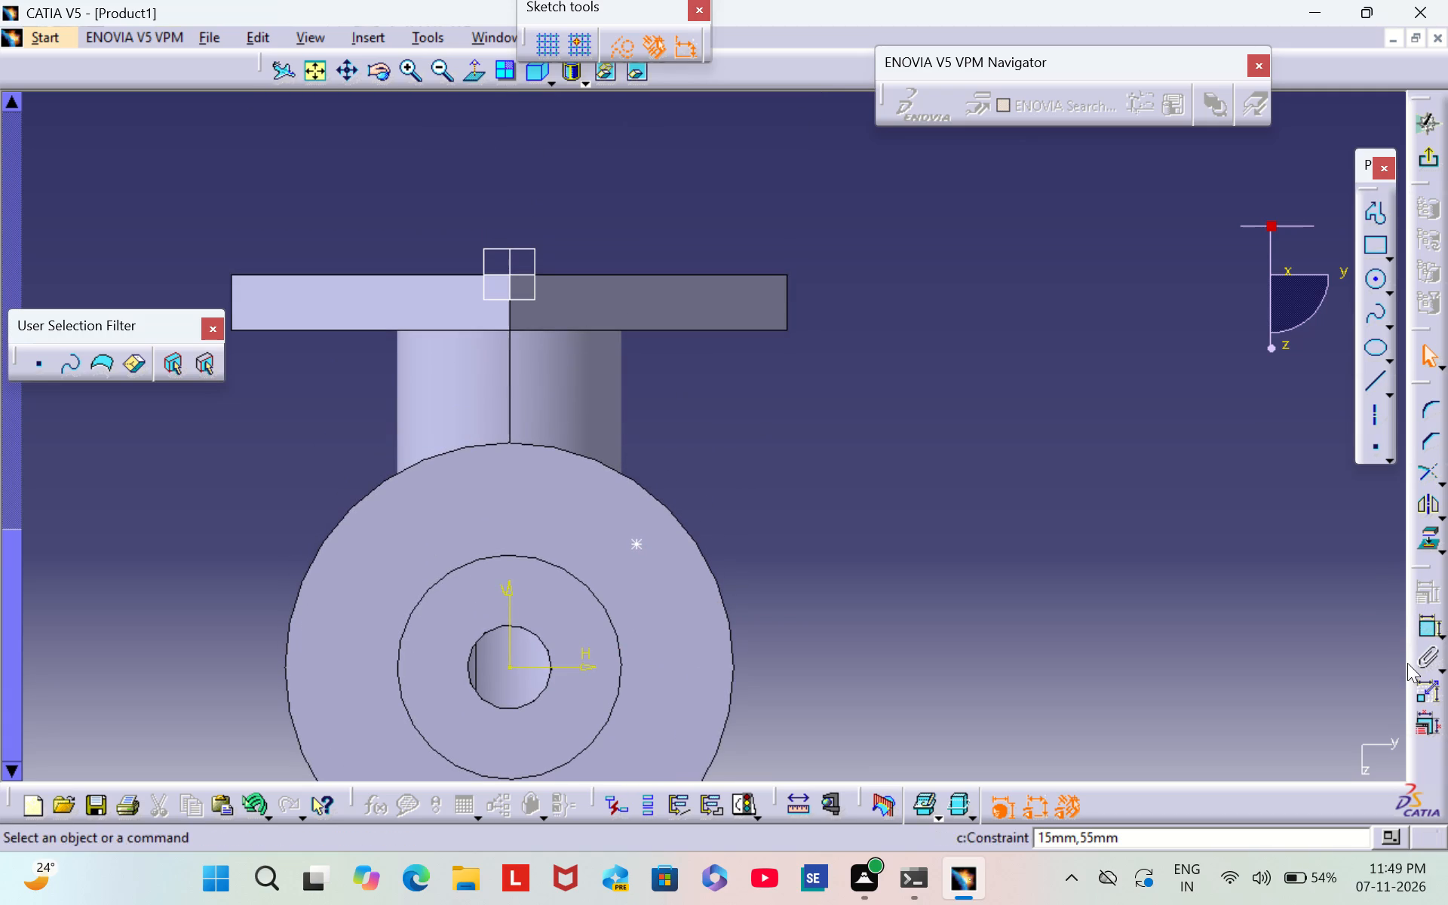
pyautogui.doubleClick(1421, 627)
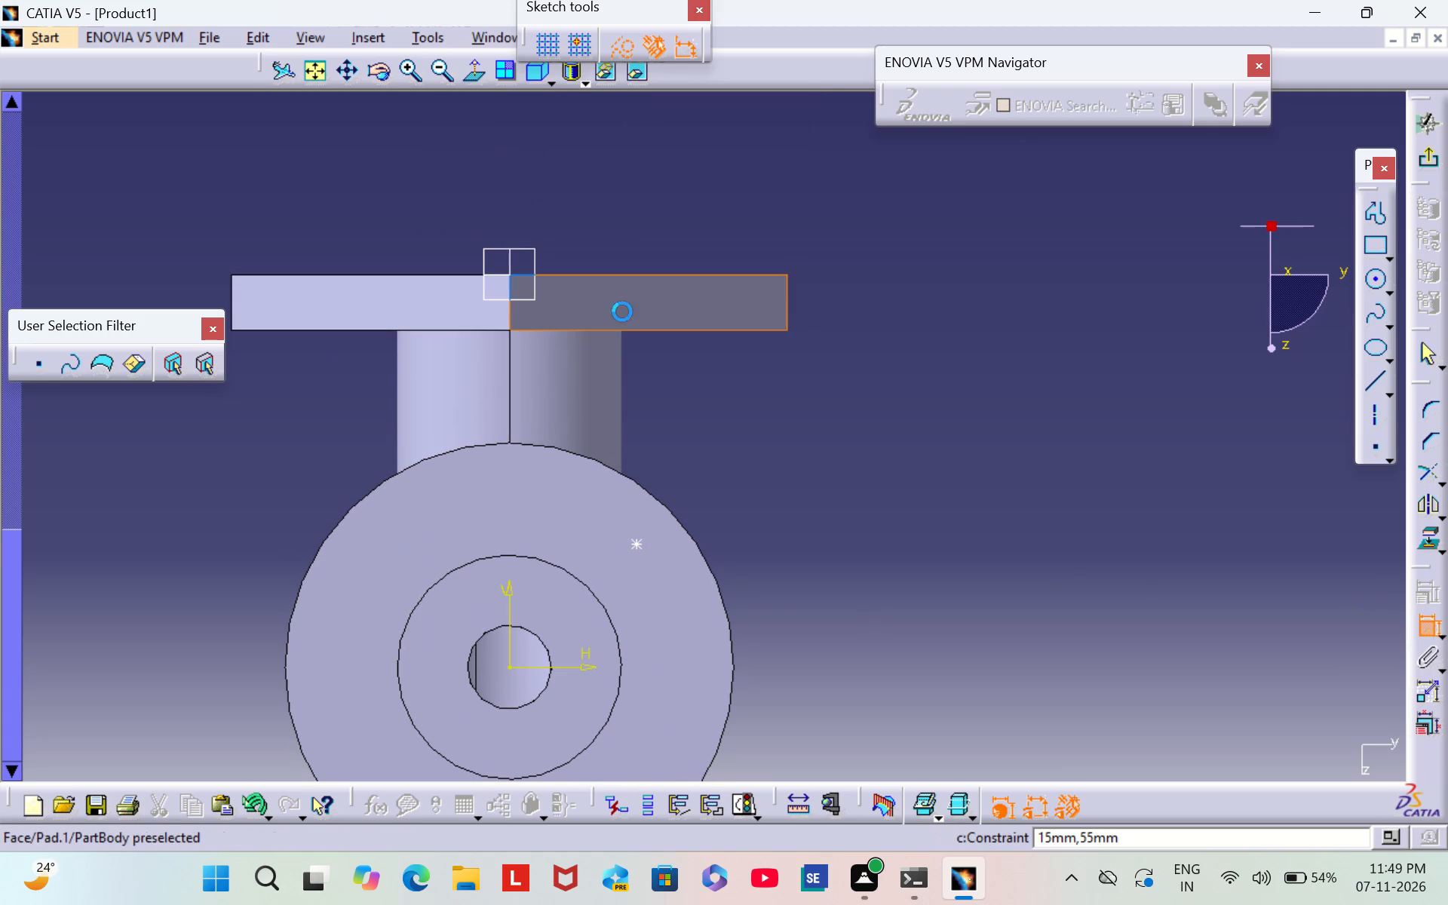
pyautogui.click(617, 275)
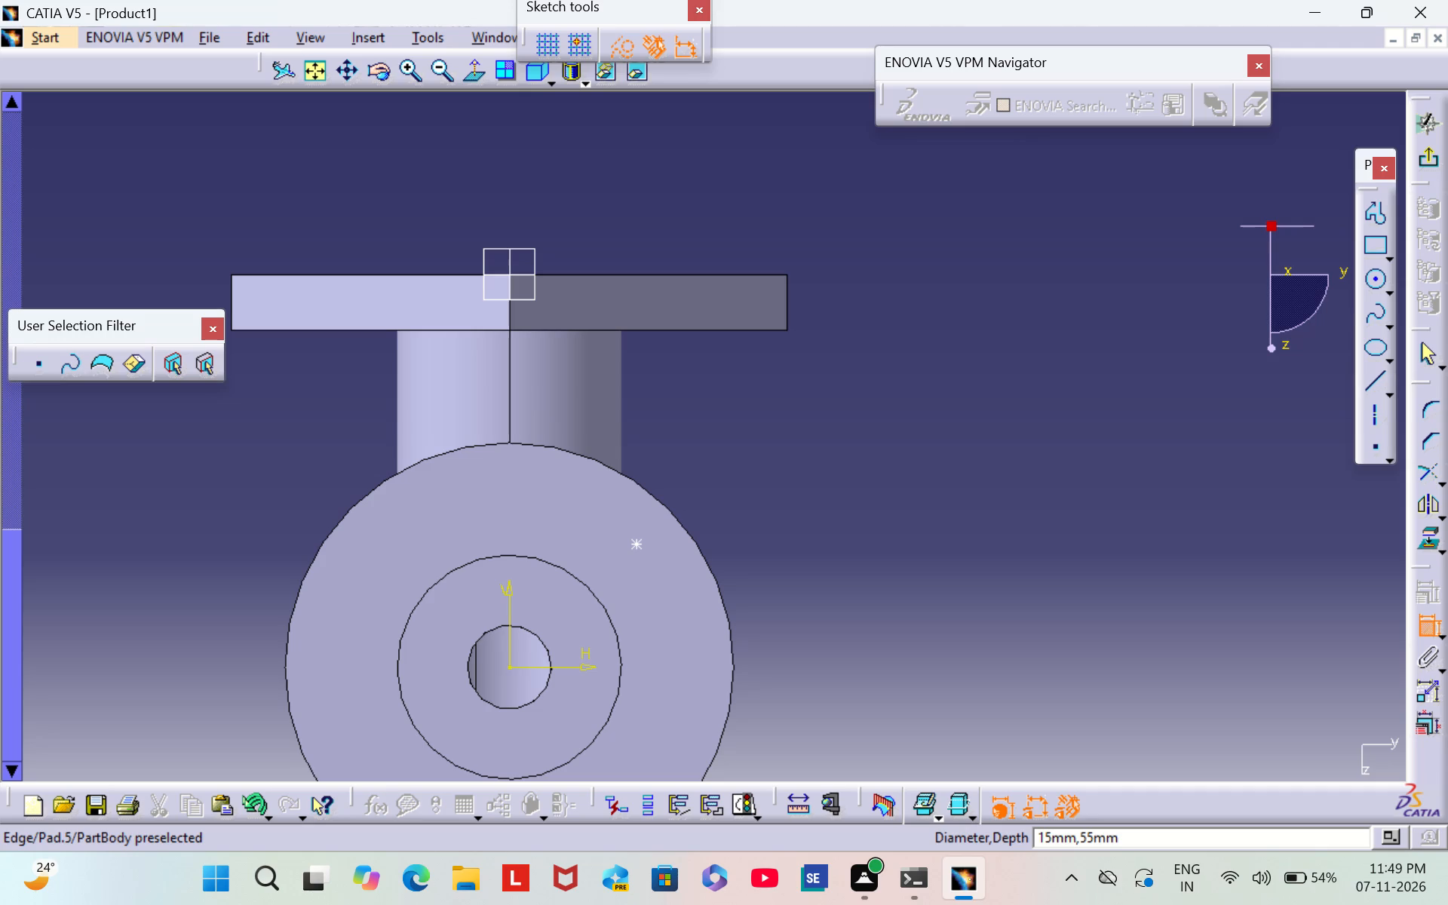
pyautogui.click(636, 543)
pyautogui.click(854, 446)
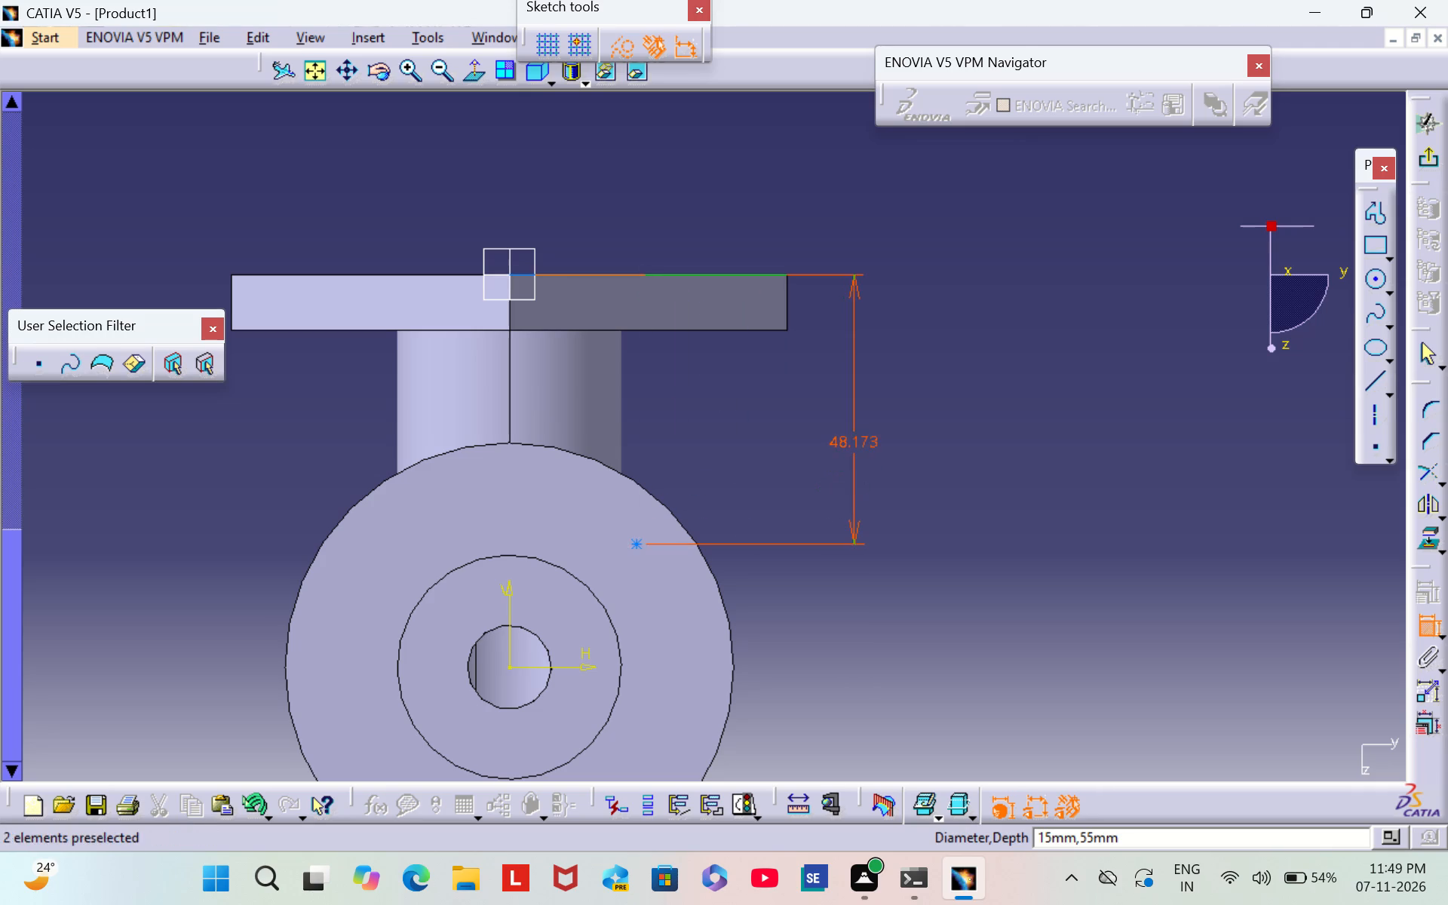
pyautogui.doubleClick(862, 440)
pyautogui.press('BackSpace')
pyautogui.write('70')
pyautogui.press('Return')
# Constrain the hole's centre point 30 mm from the sketch's vertical axis and leave the positioning sketch.
pyautogui.scroll(-1, 1115, 722)
pyautogui.moveTo(1115, 720); pyautogui.dragTo(1170, 480, button='middle')
pyautogui.click(563, 359)
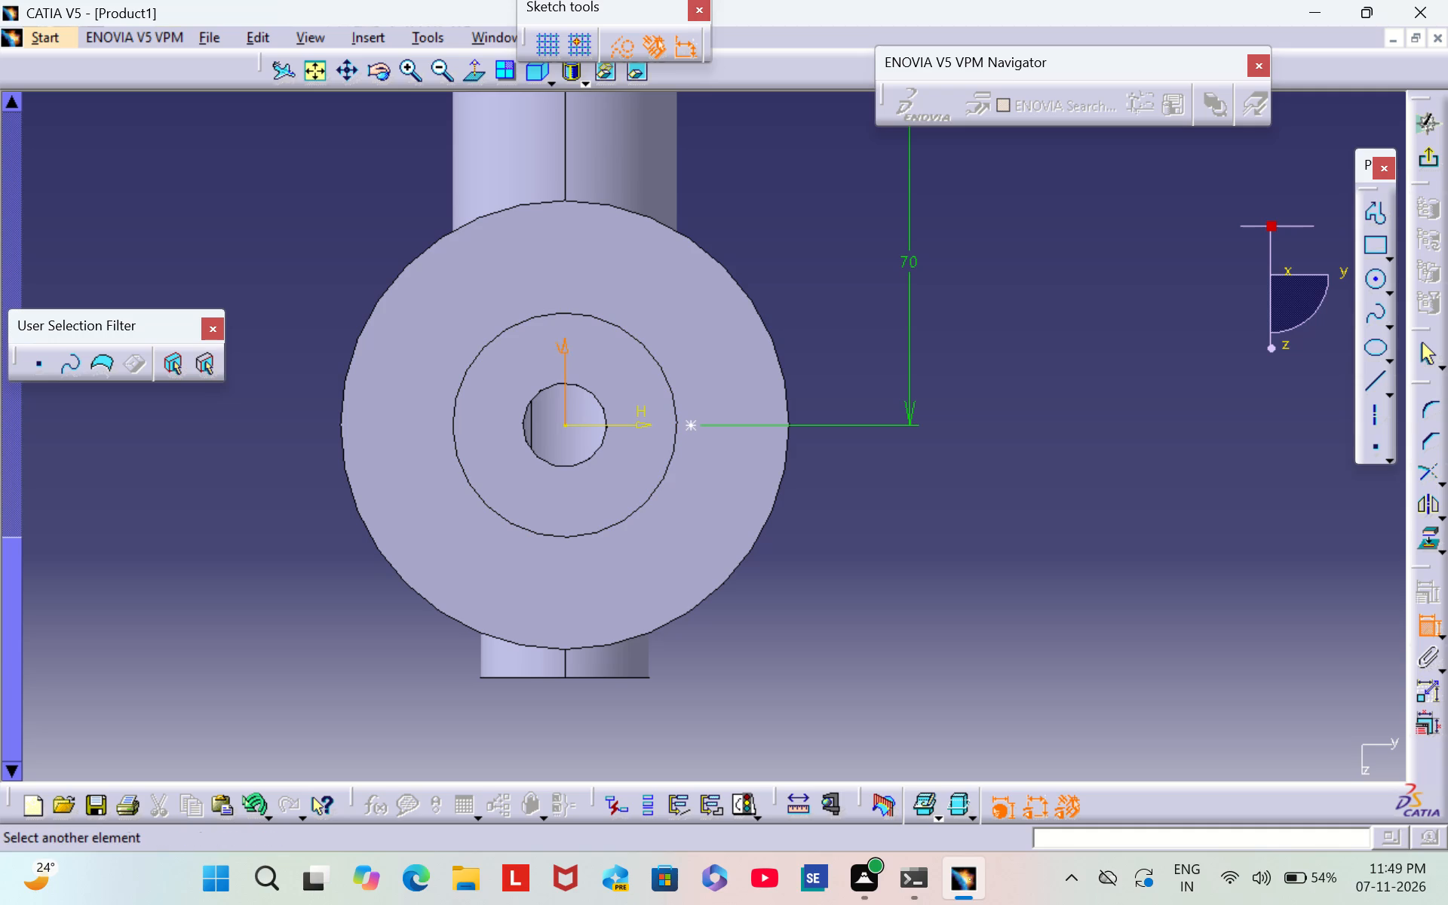
pyautogui.click(690, 419)
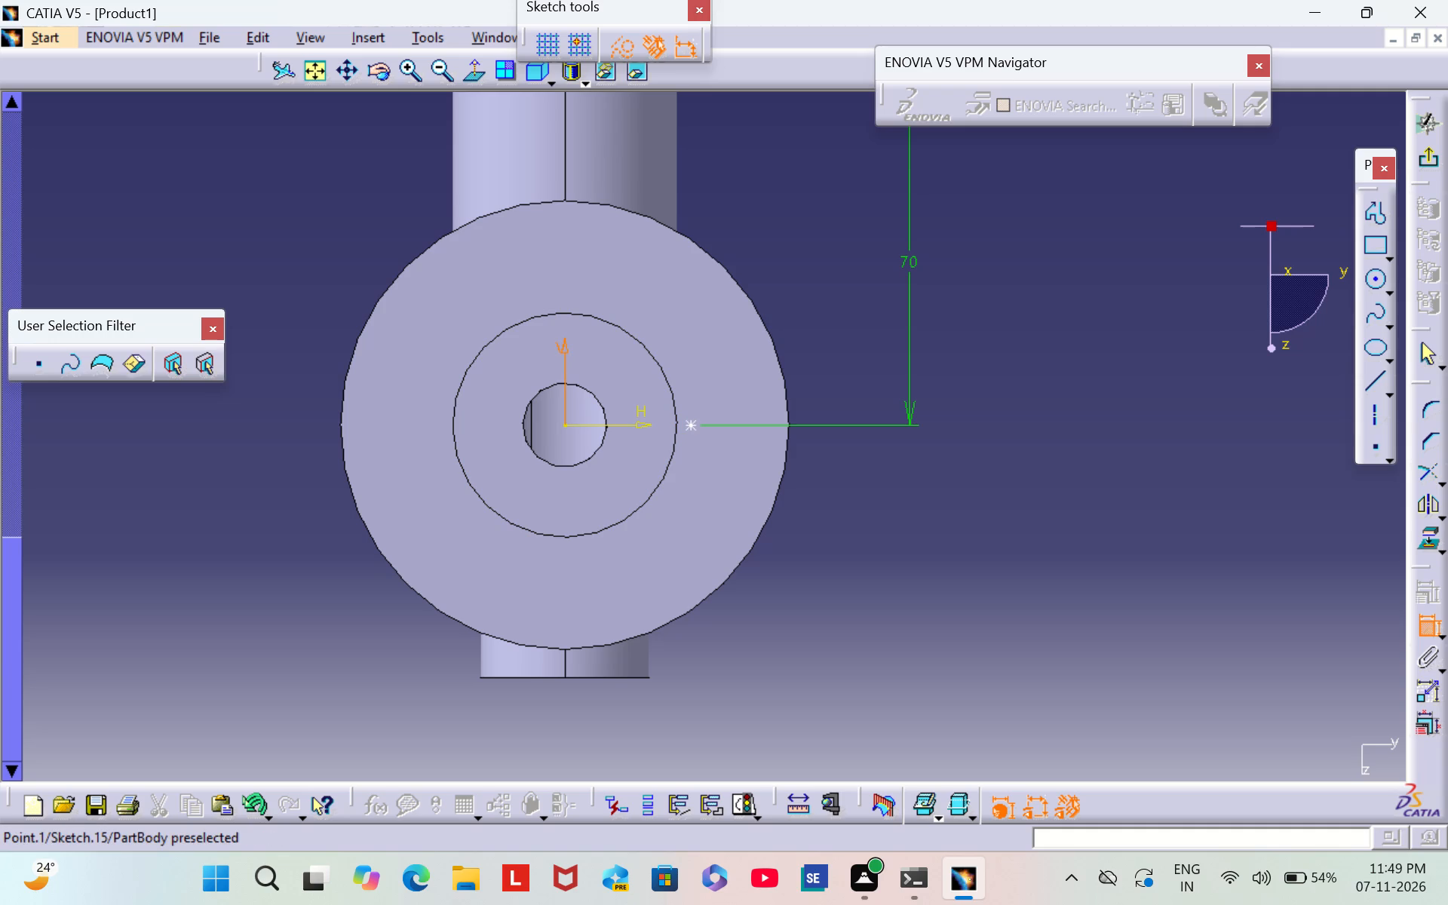
pyautogui.click(689, 427)
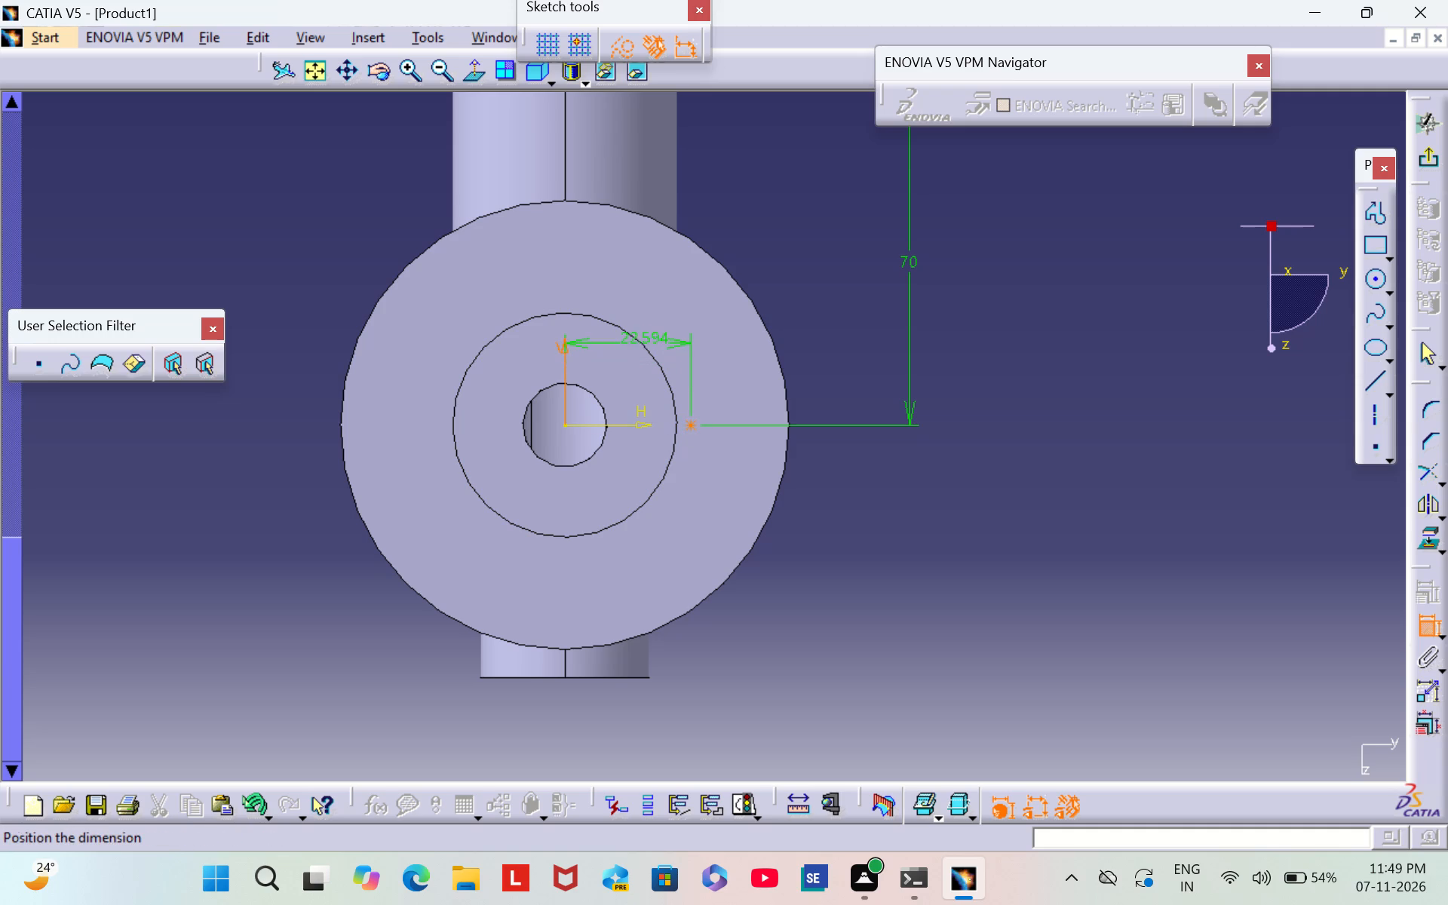
pyautogui.click(644, 341)
pyautogui.doubleClick(644, 340)
pyautogui.press('BackSpace')
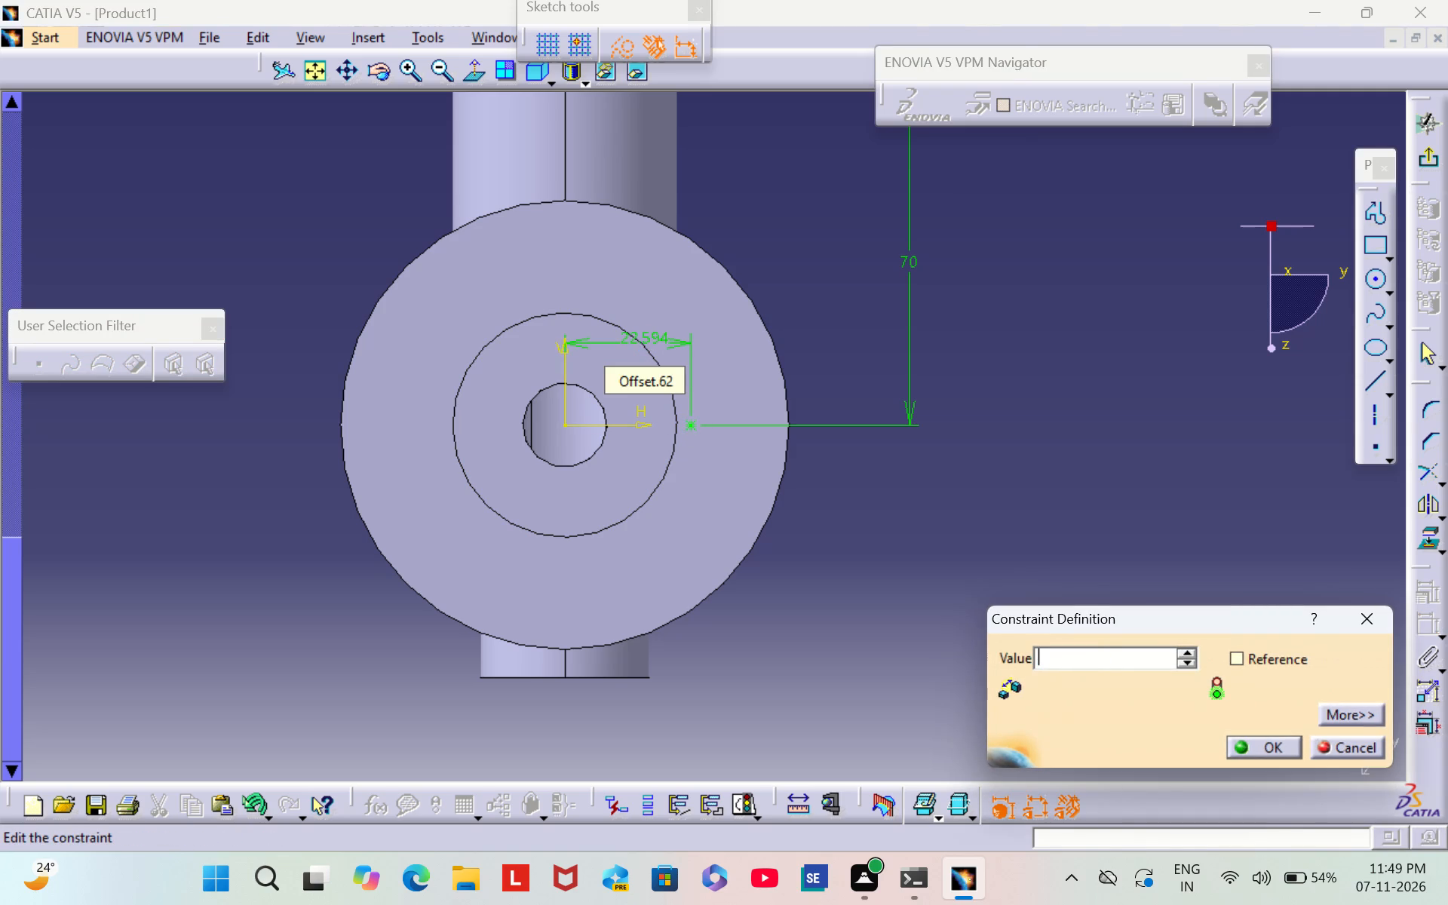
pyautogui.write('30')
pyautogui.press('Return')
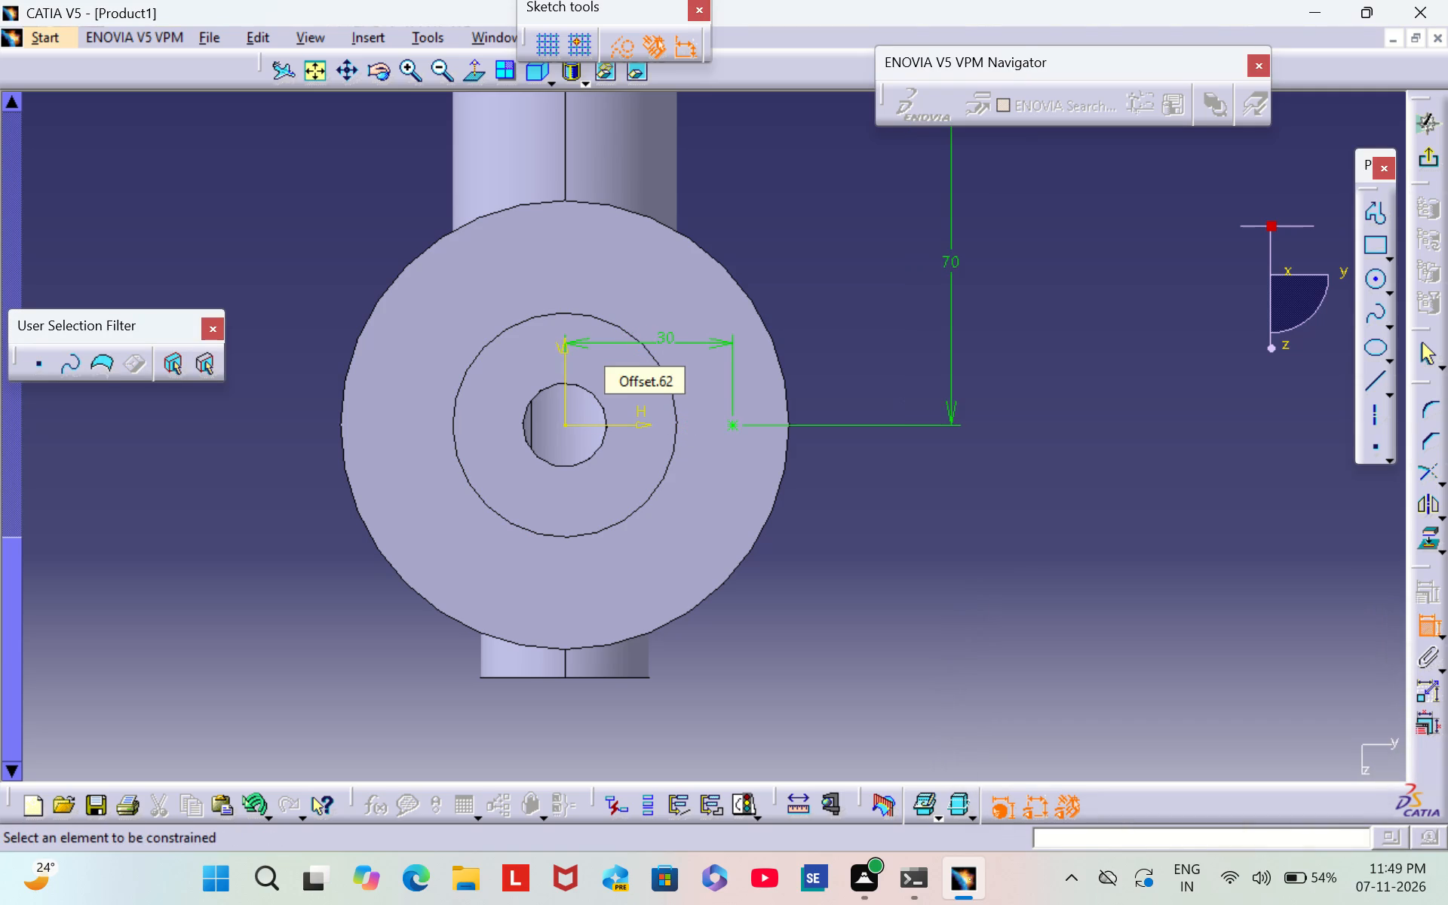
pyautogui.click(873, 294)
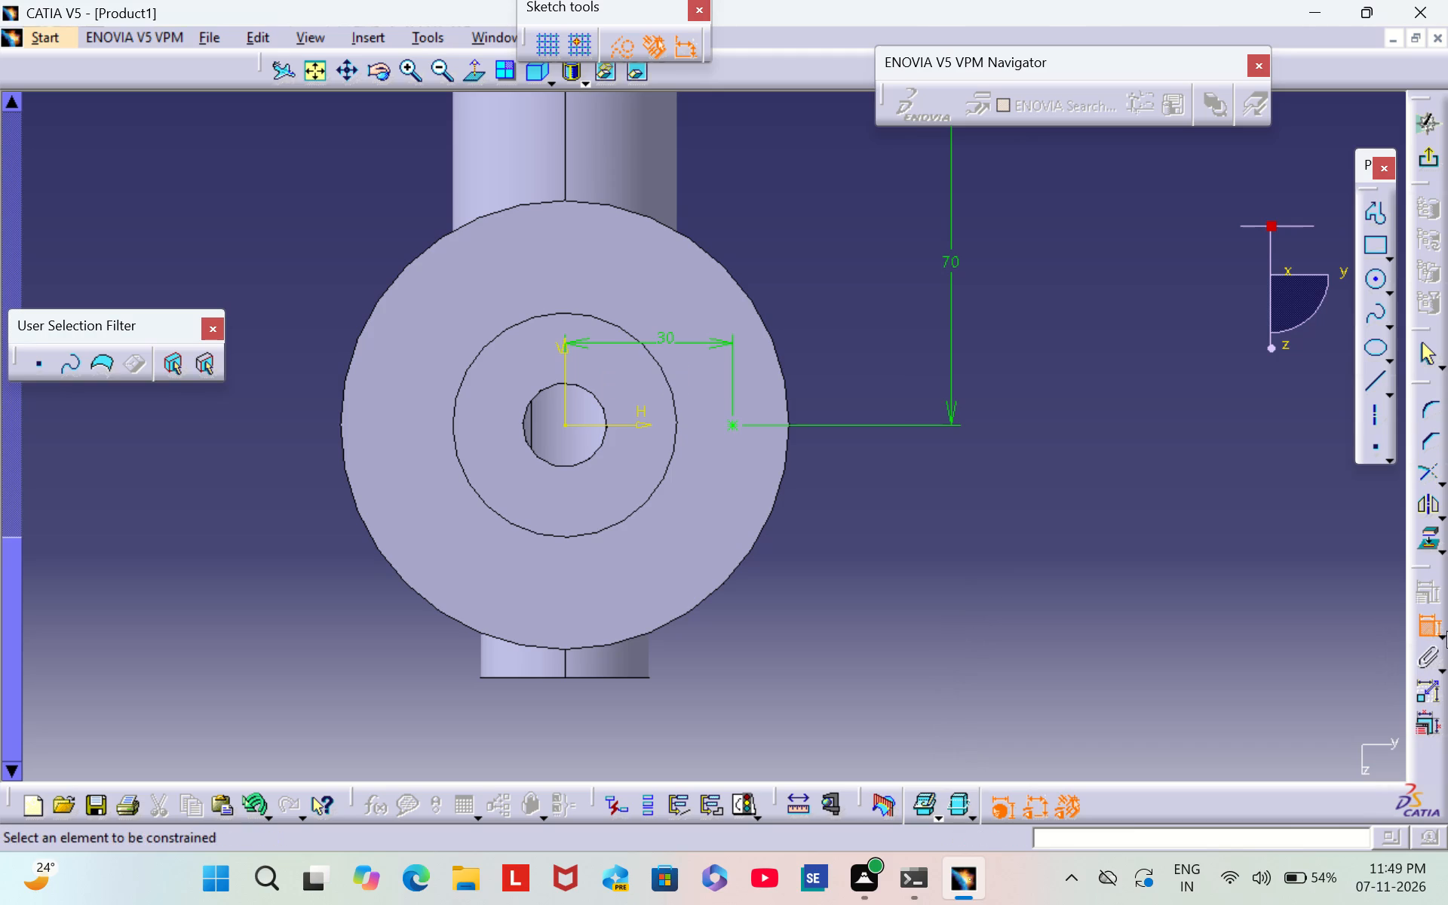
pyautogui.click(1425, 632)
pyautogui.click(1430, 166)
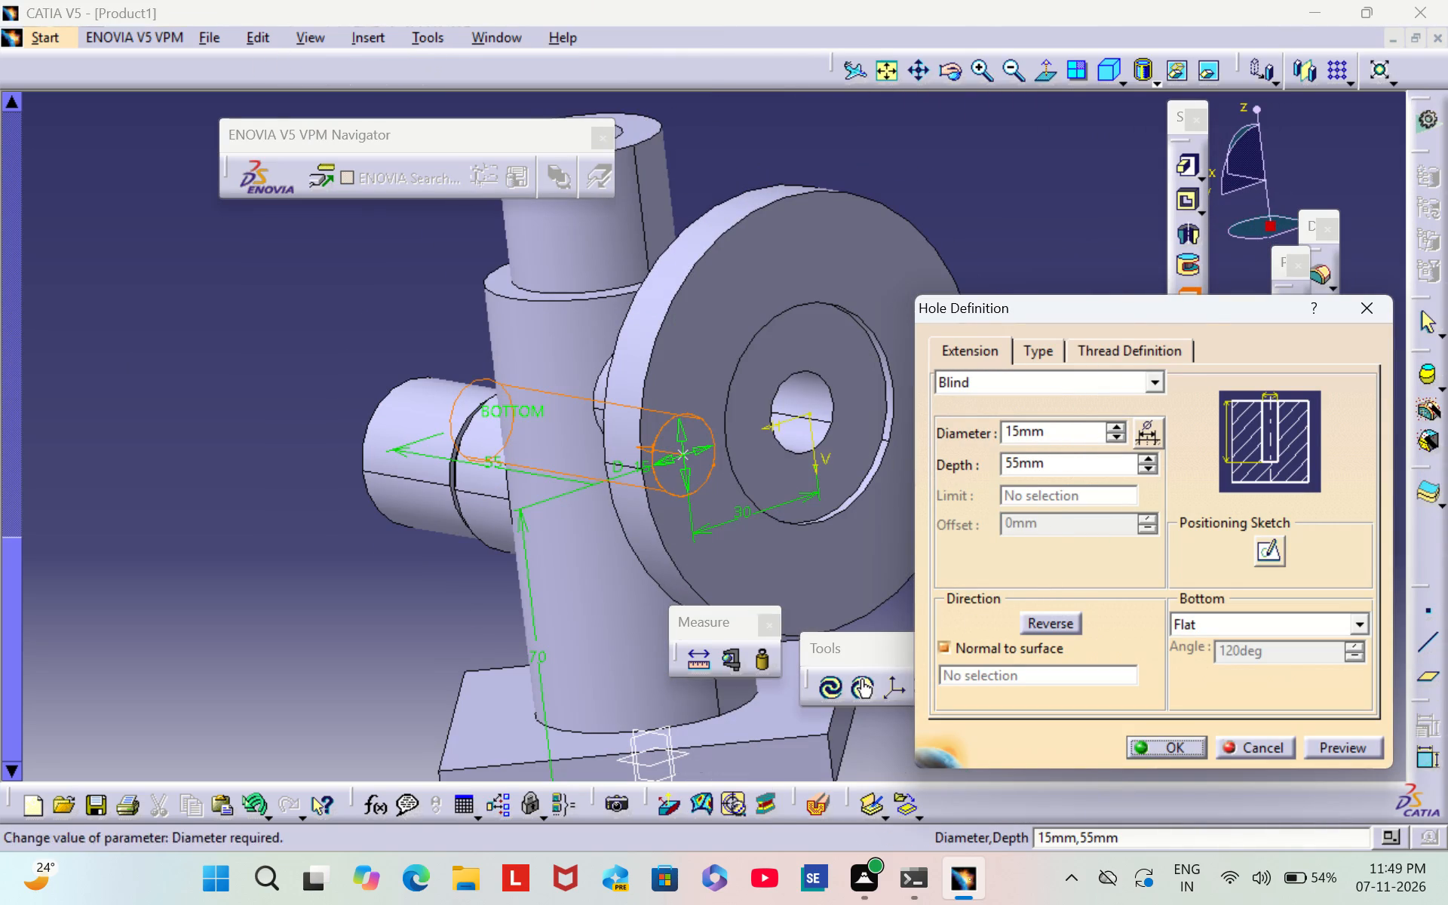
# Set the off-centre flange hole's extension to Up To Next and create it with a 15 mm diameter.
pyautogui.click(1051, 384)
pyautogui.click(1029, 417)
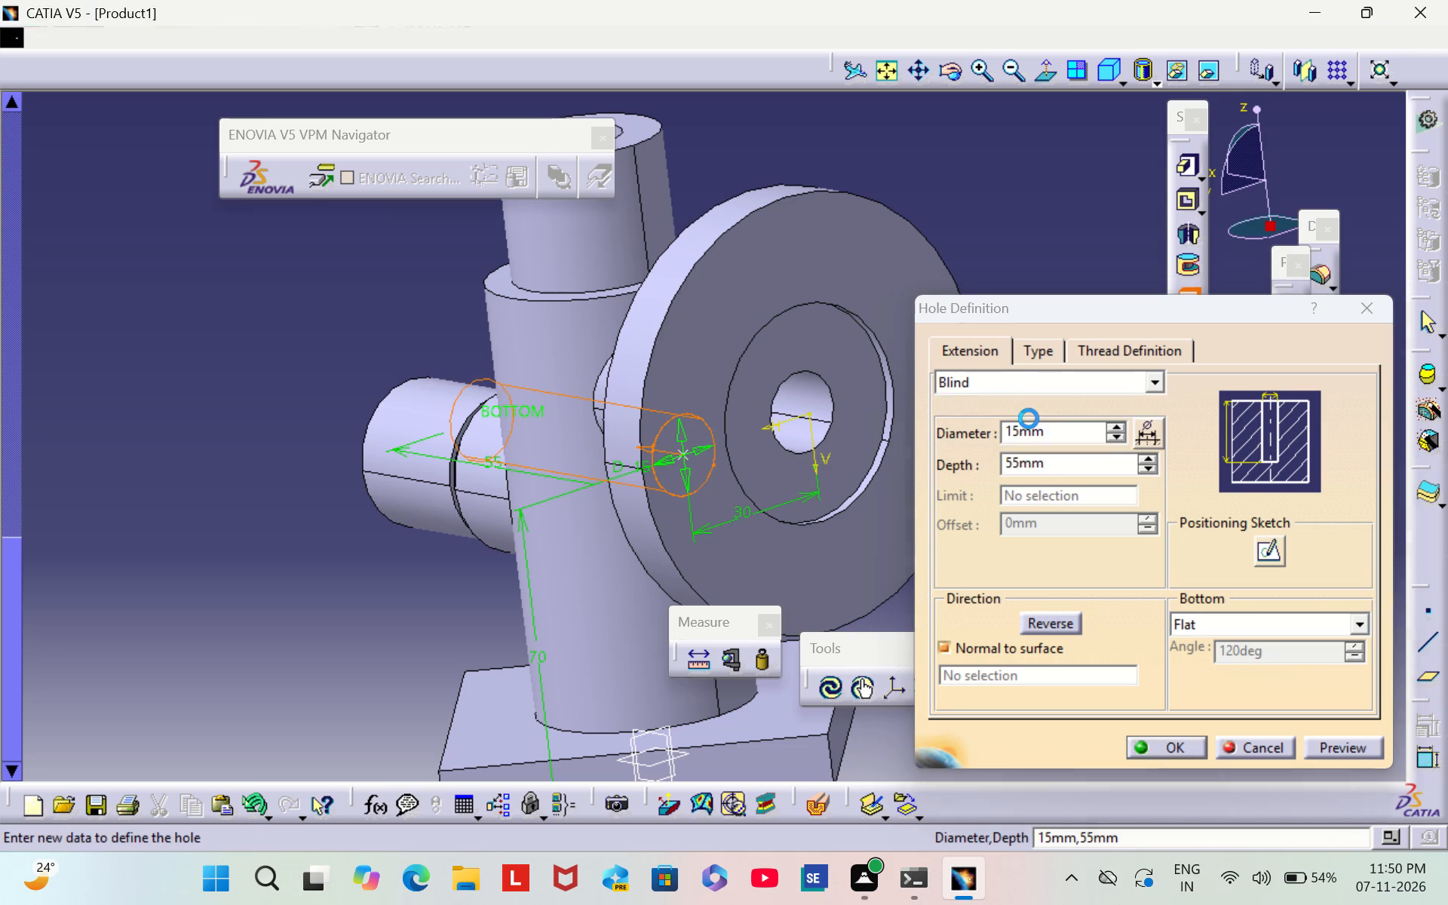
pyautogui.click(1169, 747)
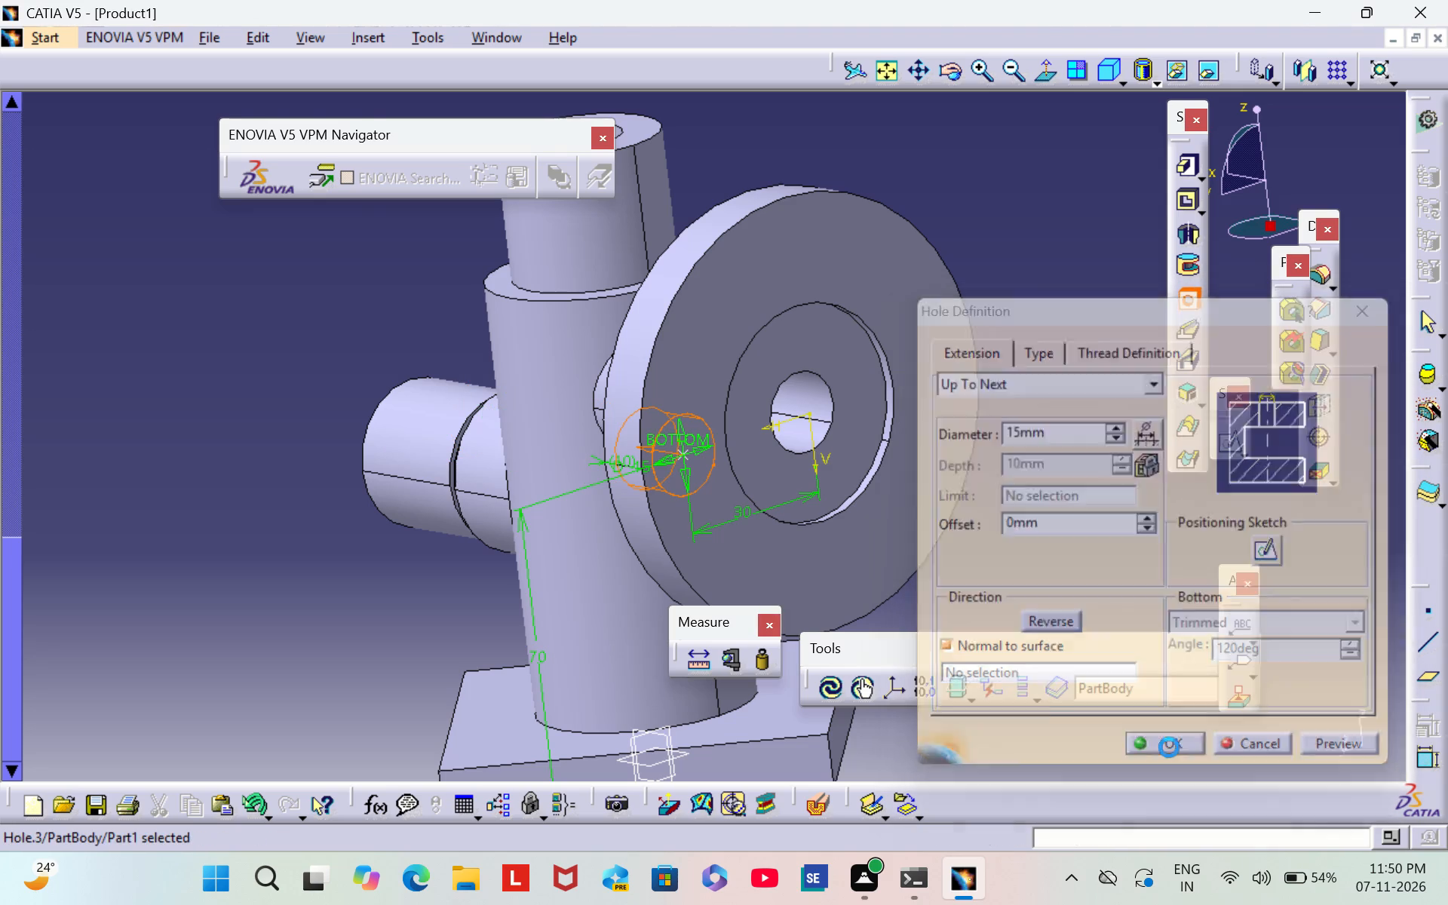
pyautogui.click(1073, 506)
# Start a circular pattern with 4 instances and set its parameters to Complete crown.
pyautogui.scroll(-1, 440, 633)
pyautogui.moveTo(440, 633); pyautogui.dragTo(441, 630, button='middle')
pyautogui.moveTo(440, 633); pyautogui.dragTo(441, 630, button='right')
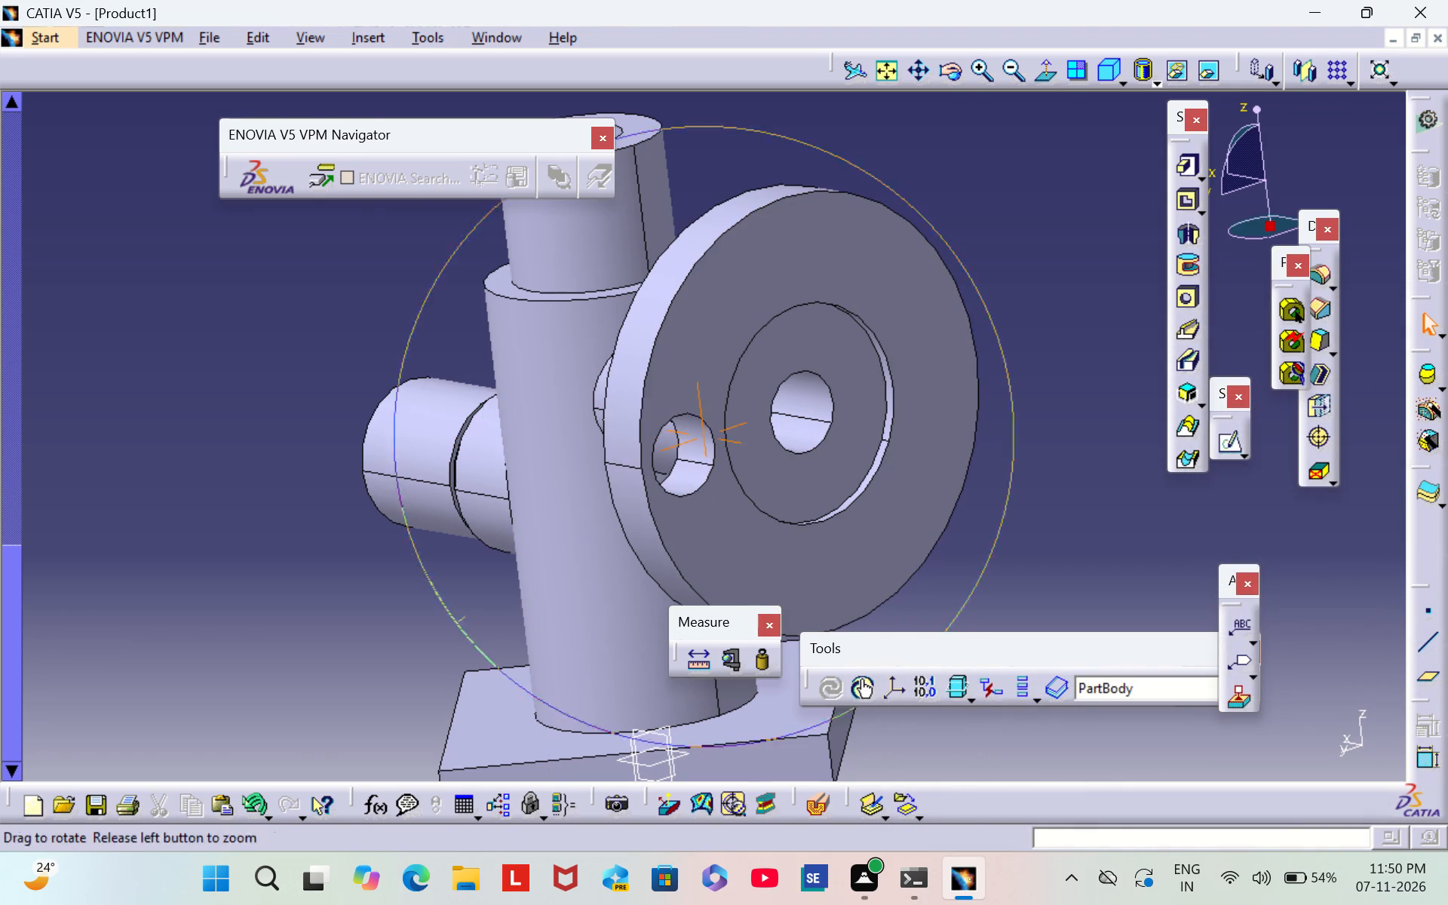
pyautogui.moveTo(441, 630); pyautogui.dragTo(399, 511, button='right')
pyautogui.moveTo(441, 630); pyautogui.dragTo(399, 511, button='middle')
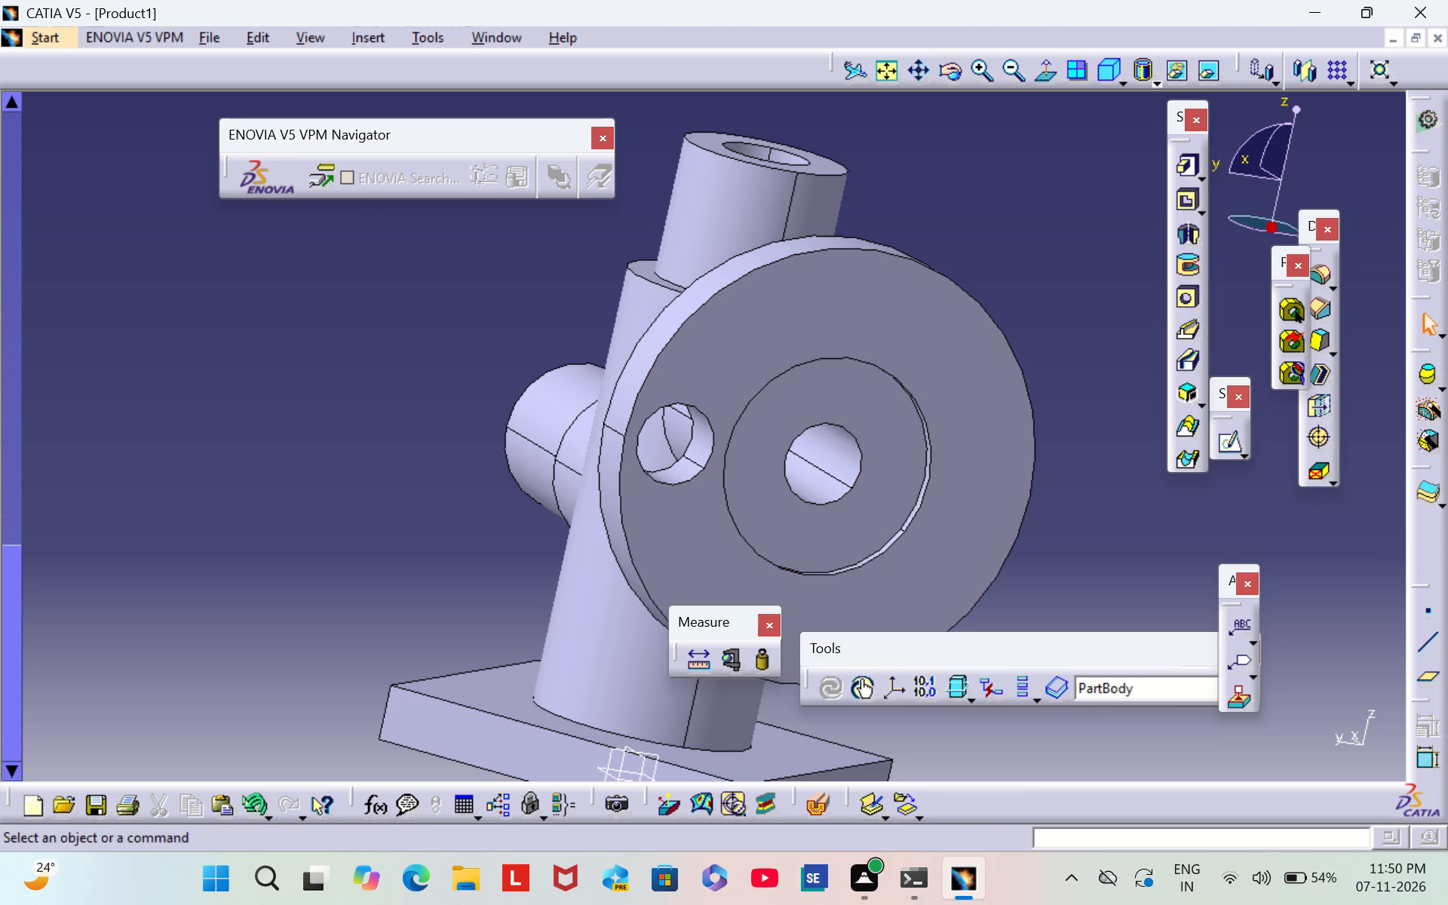
pyautogui.click(1345, 70)
pyautogui.click(1362, 136)
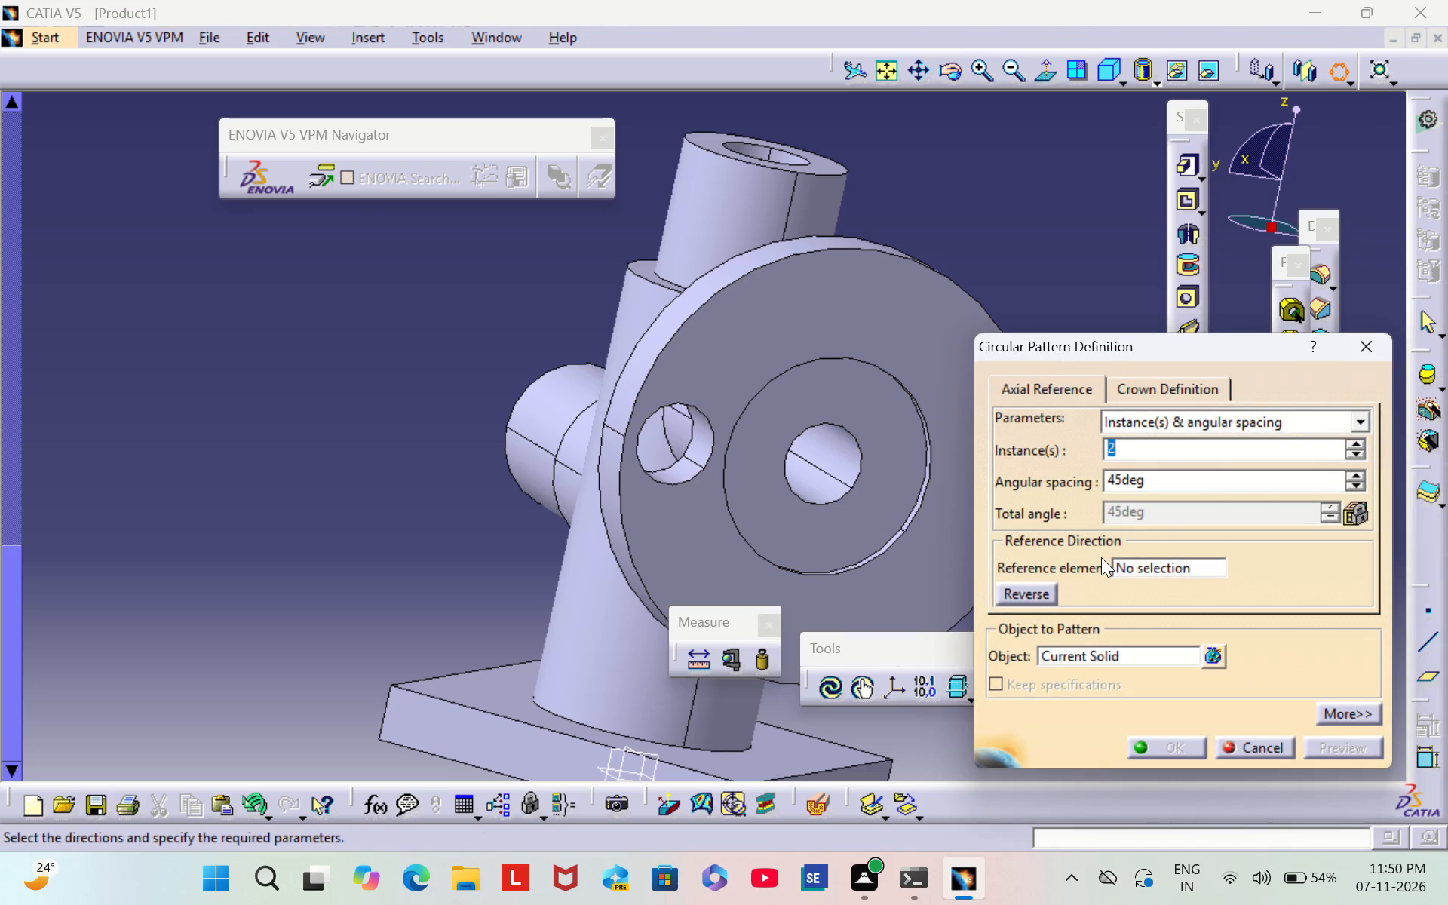
pyautogui.press('BackSpace')
pyautogui.press('4')
pyautogui.click(1218, 652)
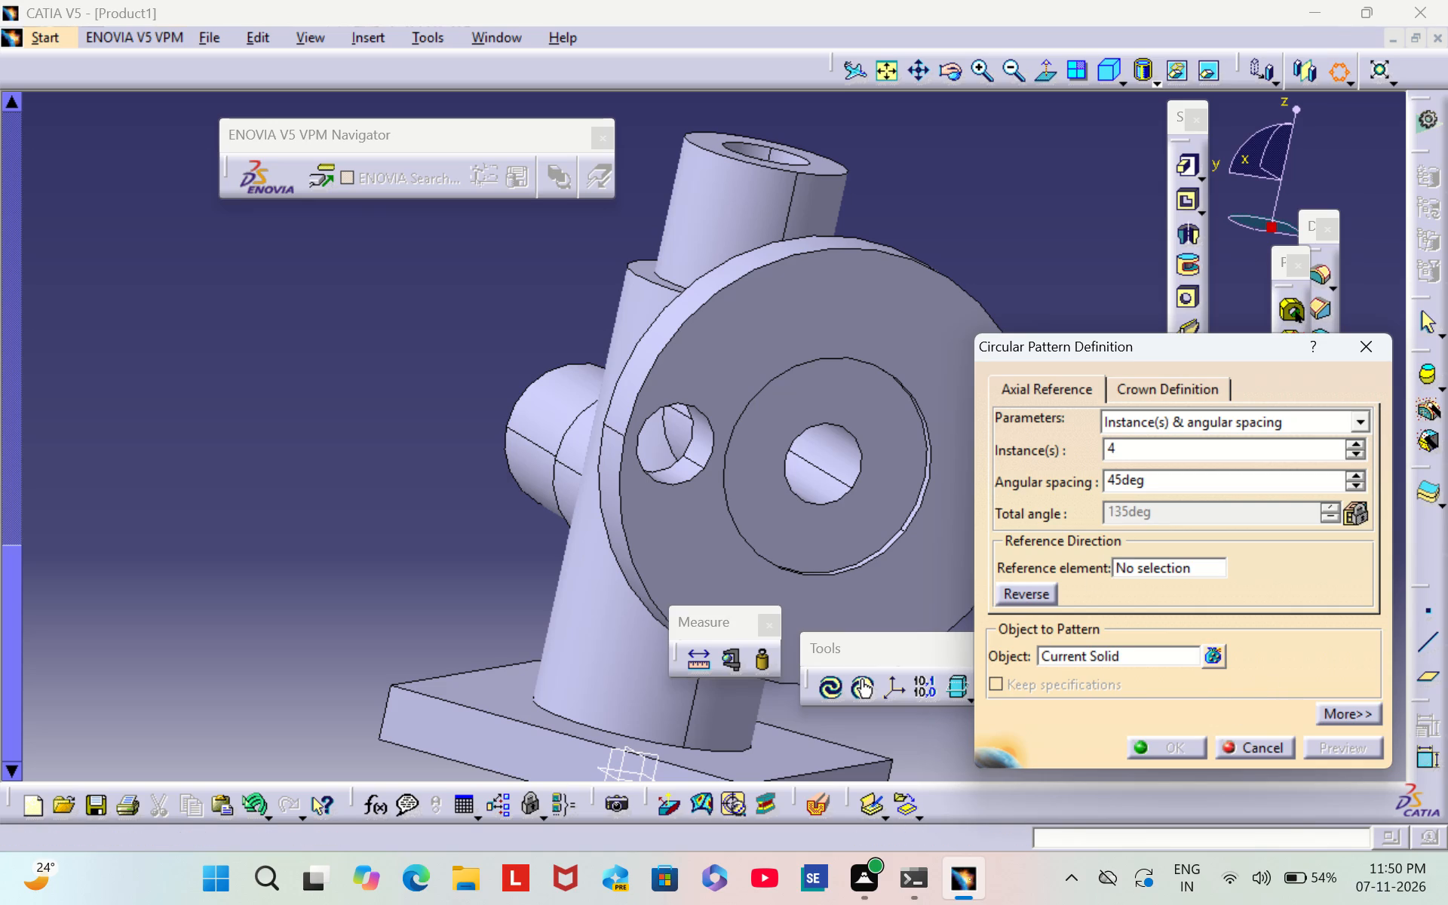
pyautogui.click(1155, 480)
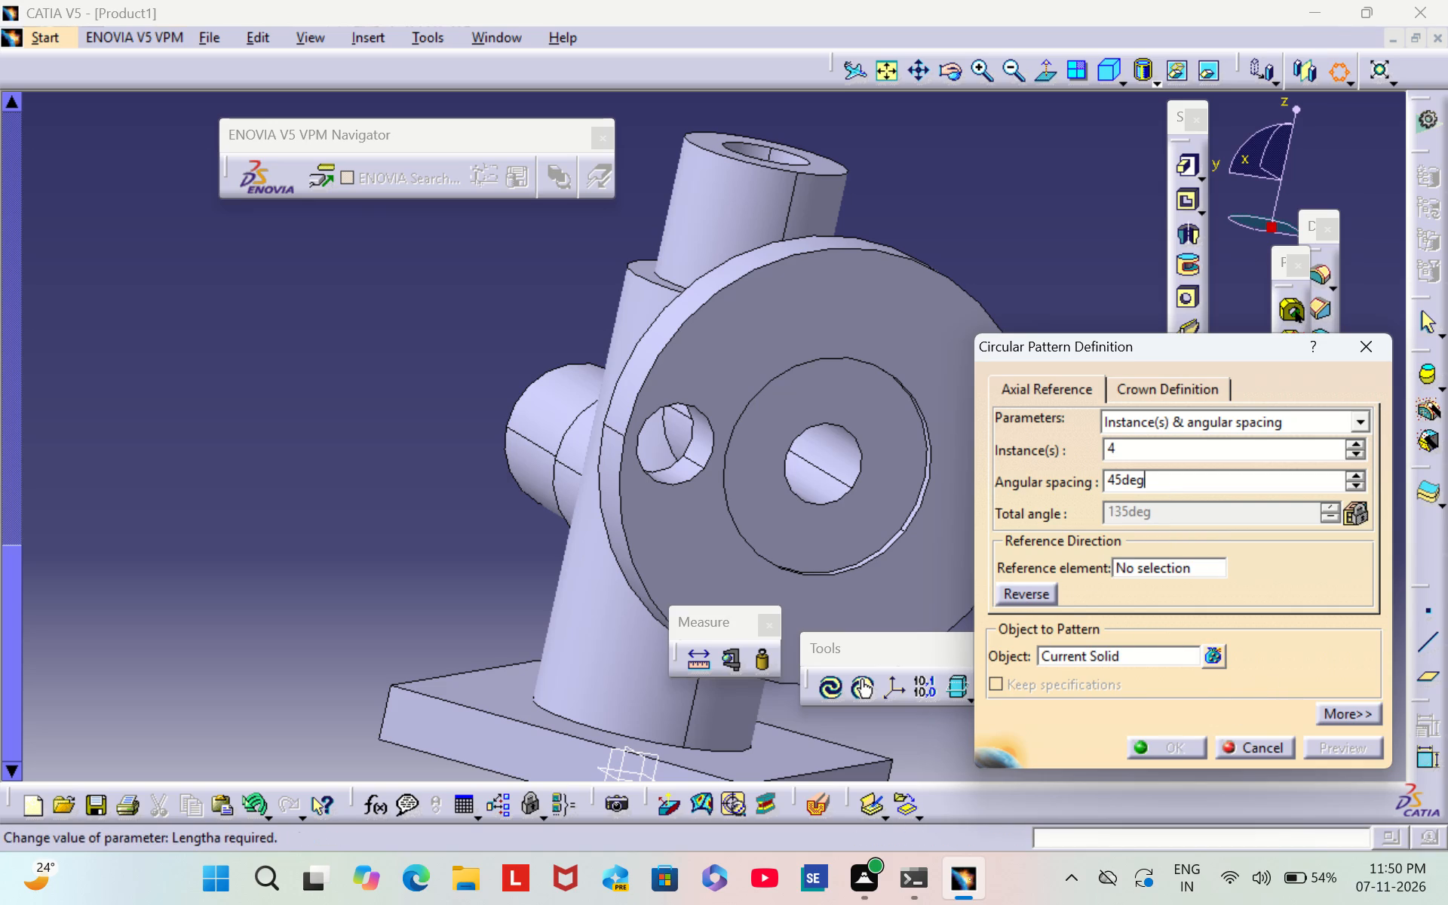
pyautogui.press('BackSpace')
pyautogui.press('BackSpace')
pyautogui.press('BackSpace')
pyautogui.press('BackSpace')
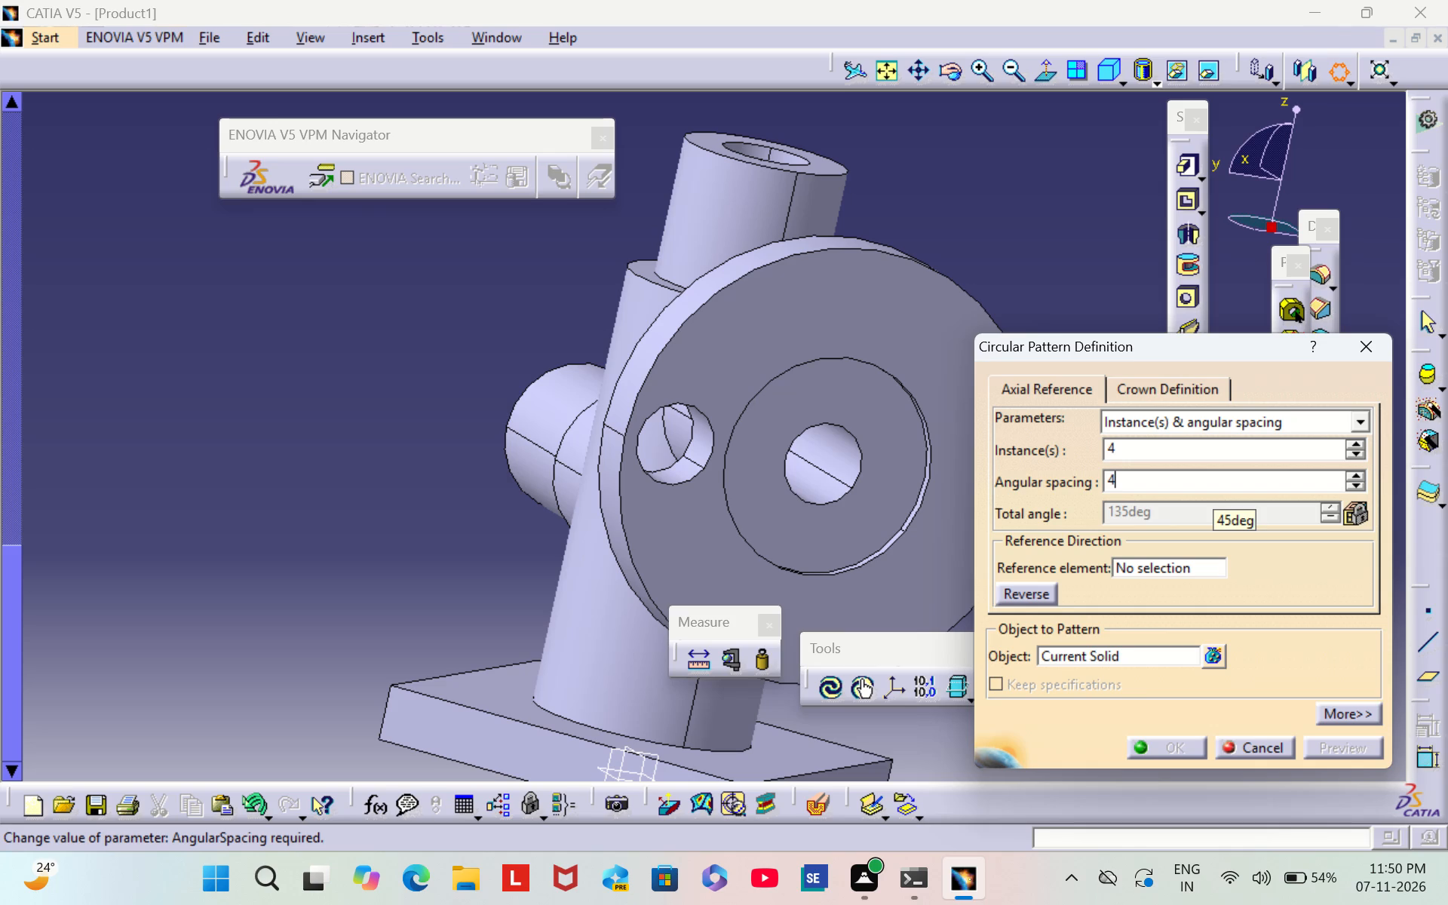
pyautogui.press('BackSpace')
pyautogui.click(1204, 419)
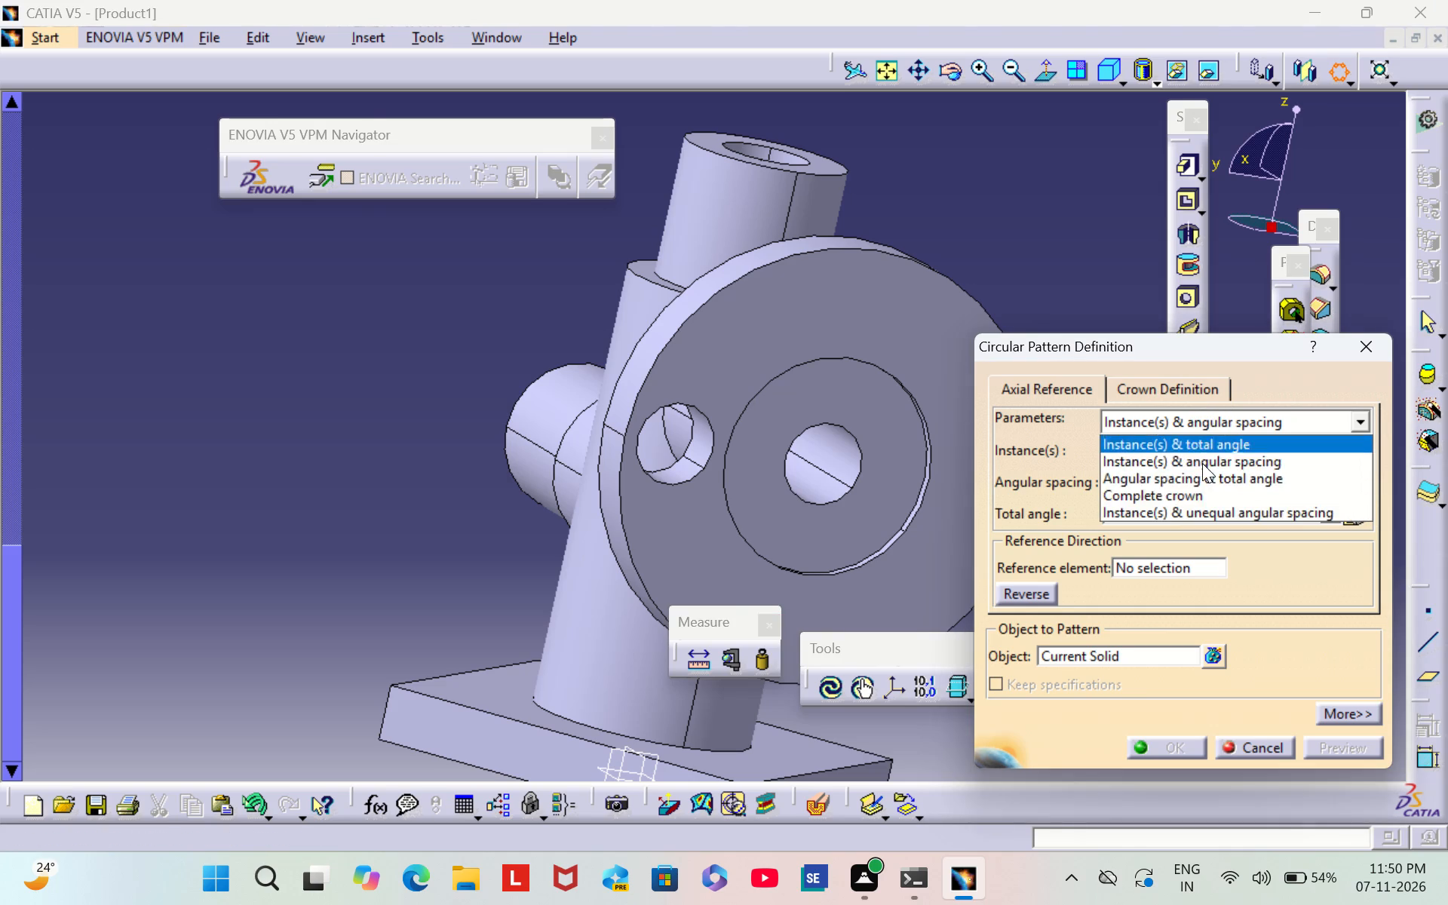
pyautogui.click(1202, 492)
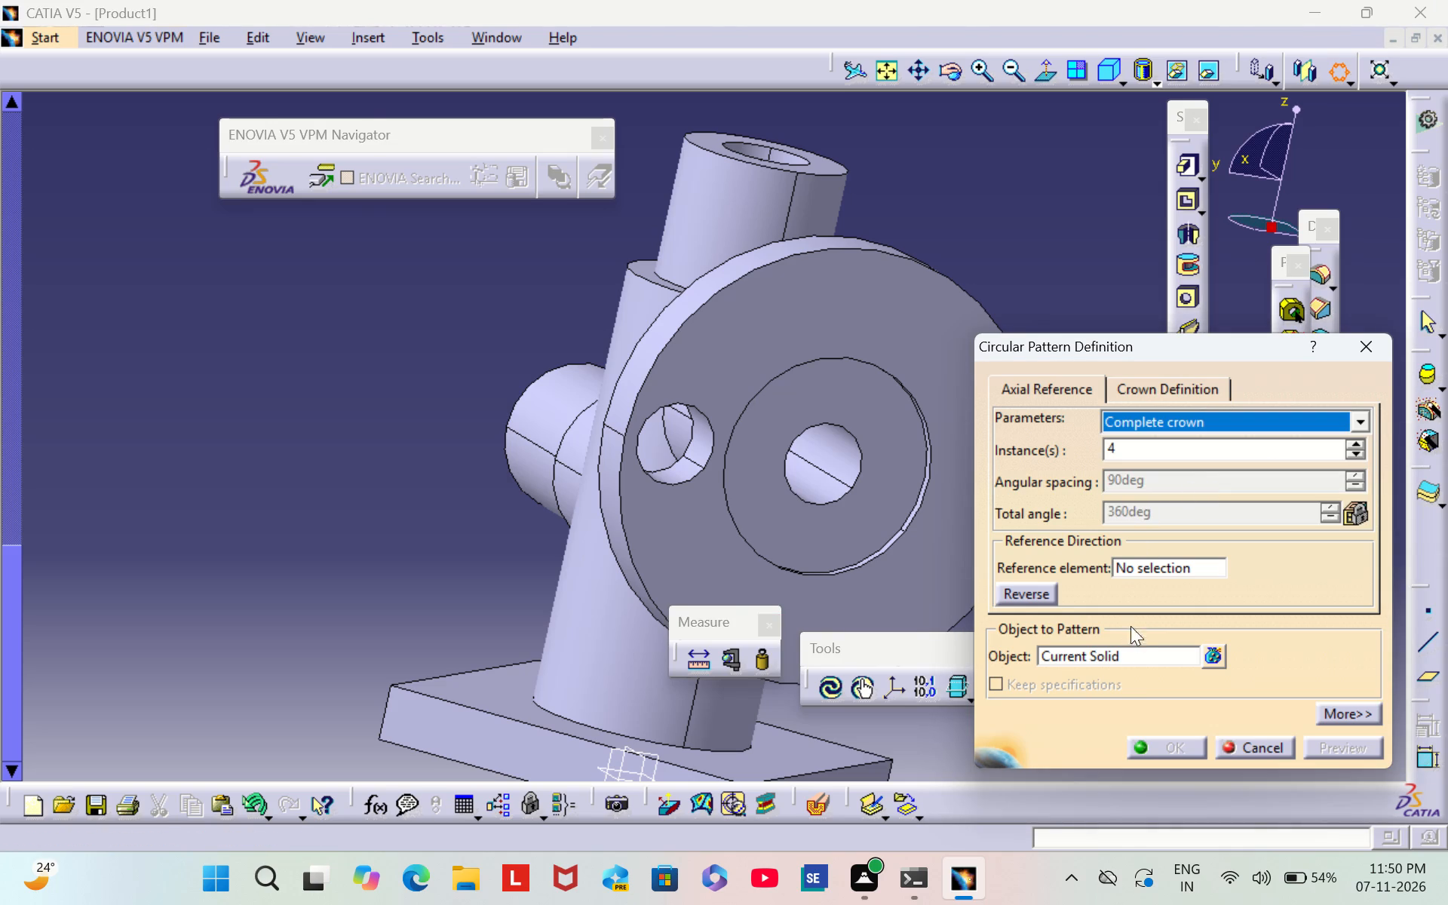
# Use the side cylinder's flange face as the reference element, choose the off-centre flange hole as the object, and create the circular pattern.
pyautogui.click(1158, 563)
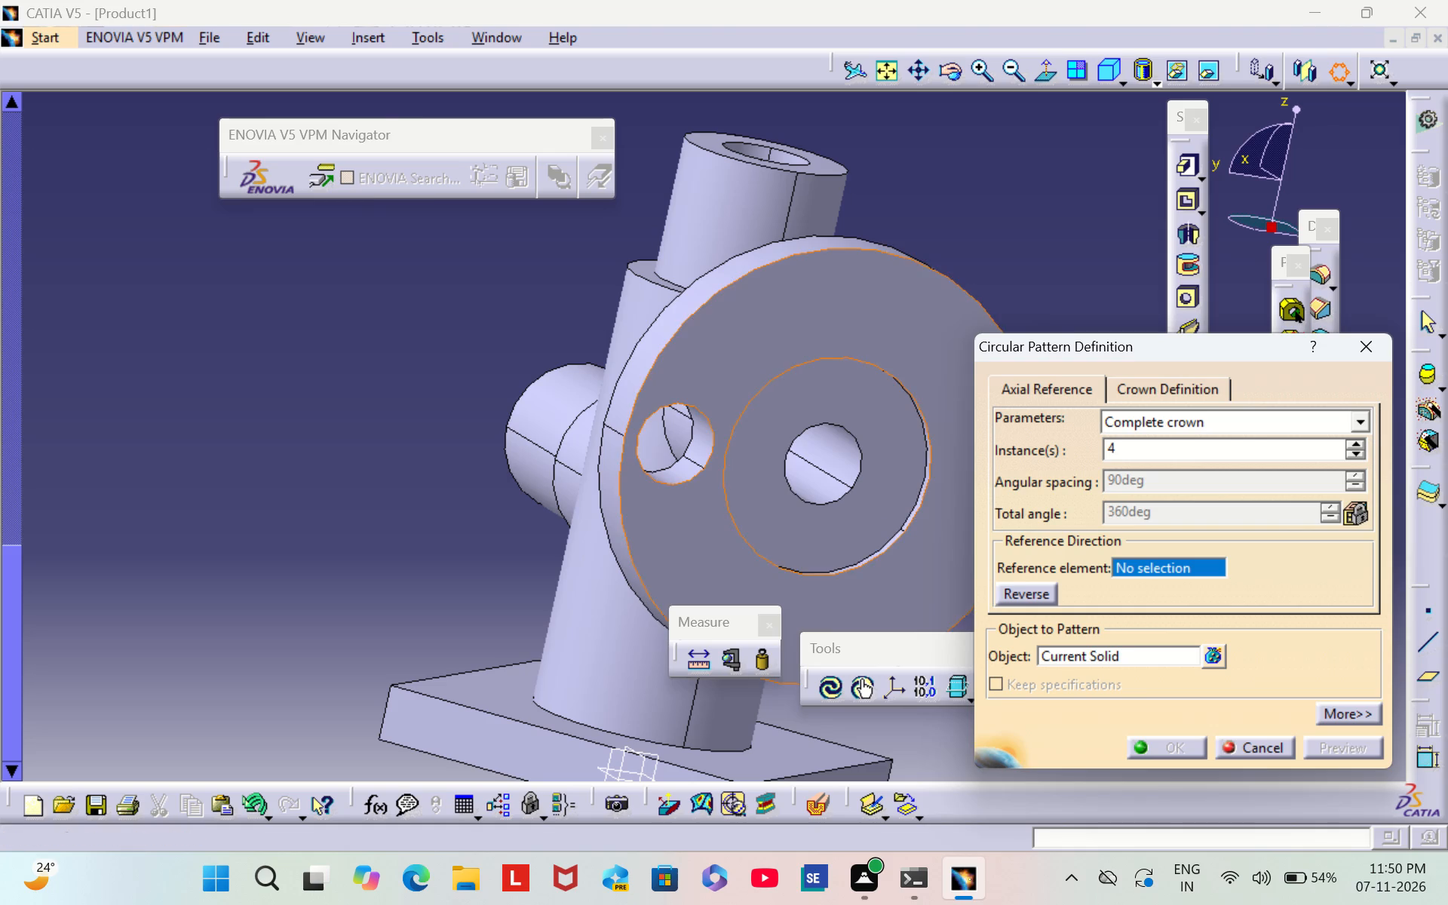
pyautogui.click(701, 546)
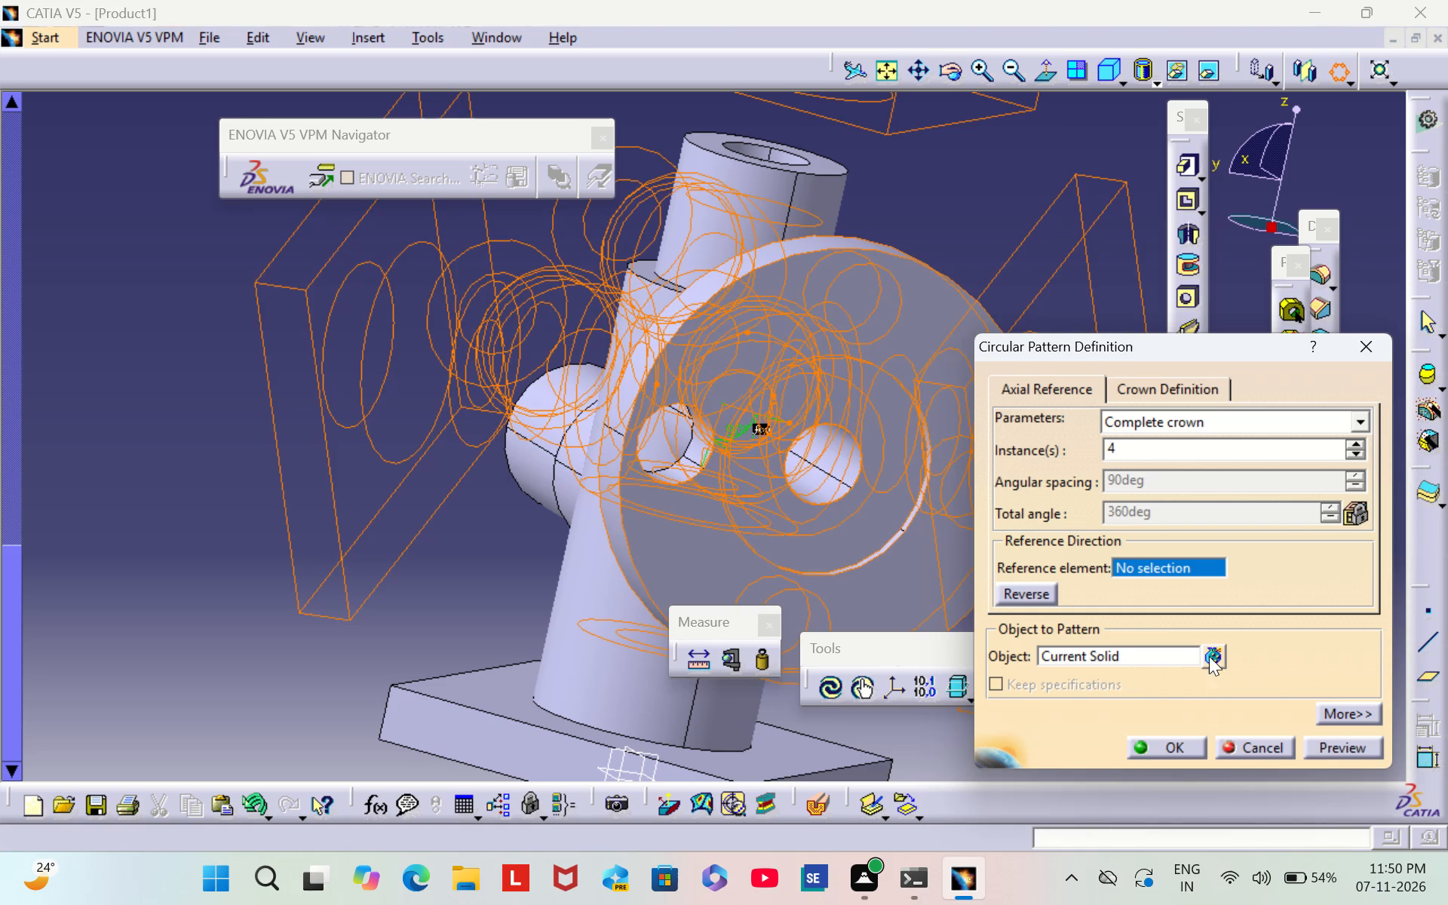
pyautogui.click(1213, 653)
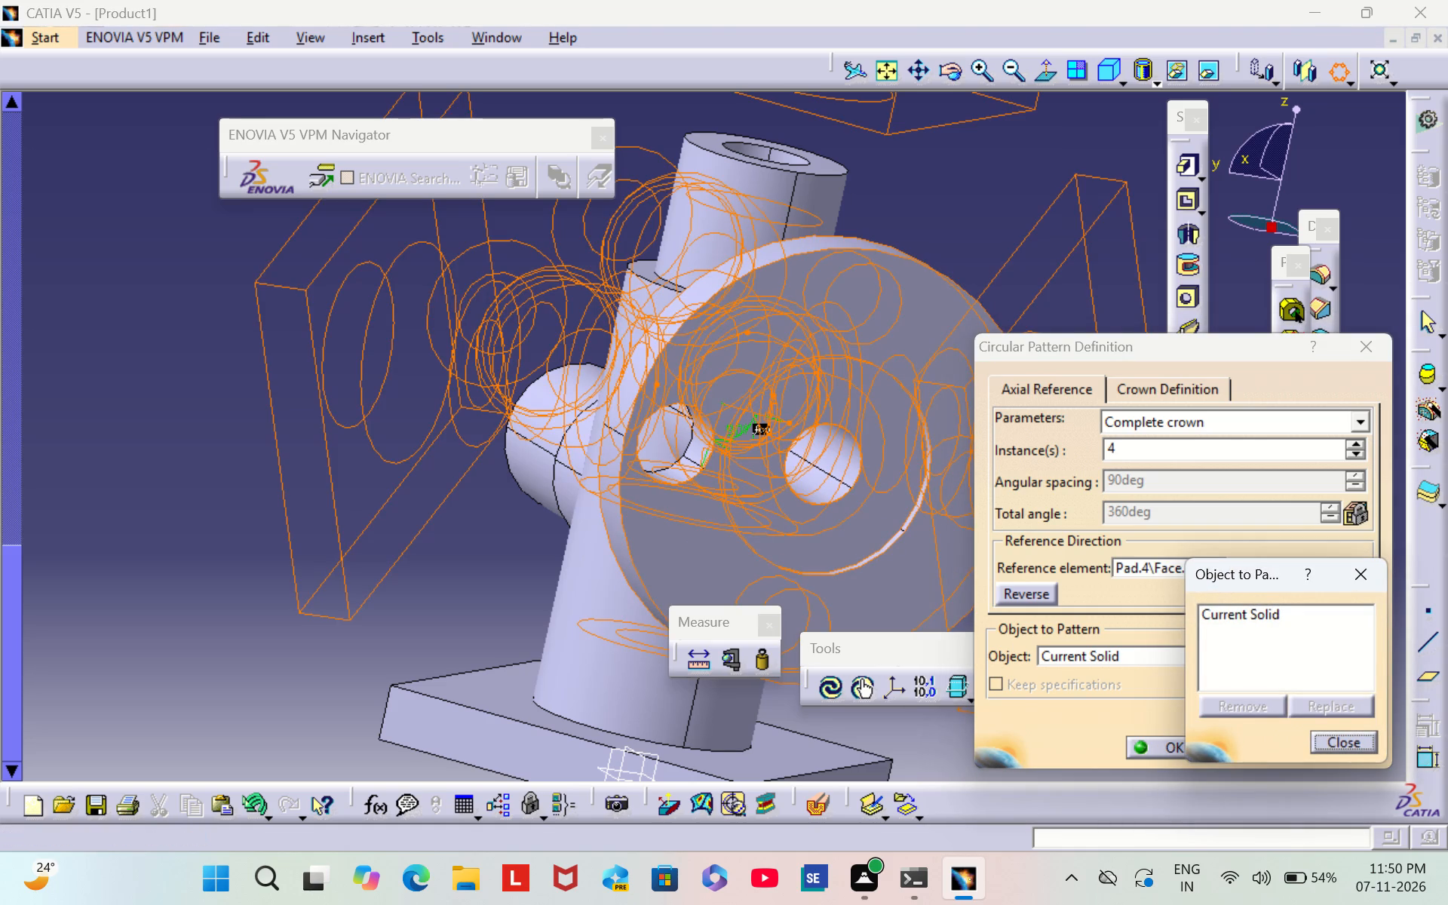
pyautogui.click(1351, 579)
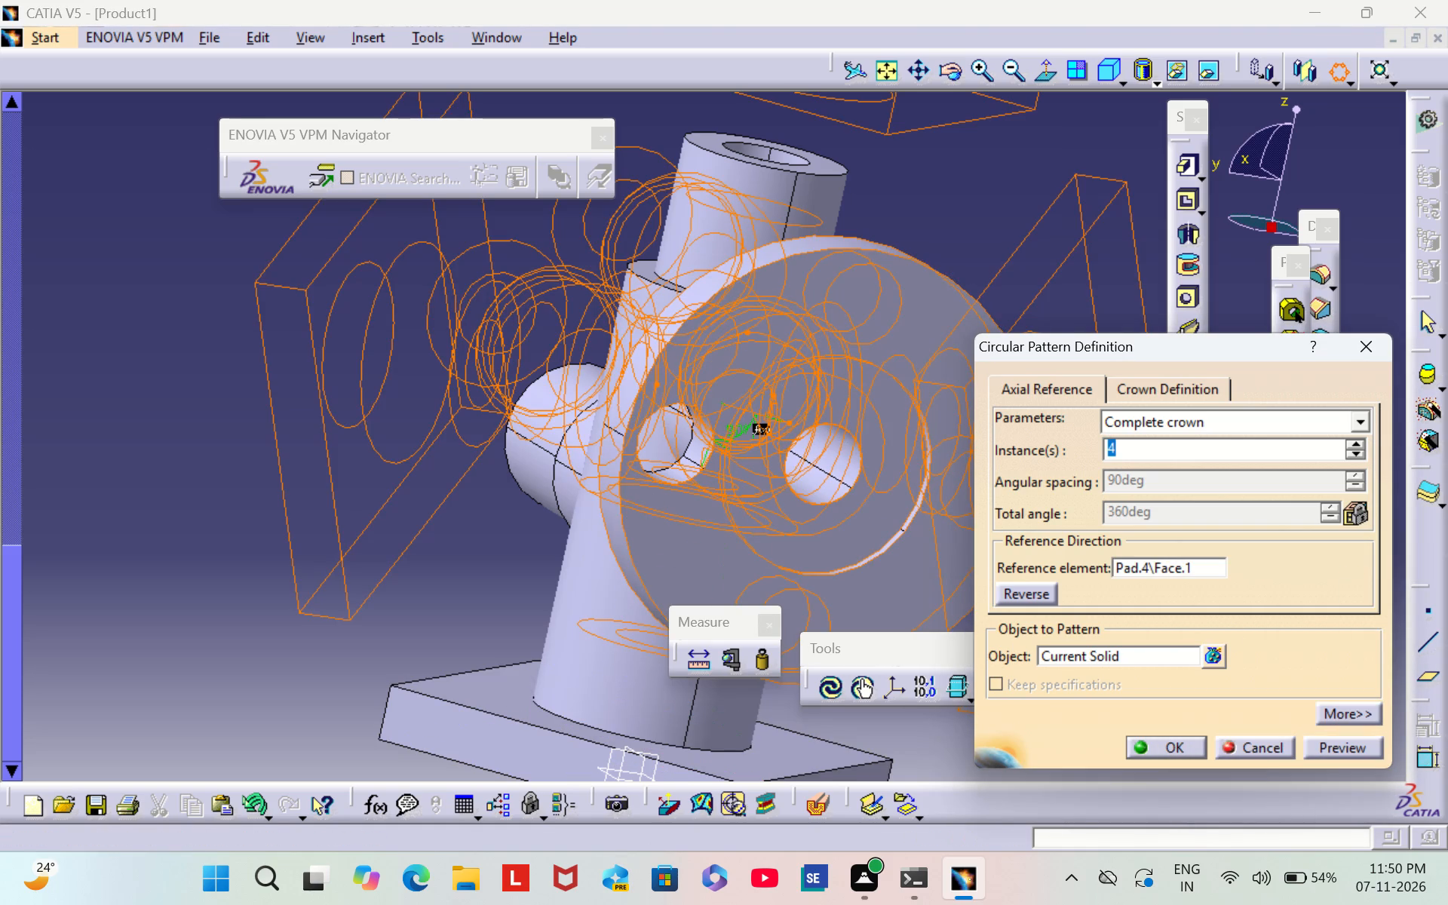
pyautogui.tripleClick(980, 72)
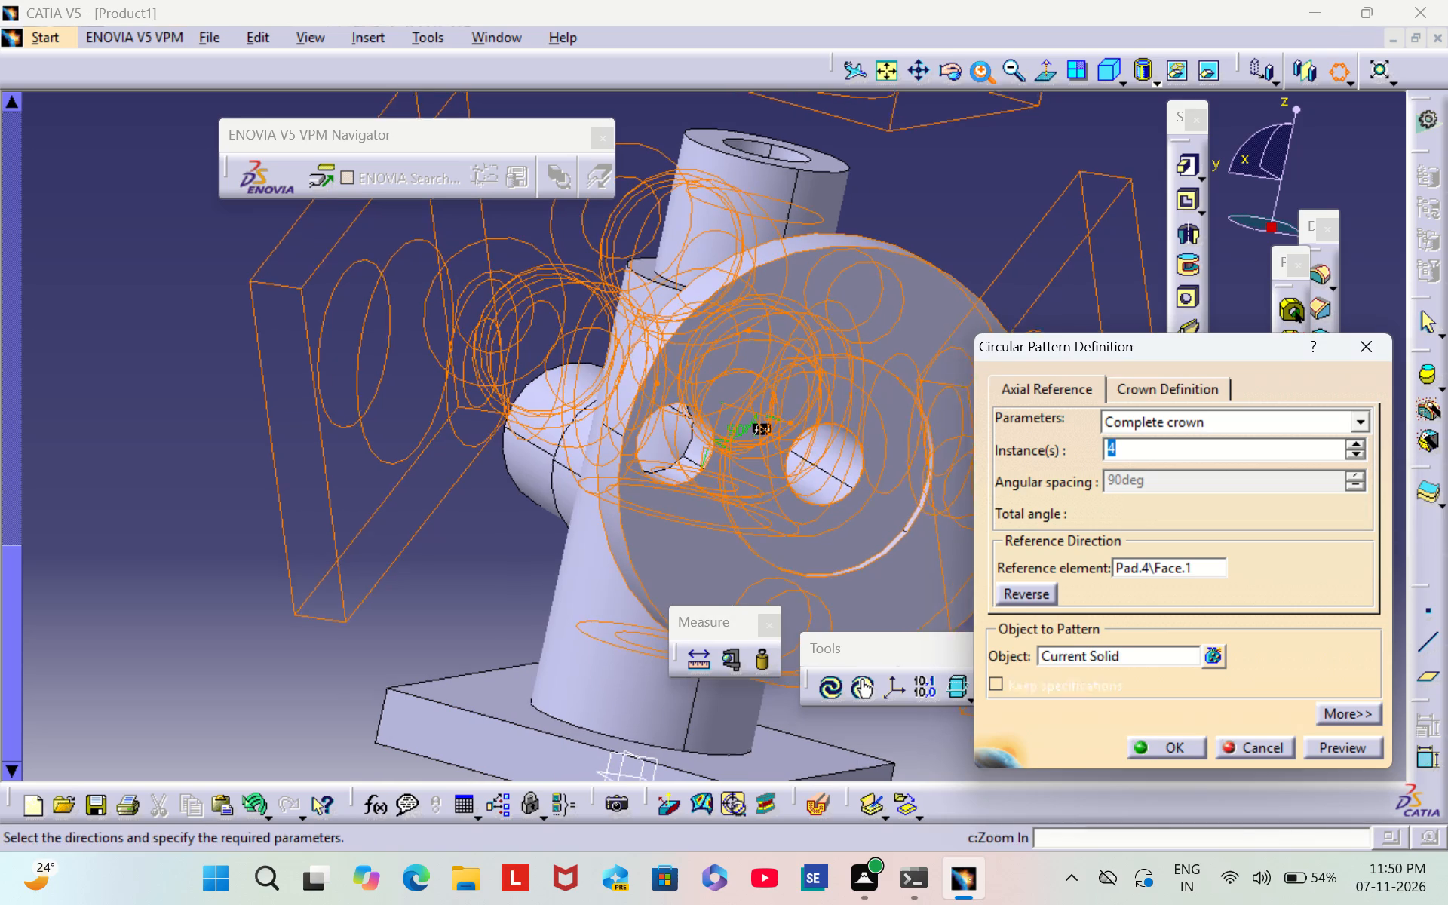
pyautogui.tripleClick(980, 72)
pyautogui.tripleClick(980, 72)
pyautogui.tripleClick(980, 72)
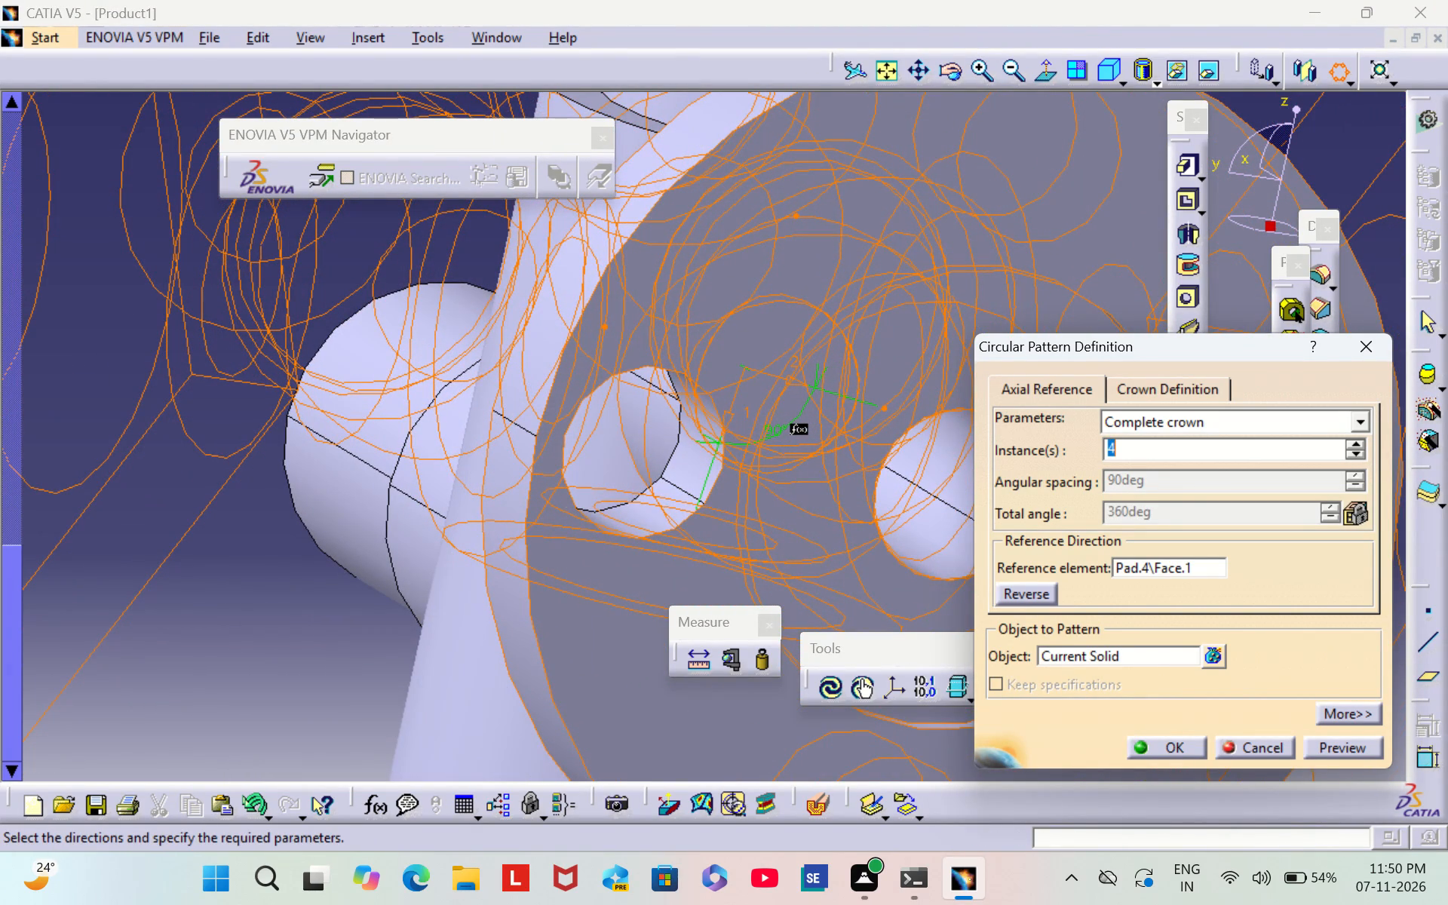
pyautogui.click(686, 518)
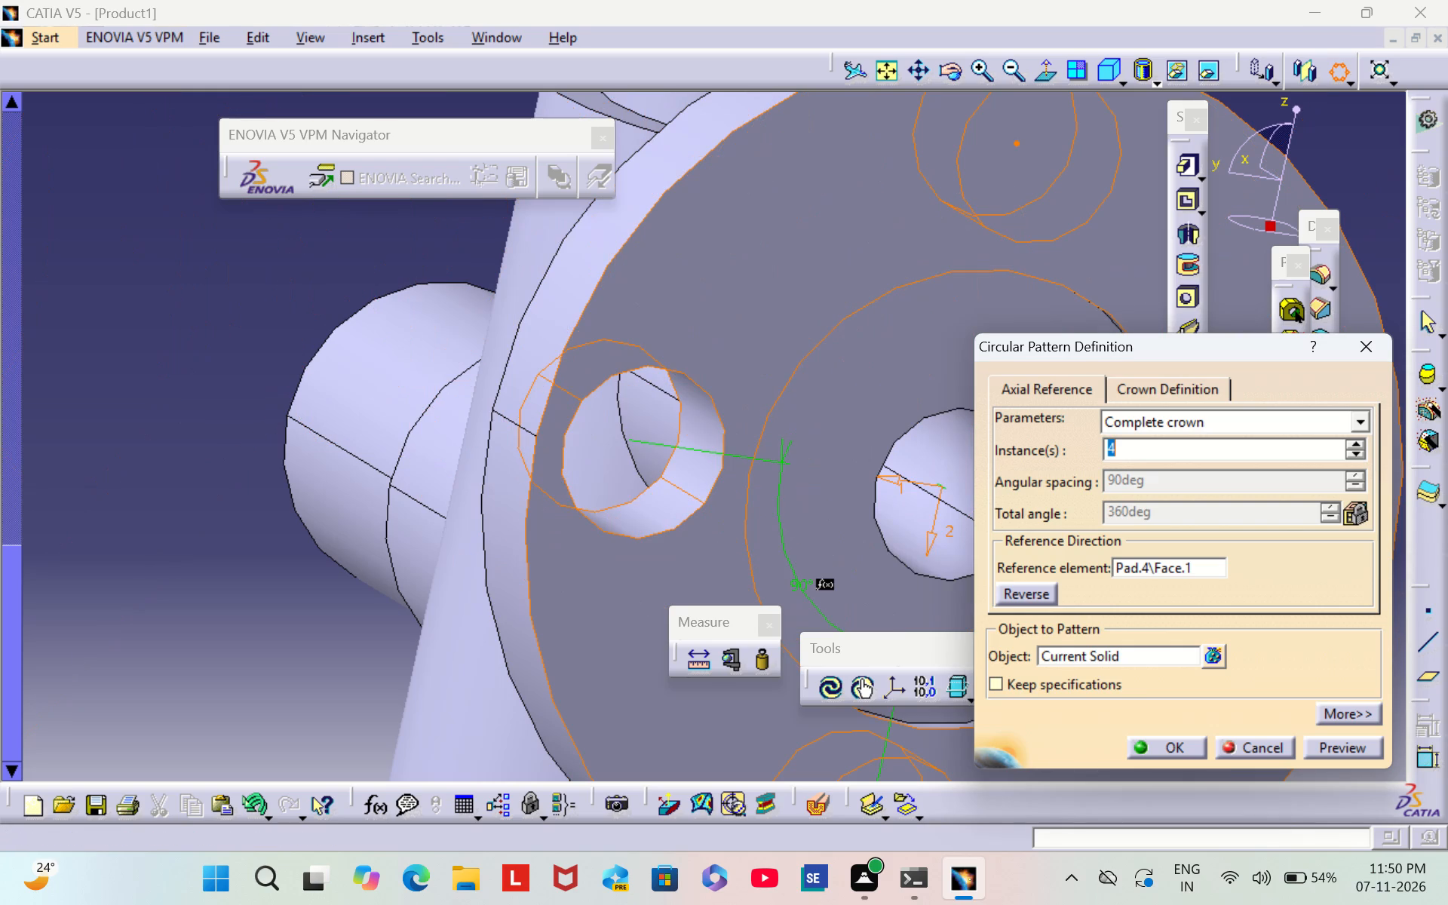
pyautogui.click(1183, 746)
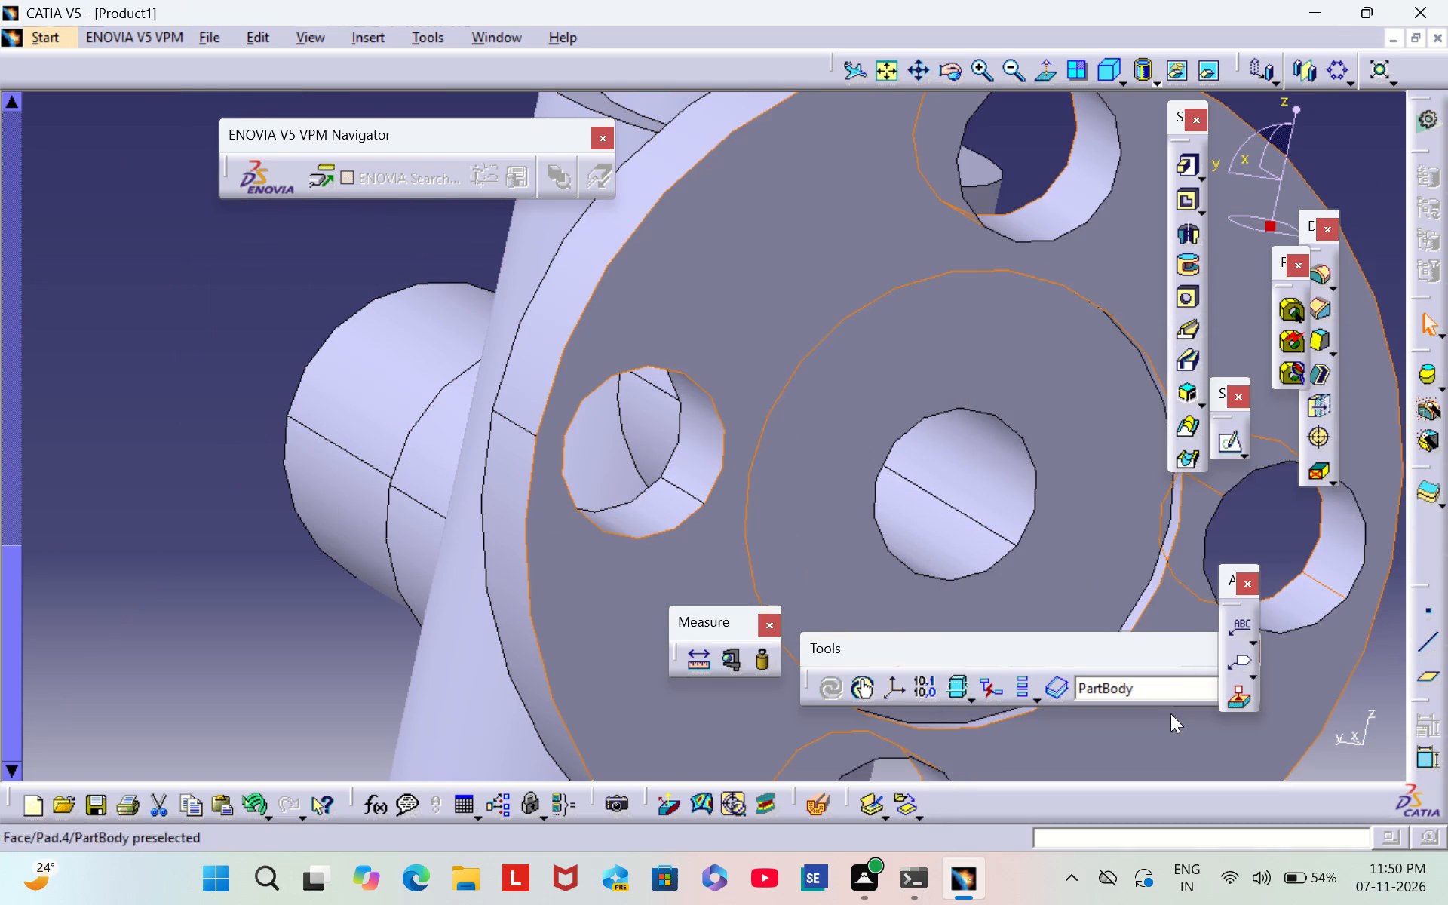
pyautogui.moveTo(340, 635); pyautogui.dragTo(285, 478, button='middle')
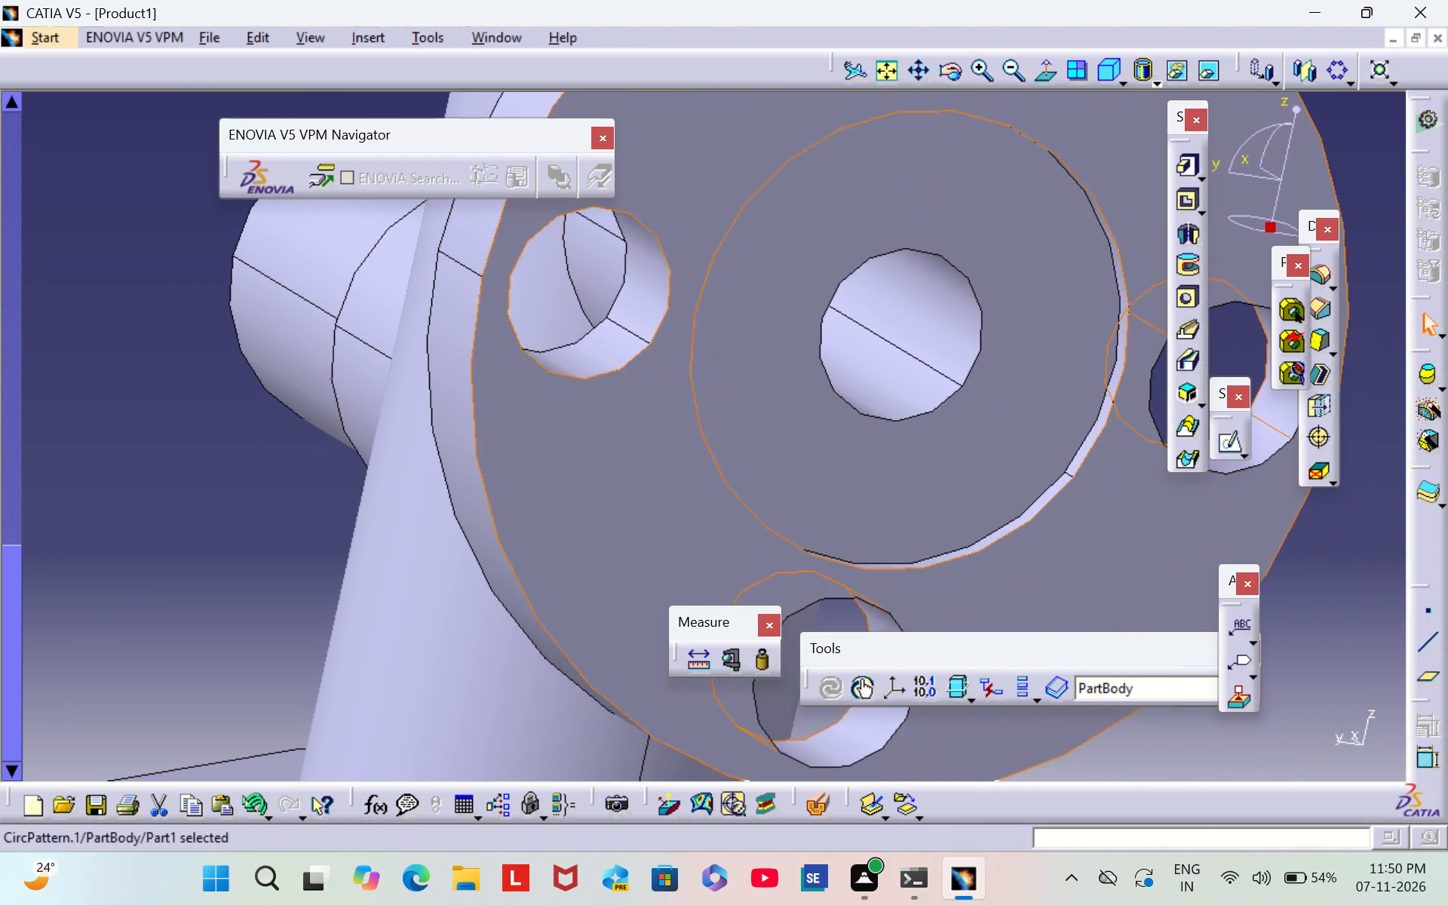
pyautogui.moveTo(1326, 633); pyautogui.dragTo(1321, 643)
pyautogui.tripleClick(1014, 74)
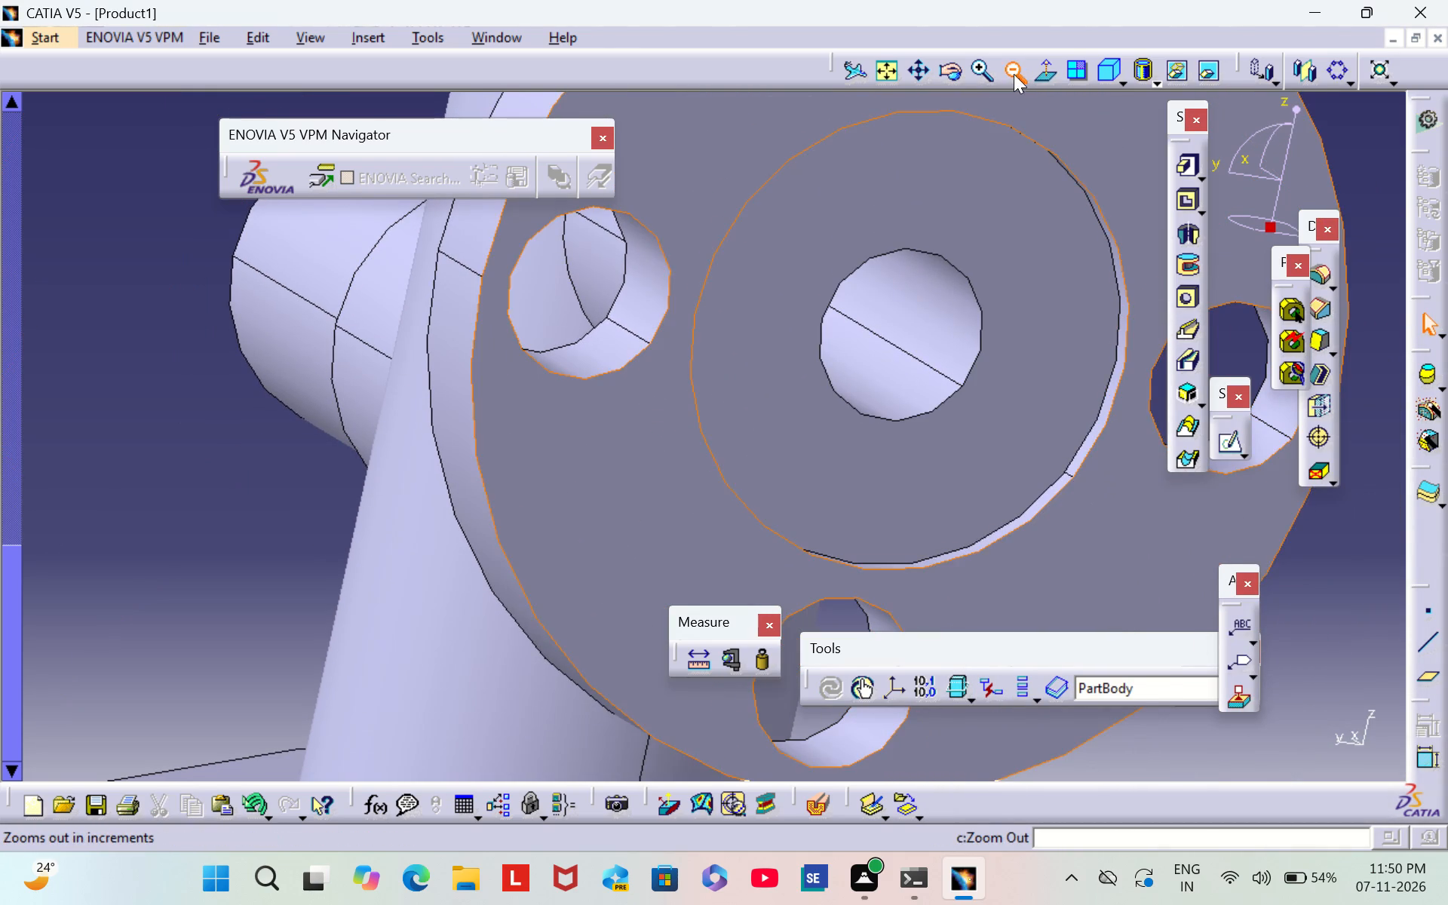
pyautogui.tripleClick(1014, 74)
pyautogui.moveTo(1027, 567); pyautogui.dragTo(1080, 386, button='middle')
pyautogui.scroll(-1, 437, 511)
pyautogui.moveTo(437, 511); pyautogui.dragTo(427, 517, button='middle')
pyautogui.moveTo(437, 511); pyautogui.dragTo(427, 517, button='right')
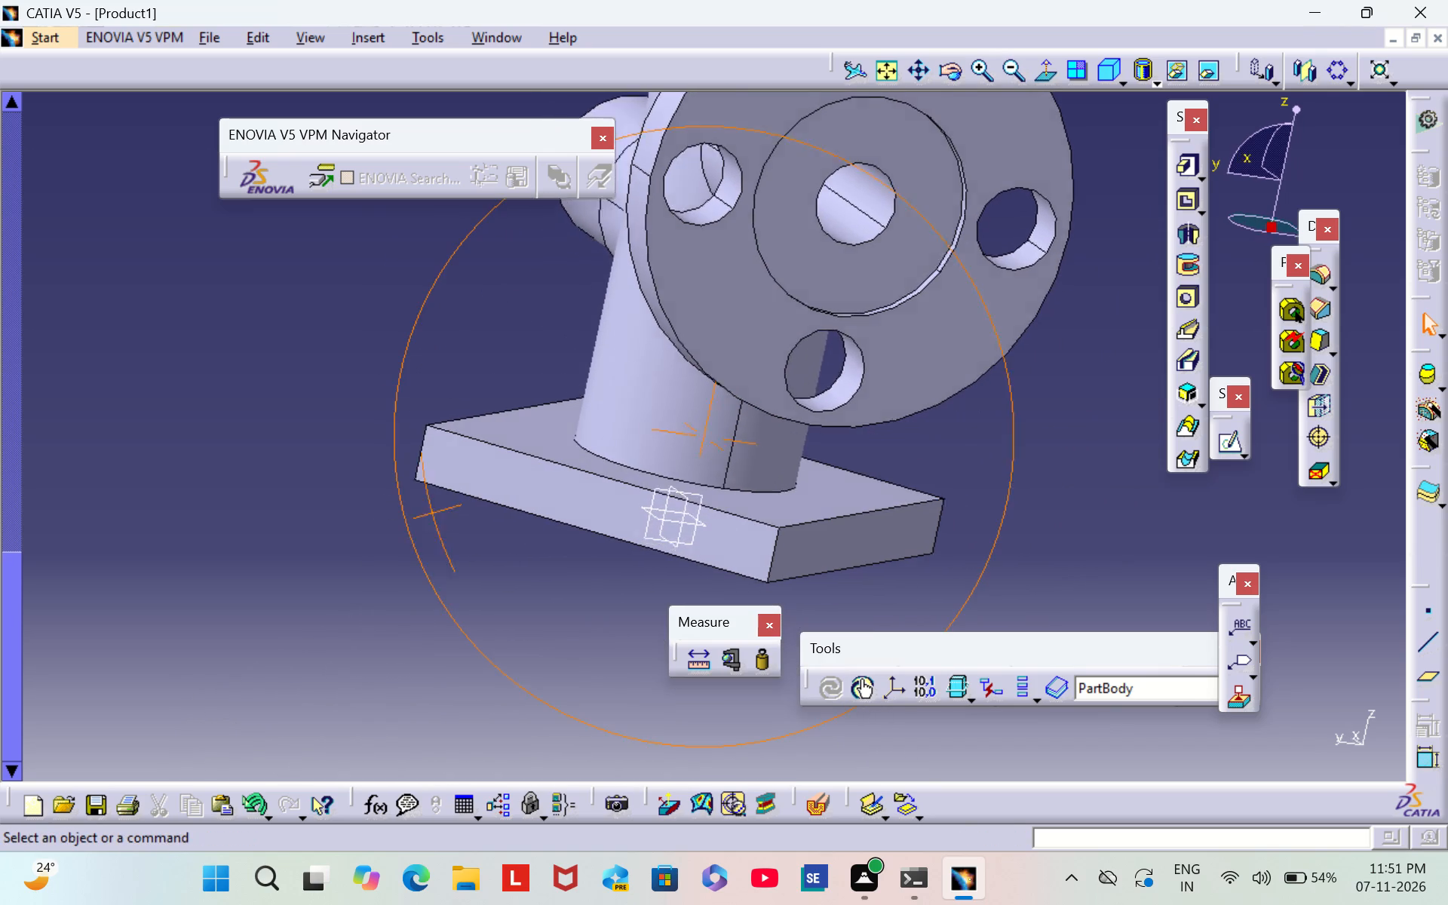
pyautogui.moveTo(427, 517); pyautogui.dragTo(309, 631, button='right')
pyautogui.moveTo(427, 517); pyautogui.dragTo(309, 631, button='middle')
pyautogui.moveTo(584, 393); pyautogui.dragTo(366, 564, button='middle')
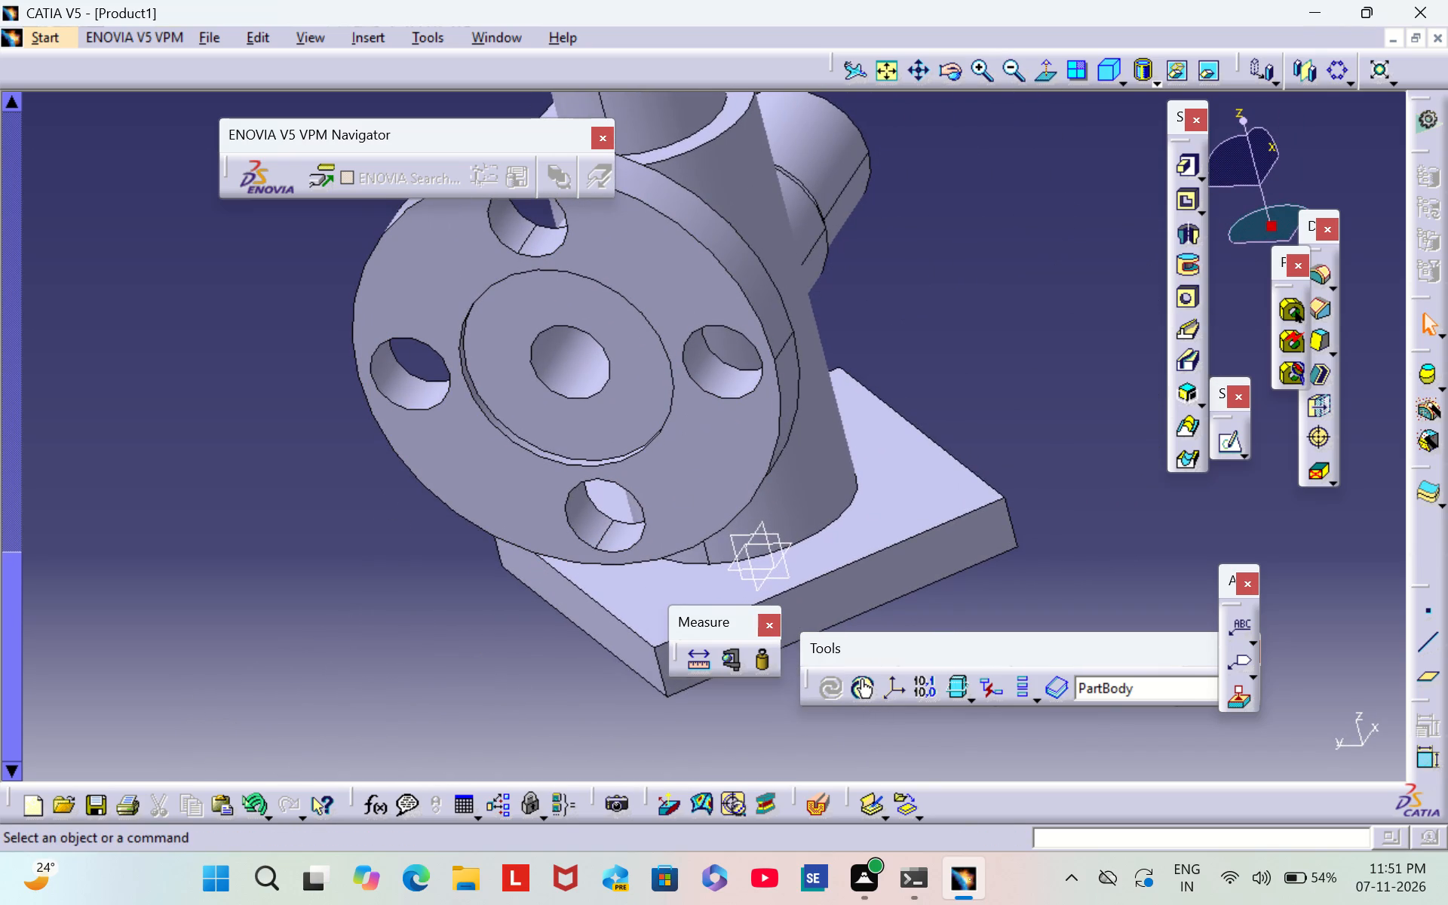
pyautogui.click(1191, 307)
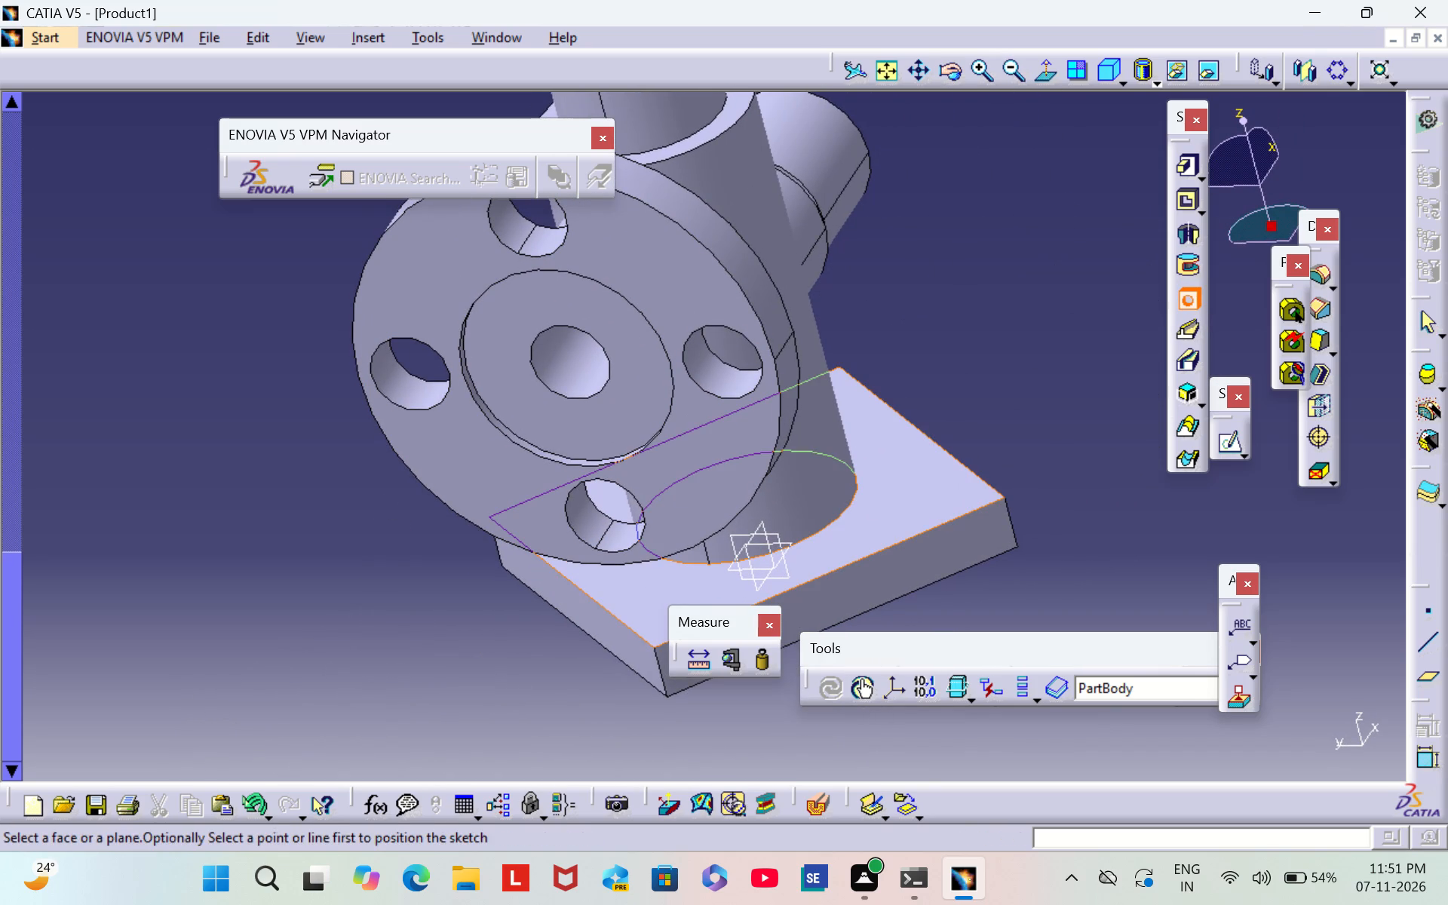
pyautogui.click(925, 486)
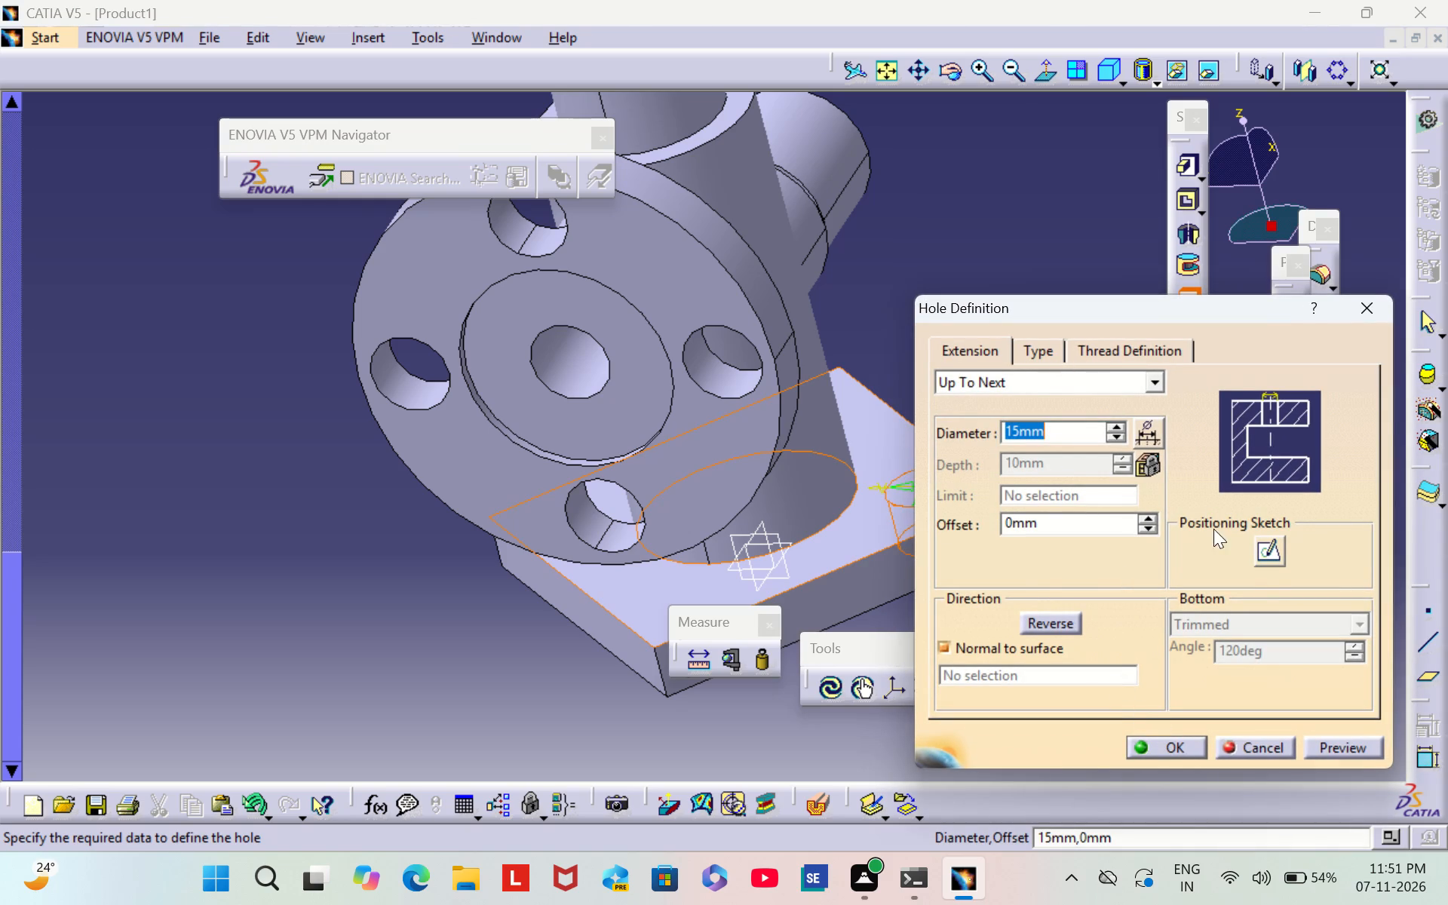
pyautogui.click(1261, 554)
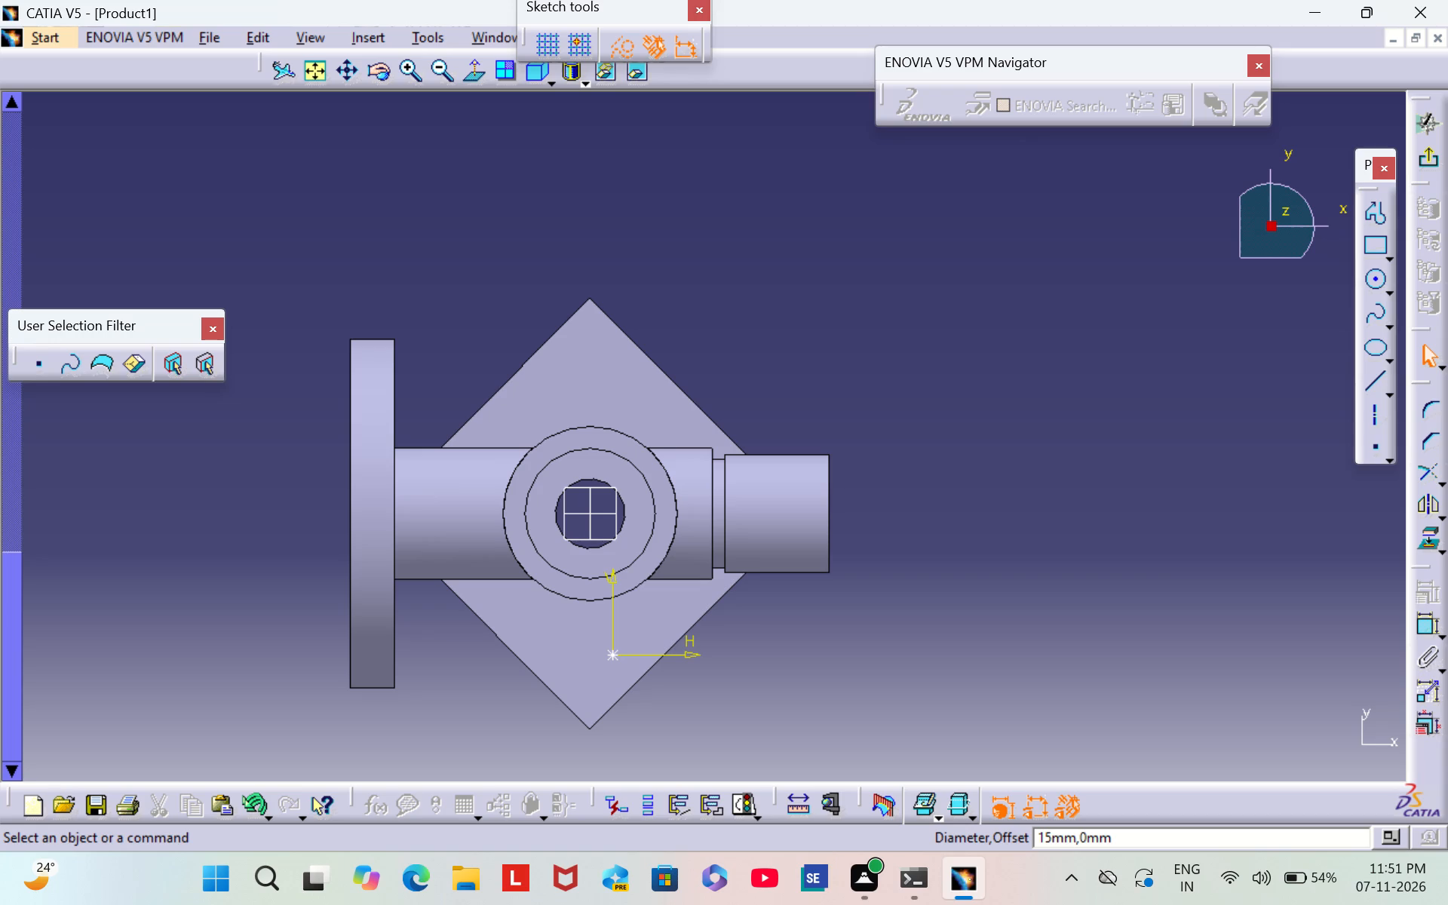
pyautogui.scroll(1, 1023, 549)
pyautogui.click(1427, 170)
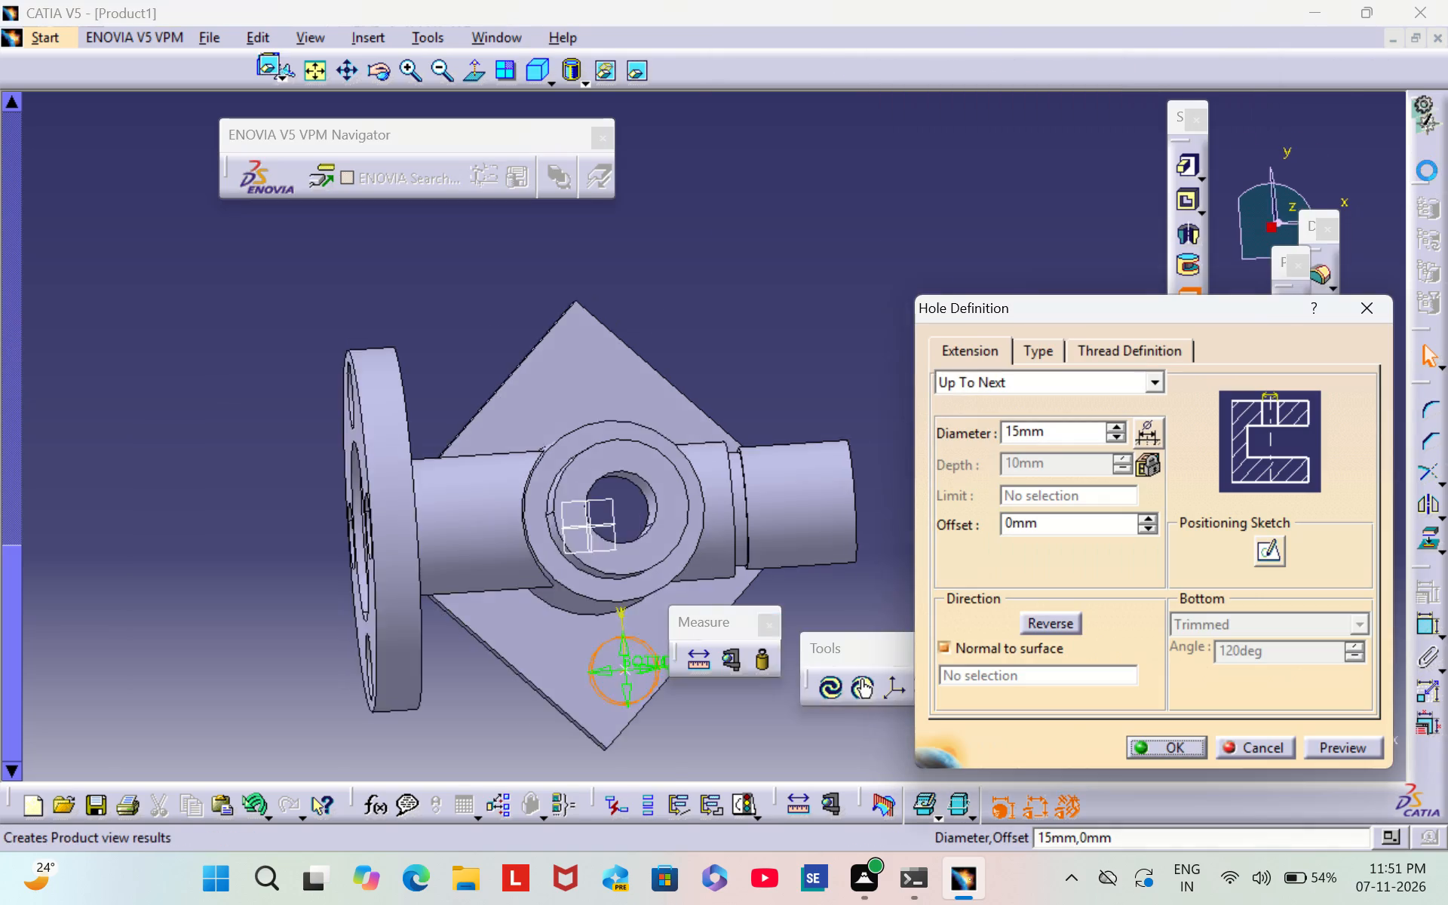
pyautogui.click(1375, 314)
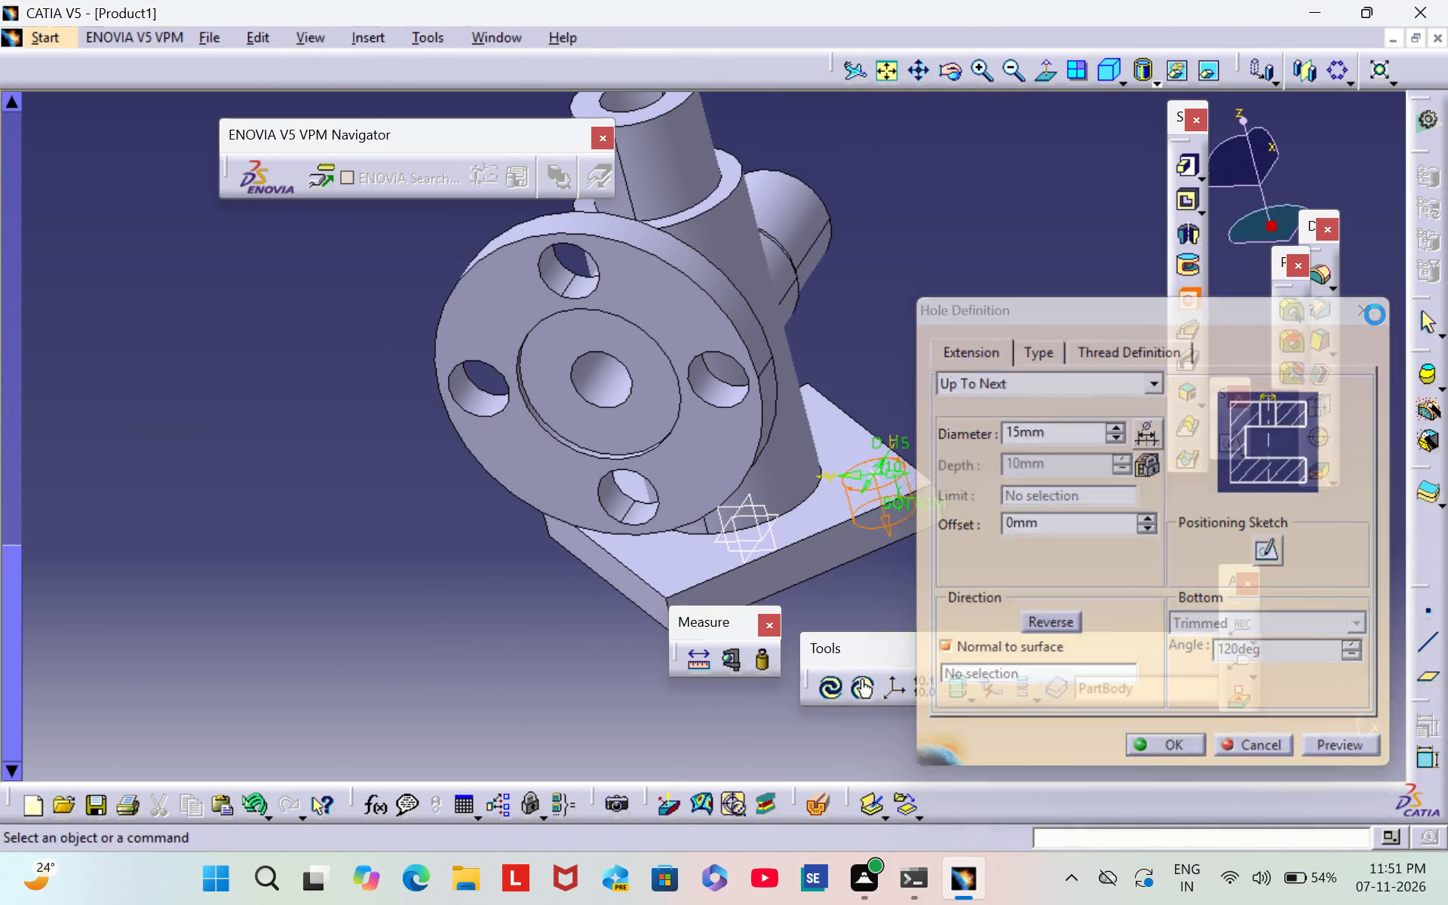
# Start a hole on the top face of the square base and open its positioning sketch.
pyautogui.scroll(-1, 456, 586)
pyautogui.moveTo(456, 586); pyautogui.dragTo(948, 606, button='middle')
pyautogui.moveTo(457, 584); pyautogui.dragTo(948, 606, button='right')
pyautogui.moveTo(948, 606); pyautogui.dragTo(948, 605, button='middle')
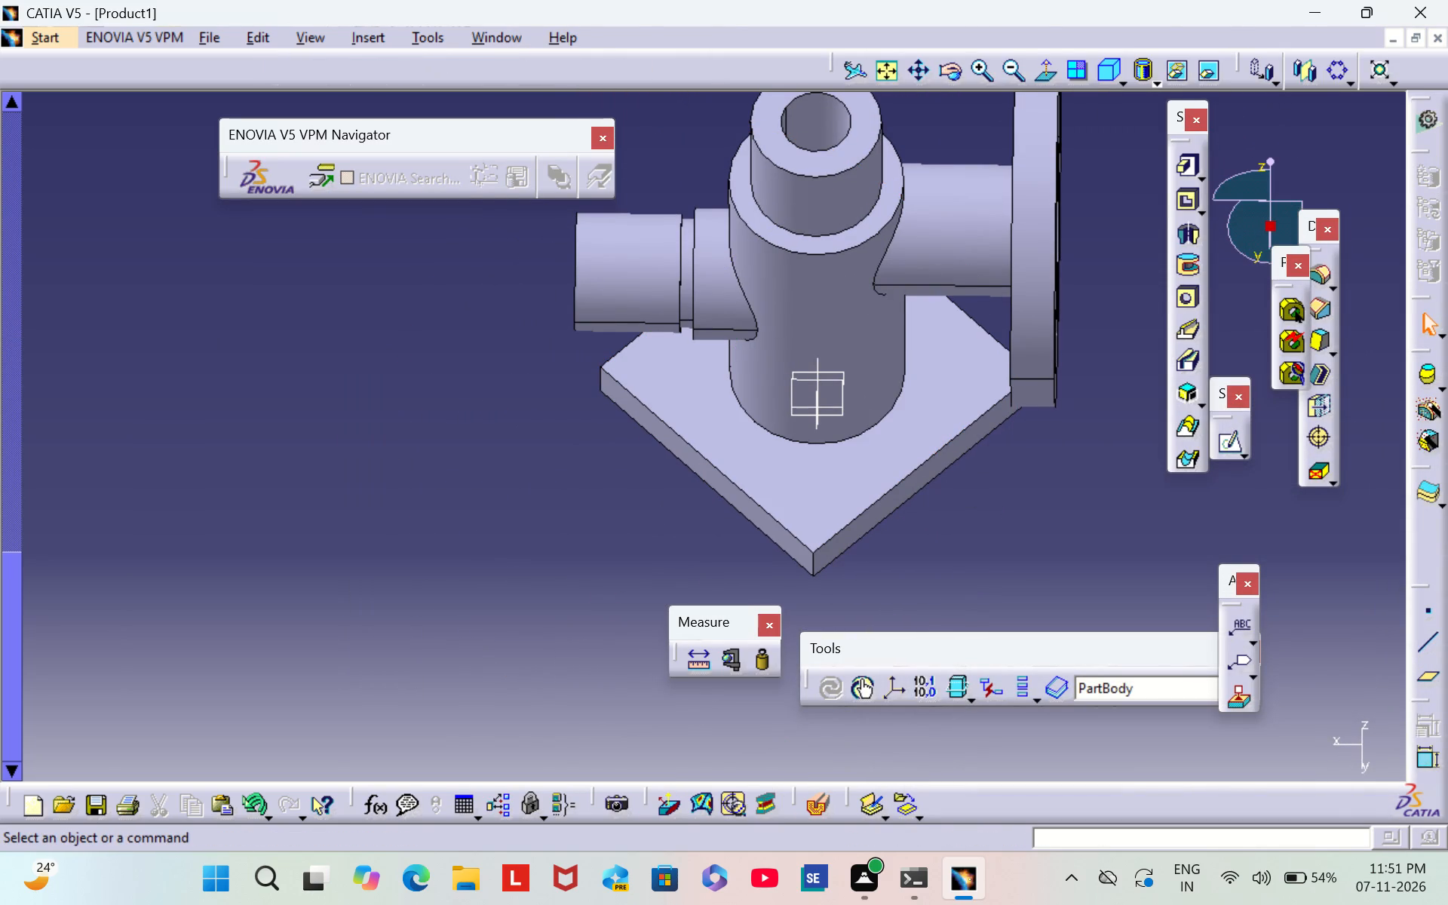
pyautogui.click(1186, 300)
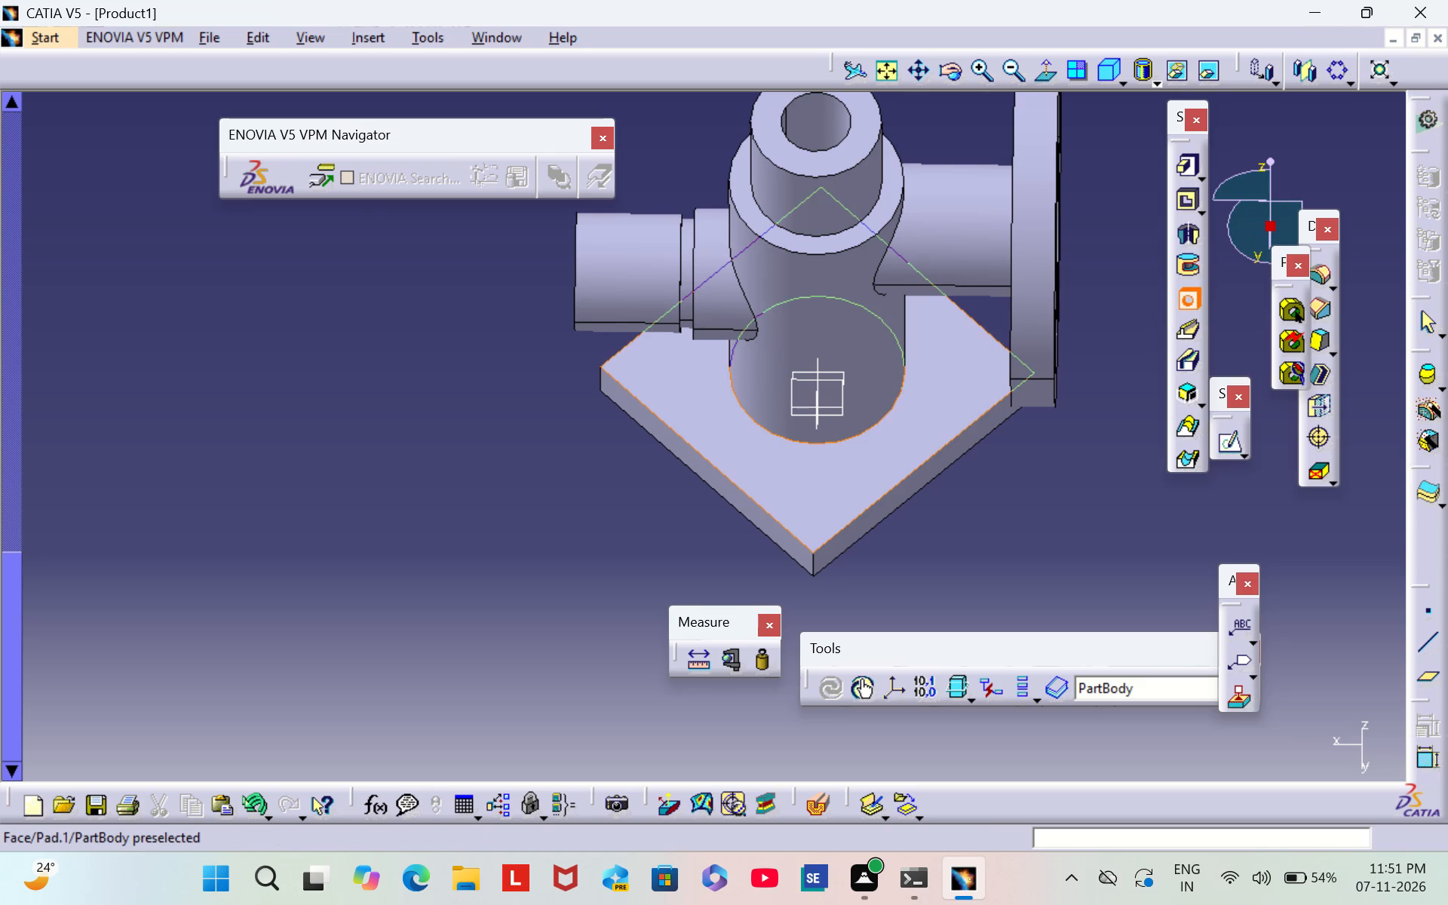
pyautogui.click(959, 370)
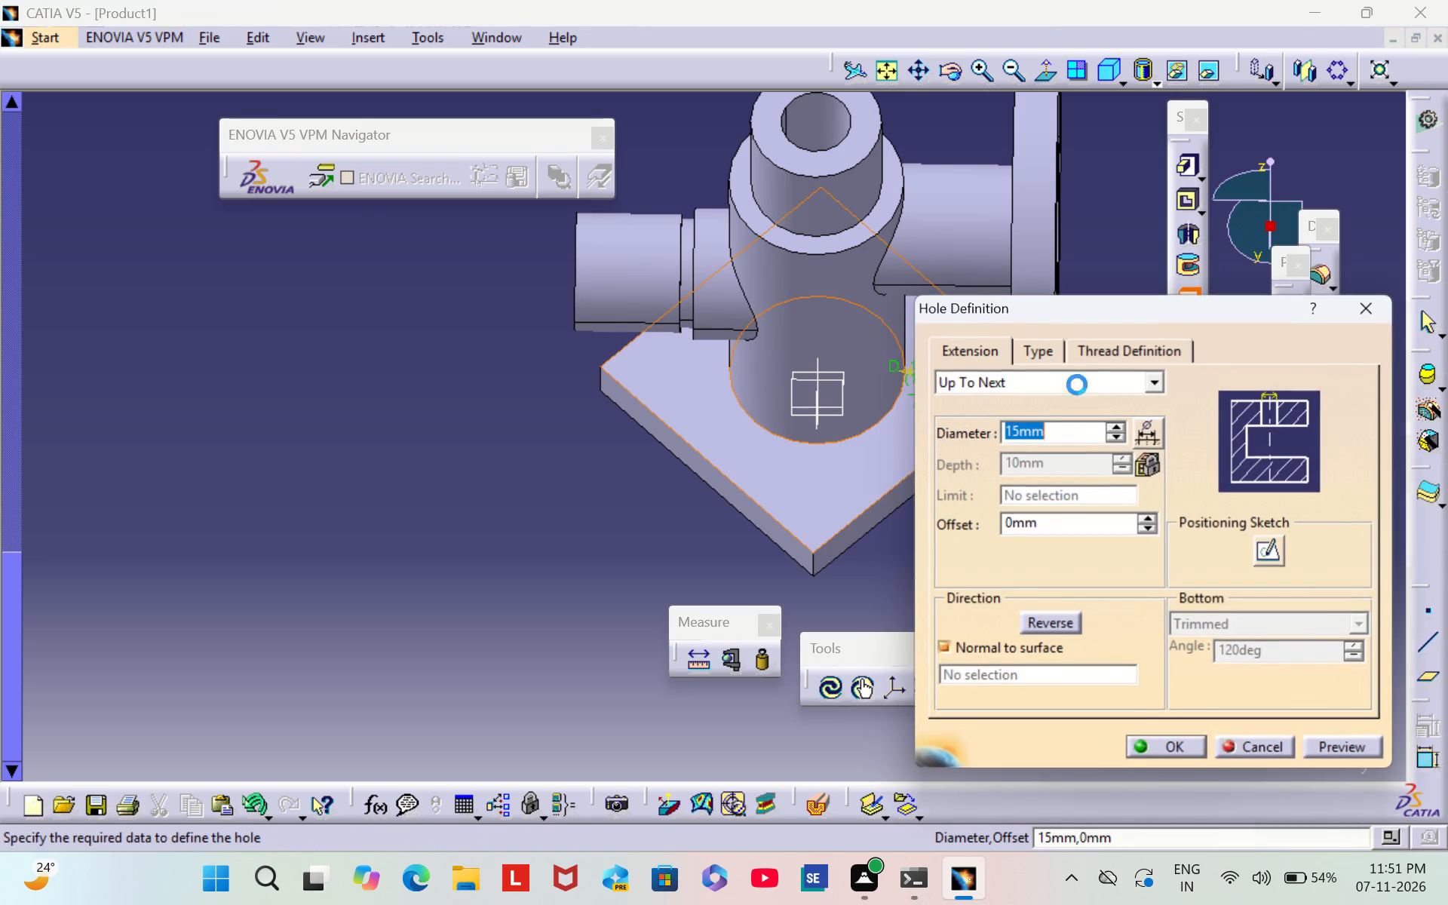
pyautogui.click(1271, 554)
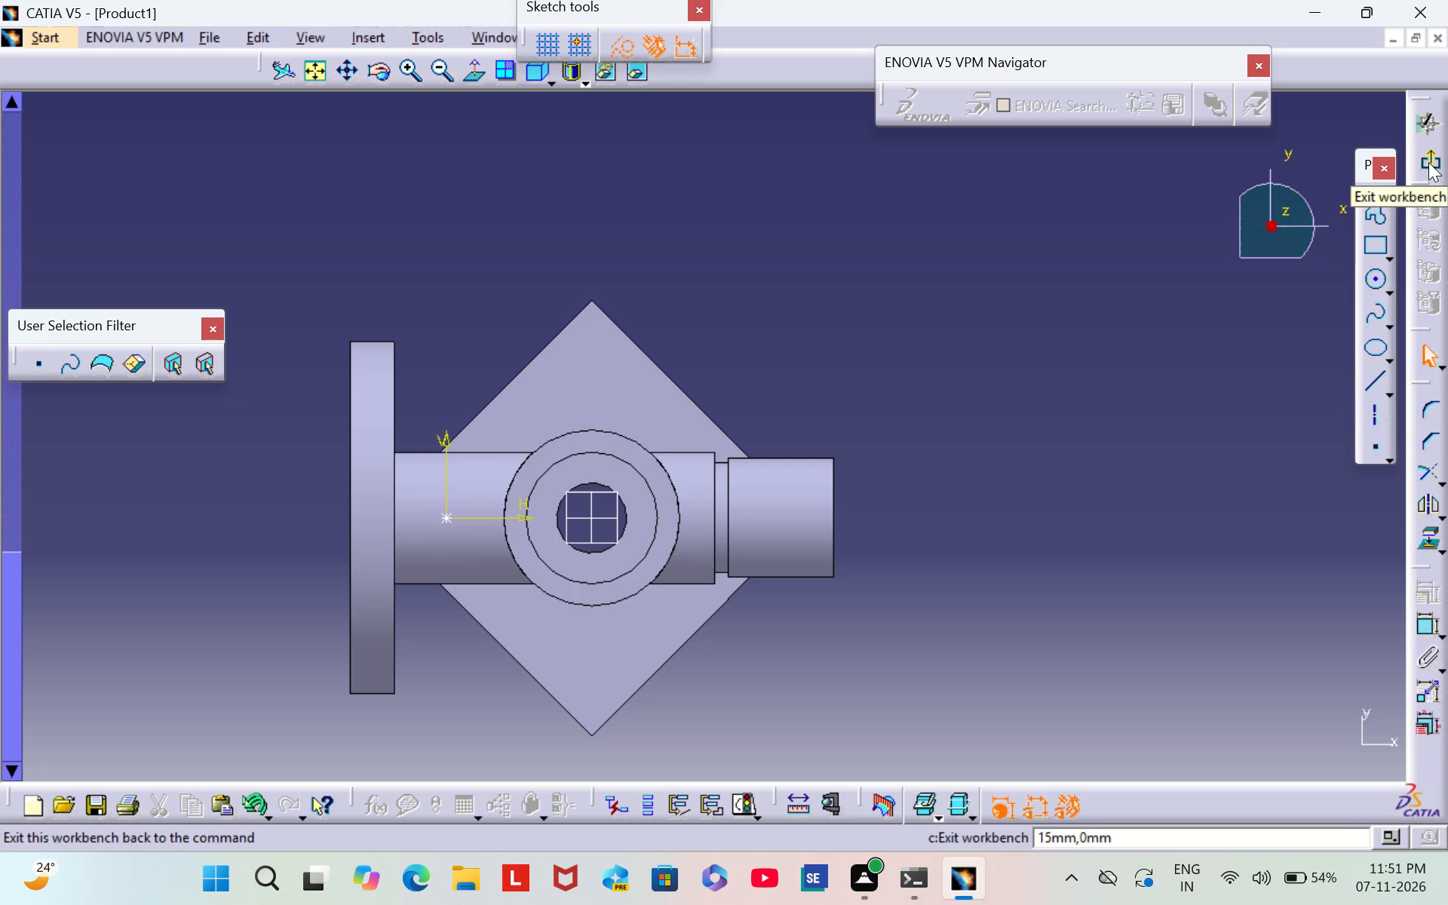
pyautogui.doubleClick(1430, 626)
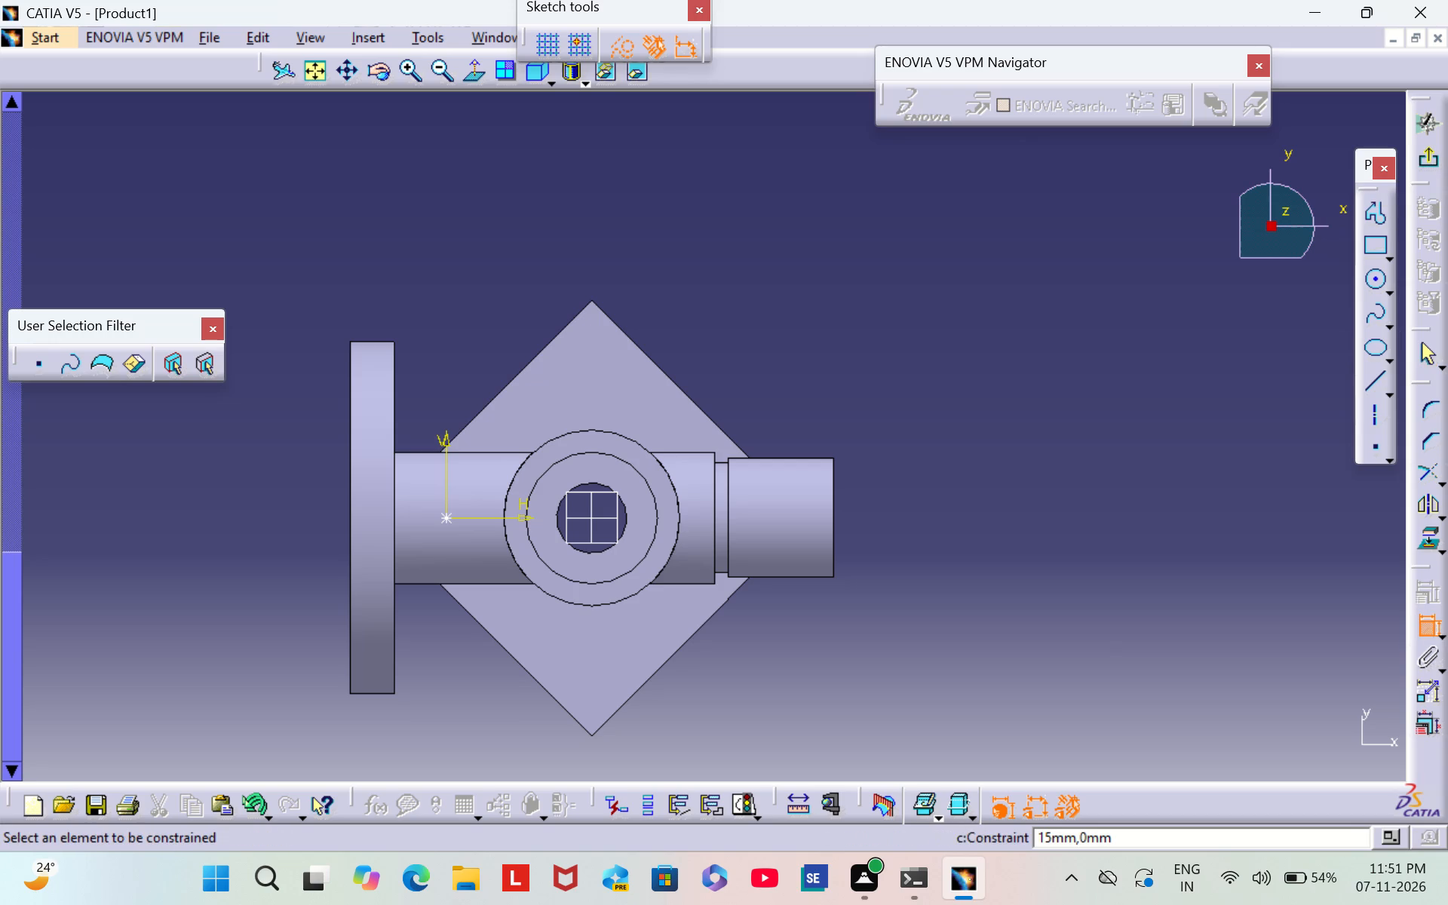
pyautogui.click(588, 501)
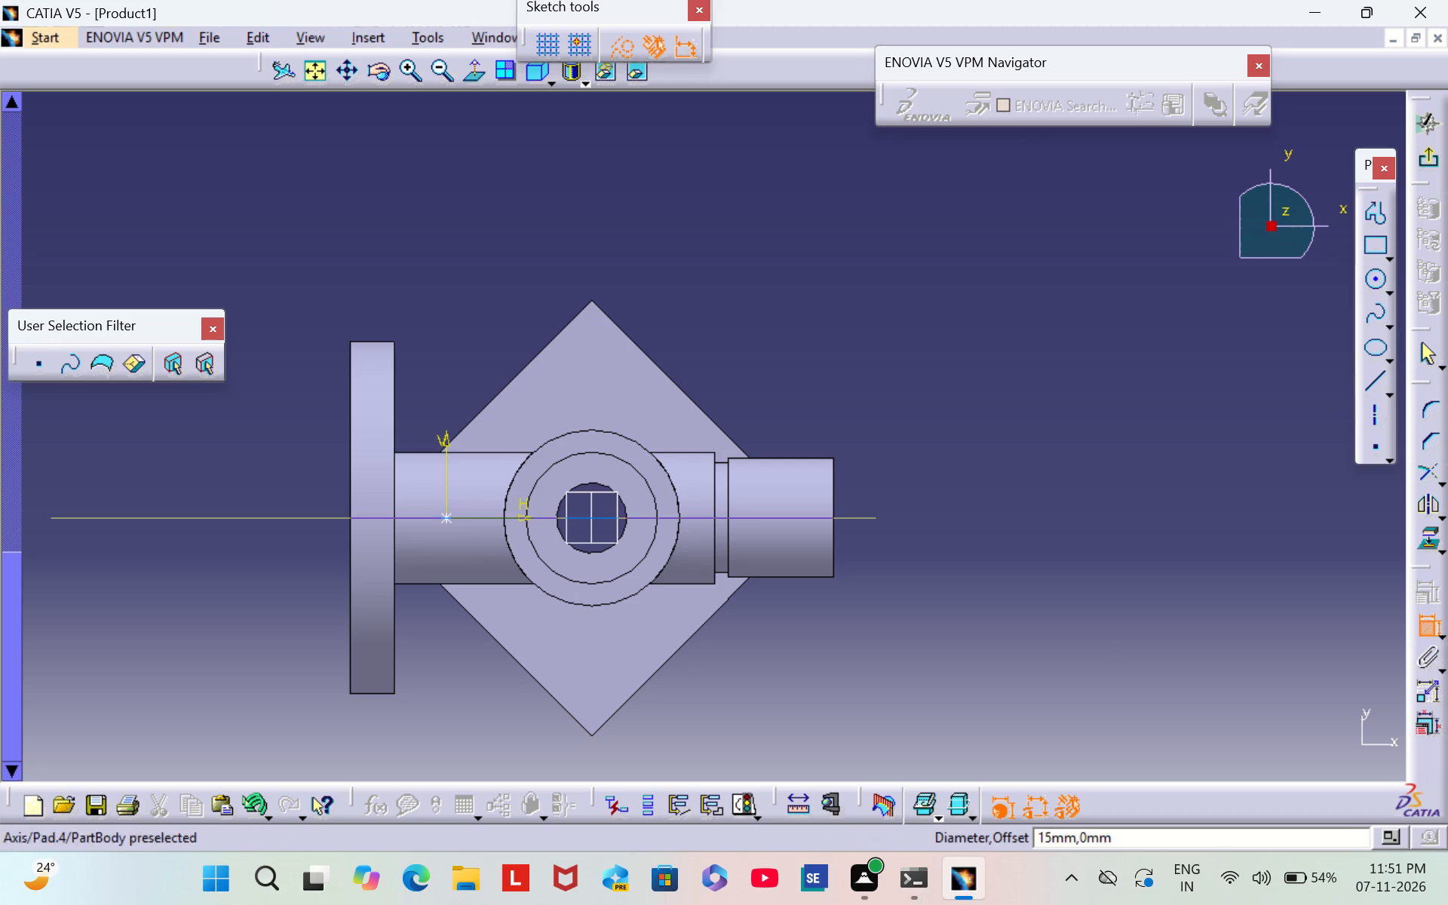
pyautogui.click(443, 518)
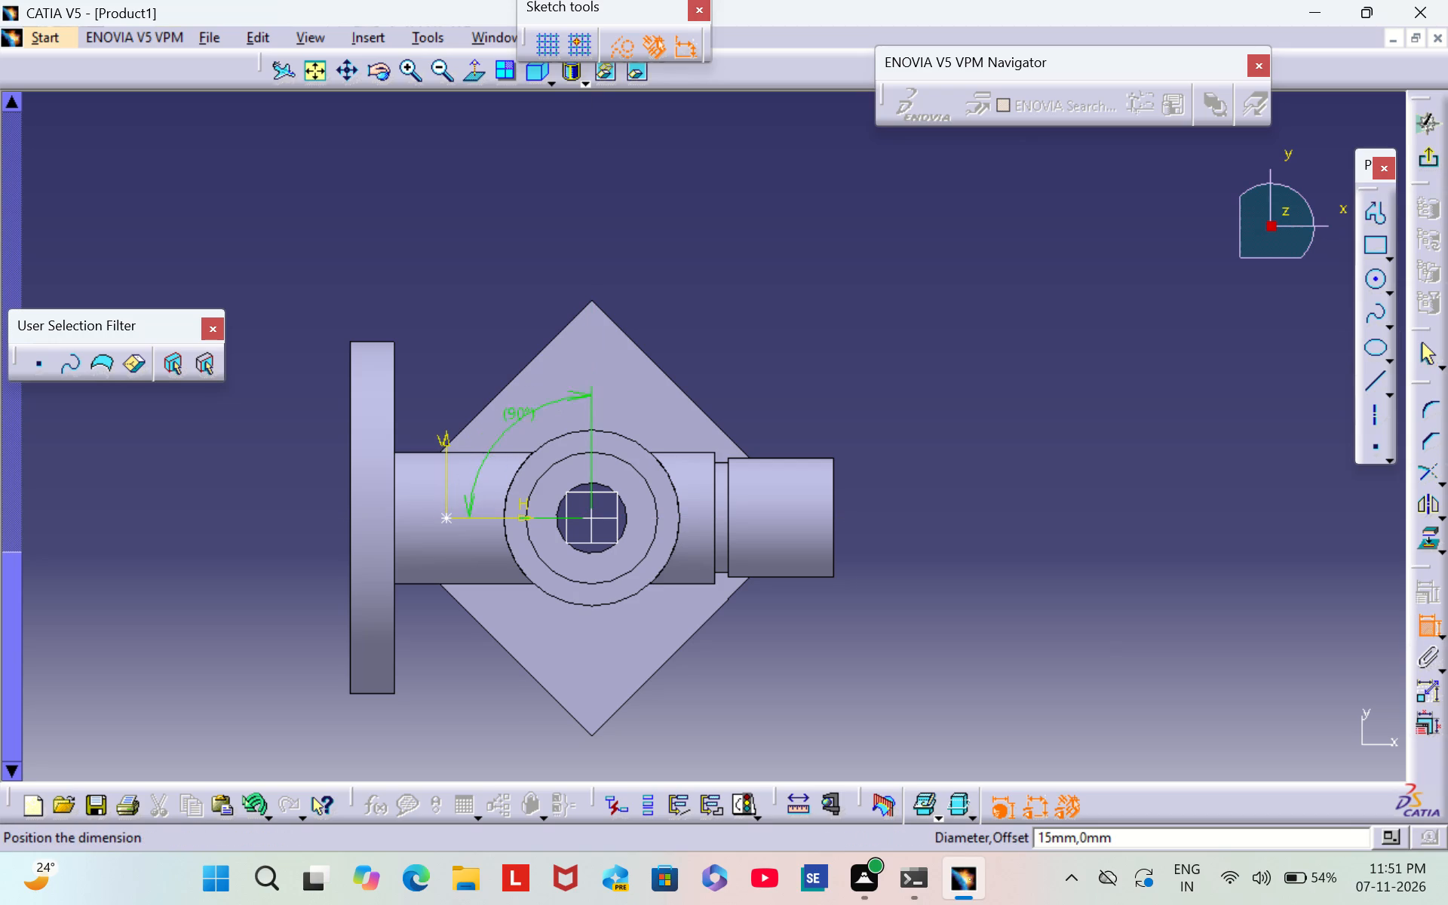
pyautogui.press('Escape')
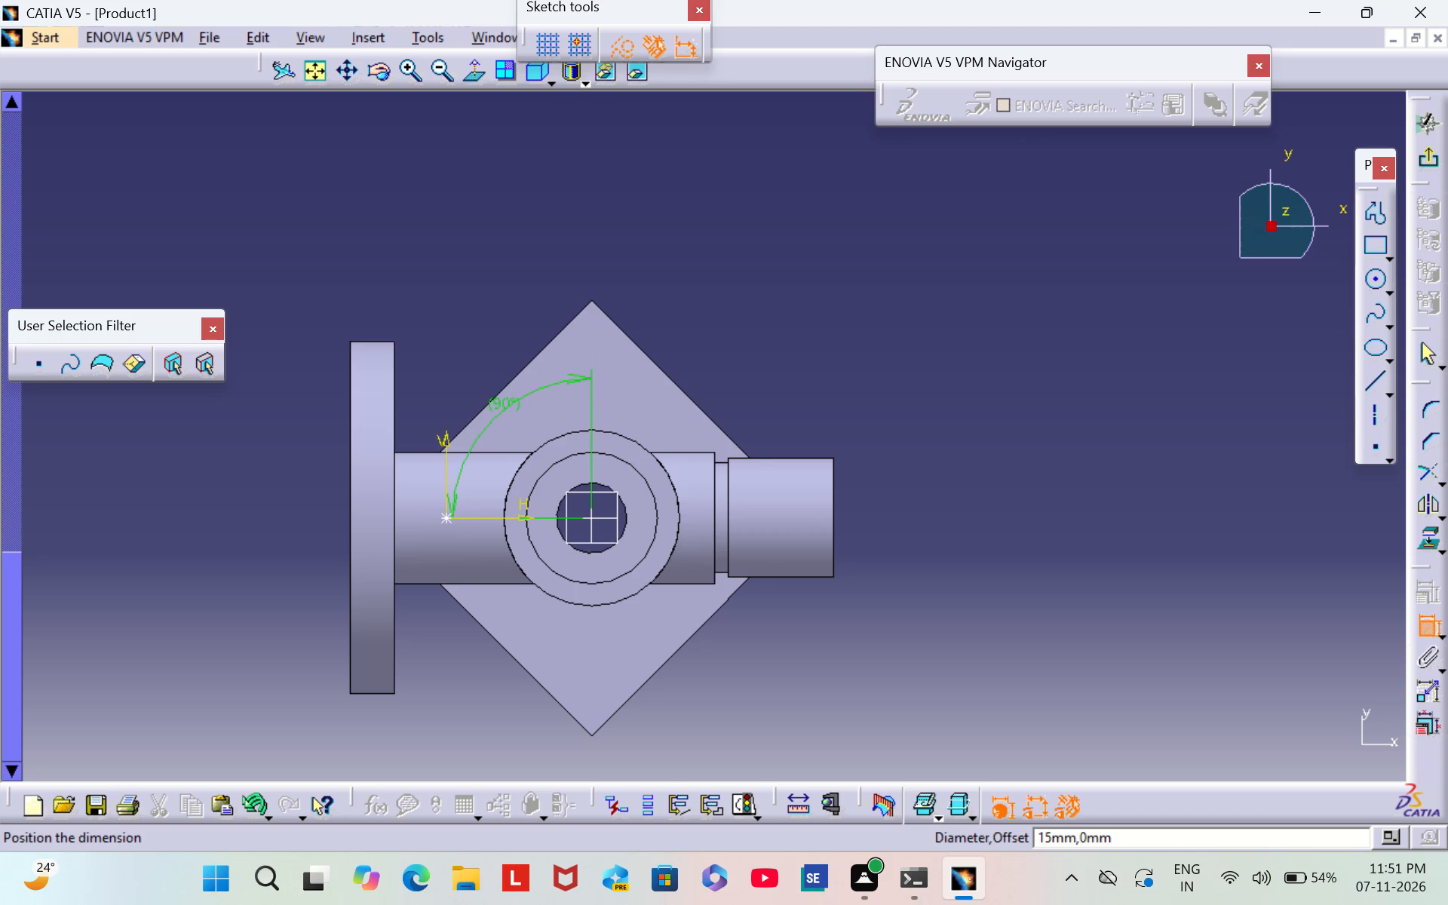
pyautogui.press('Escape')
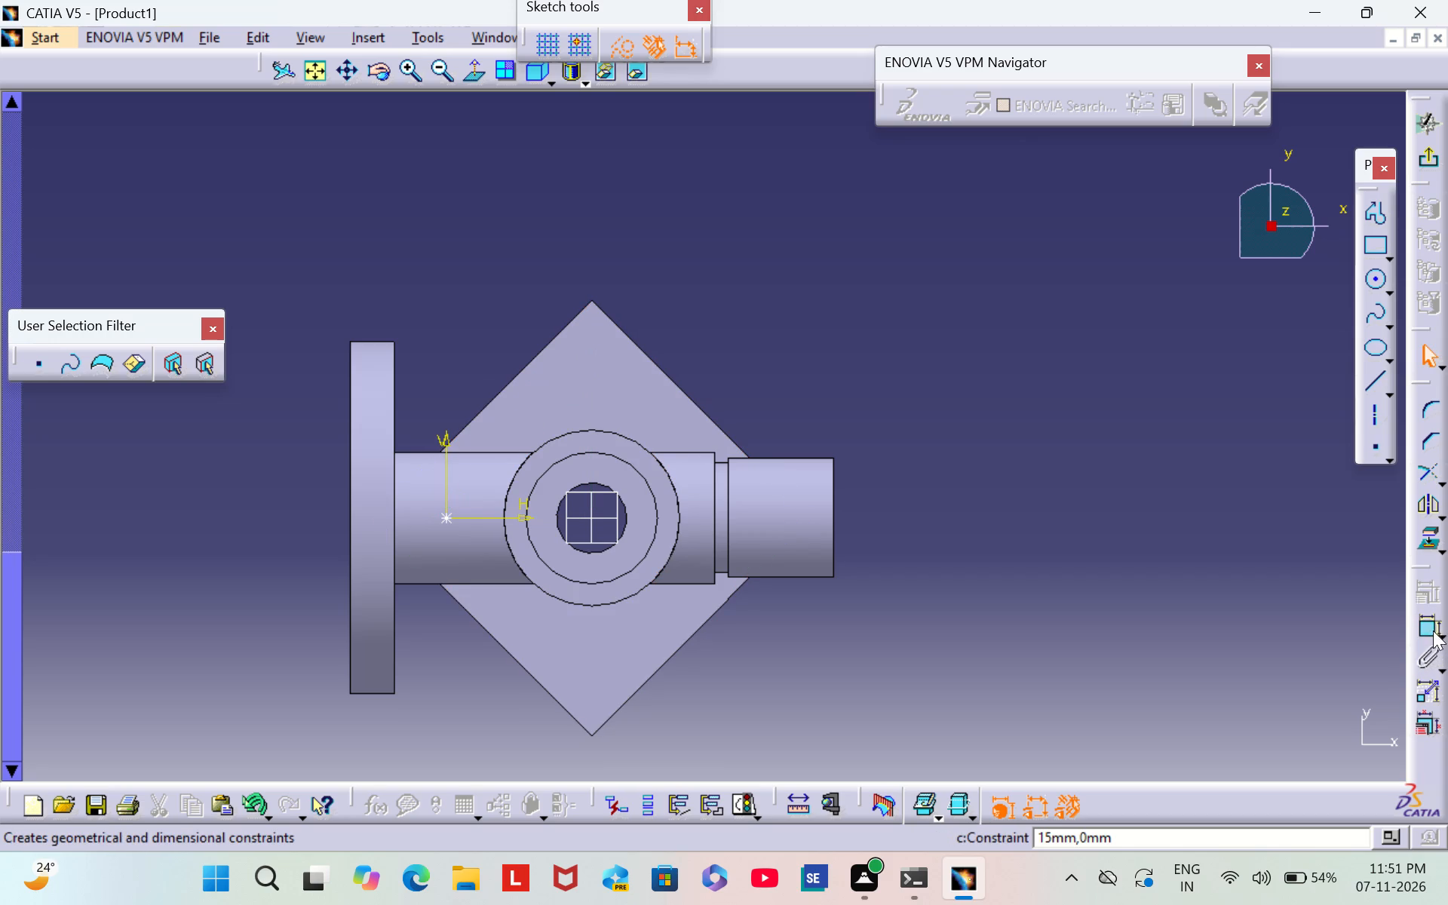
# Constrain the hole's centre point to lie 35 mm from the column's central plane and exit the positioning sketch.
pyautogui.doubleClick(1433, 626)
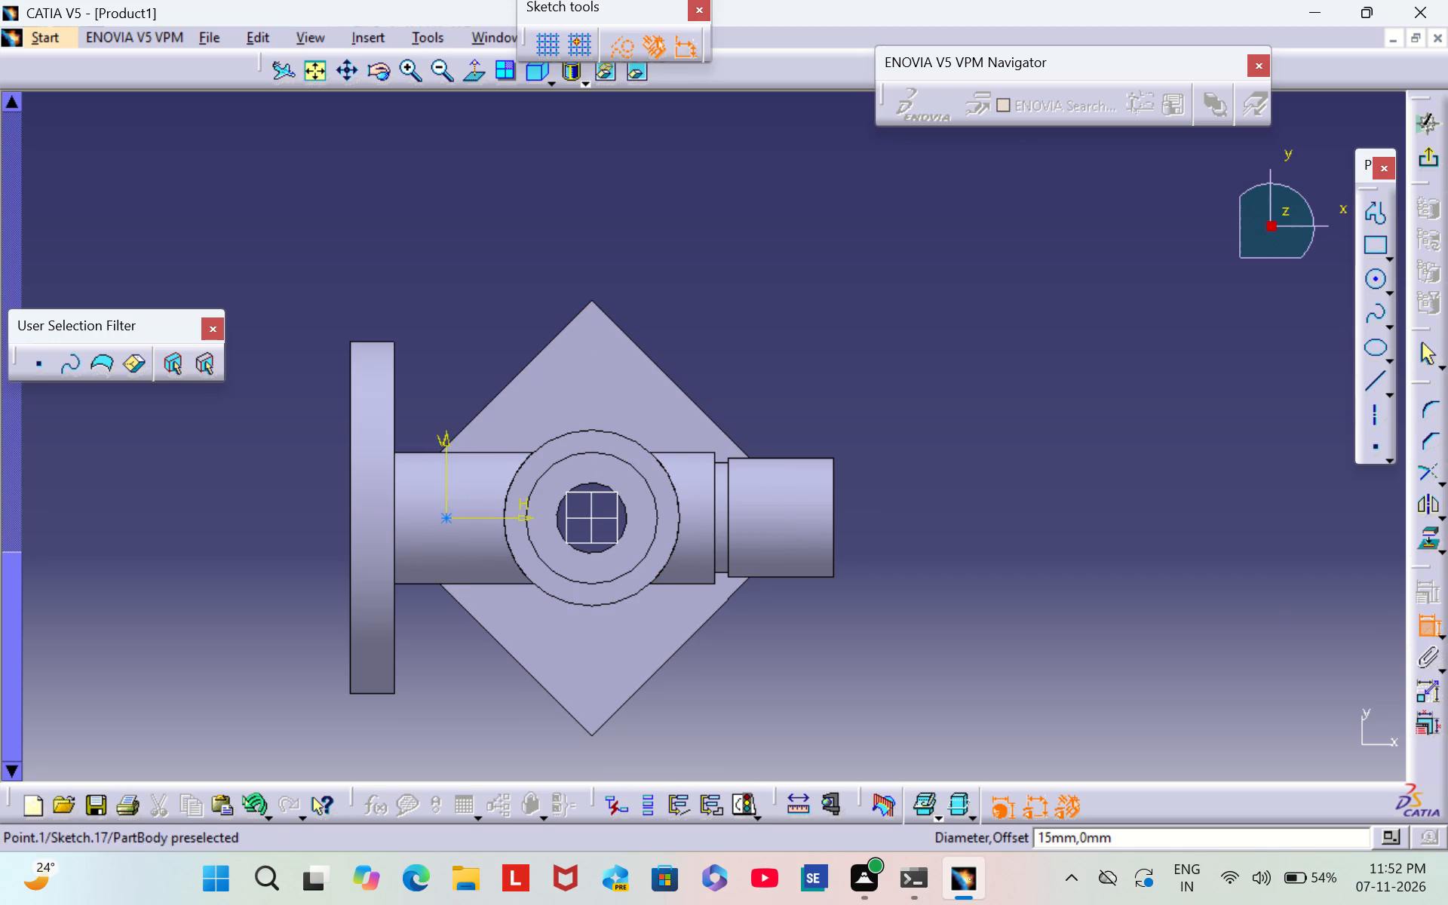
pyautogui.click(446, 518)
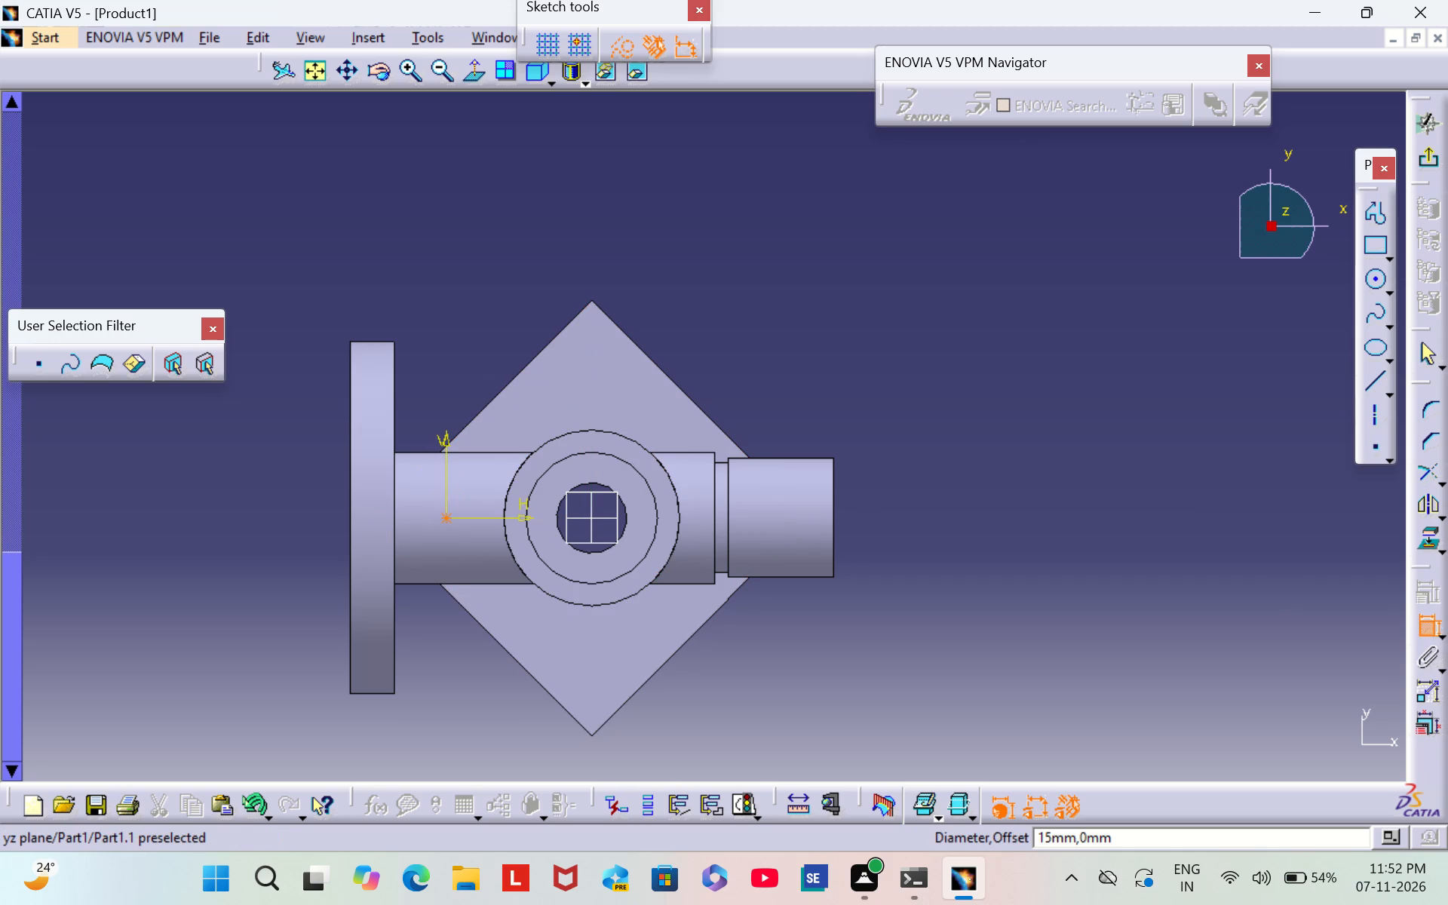
pyautogui.click(587, 505)
pyautogui.click(525, 405)
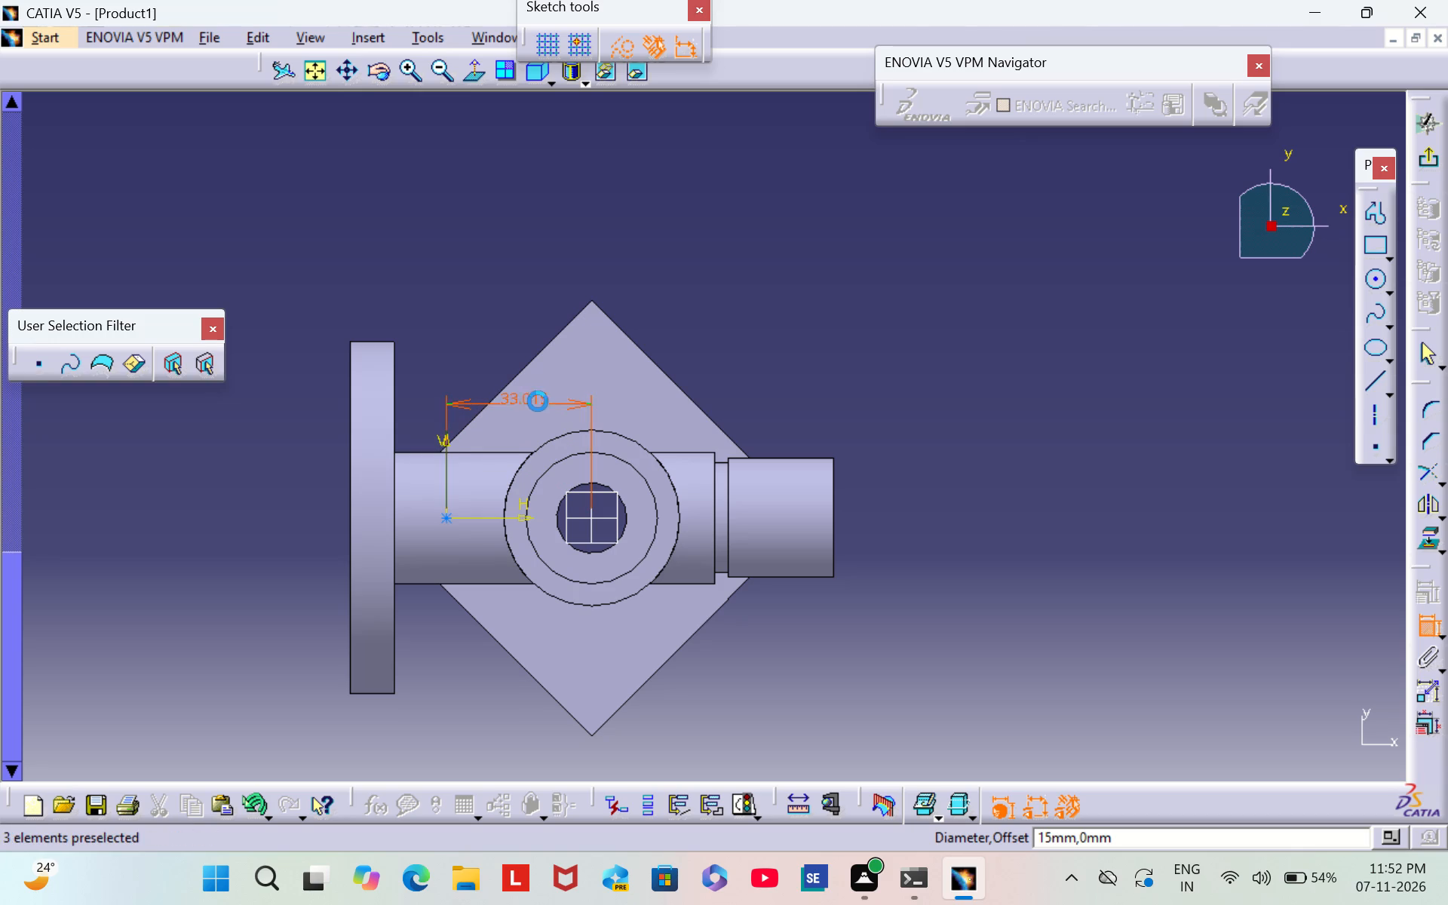
pyautogui.doubleClick(523, 401)
pyautogui.press('BackSpace')
pyautogui.write('35')
pyautogui.press('Return')
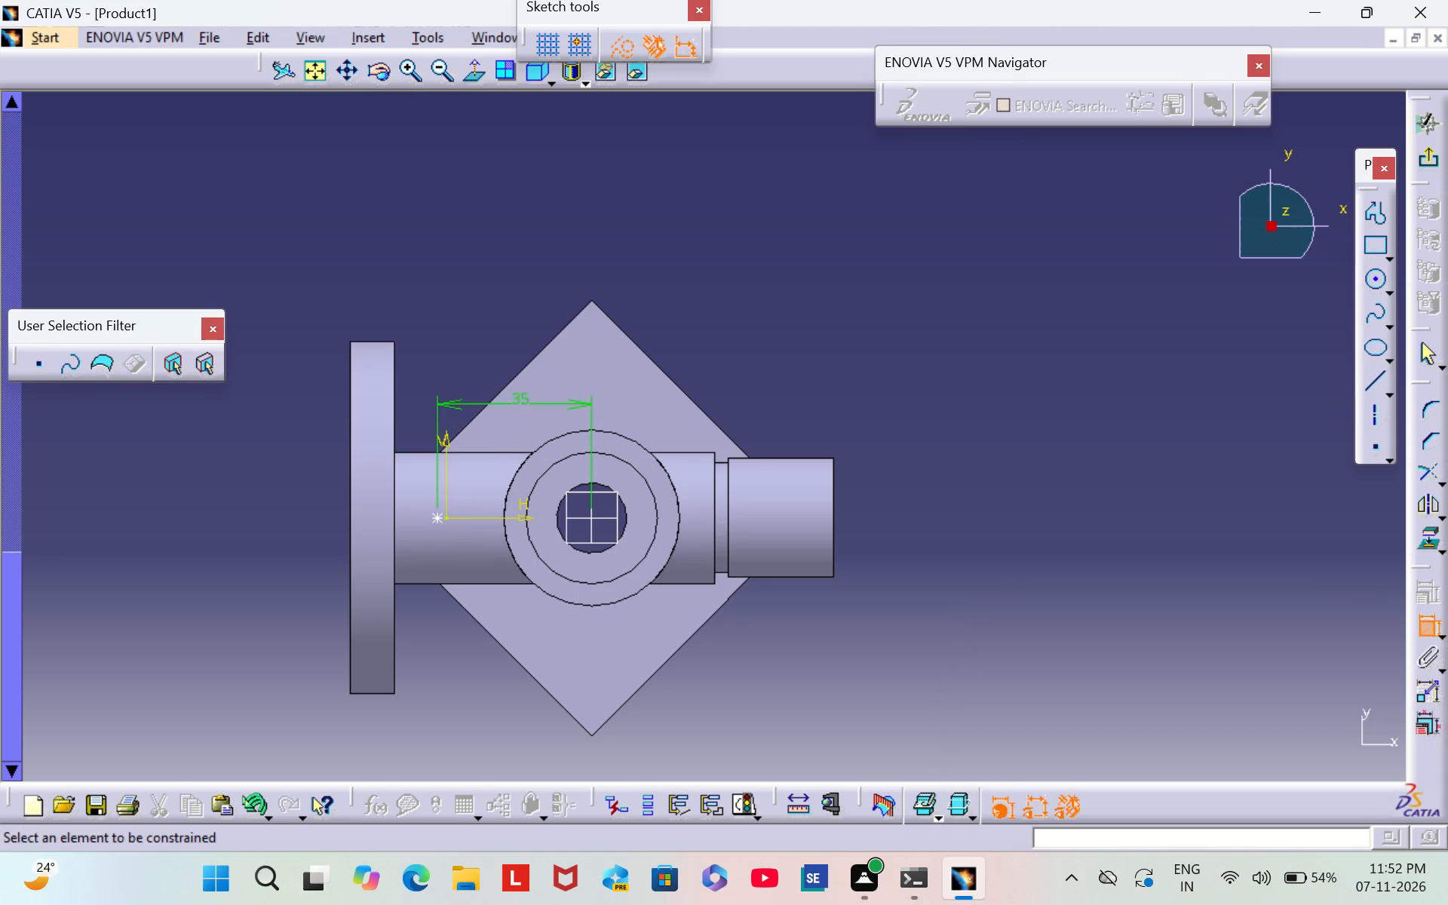
pyautogui.click(765, 341)
pyautogui.click(1427, 164)
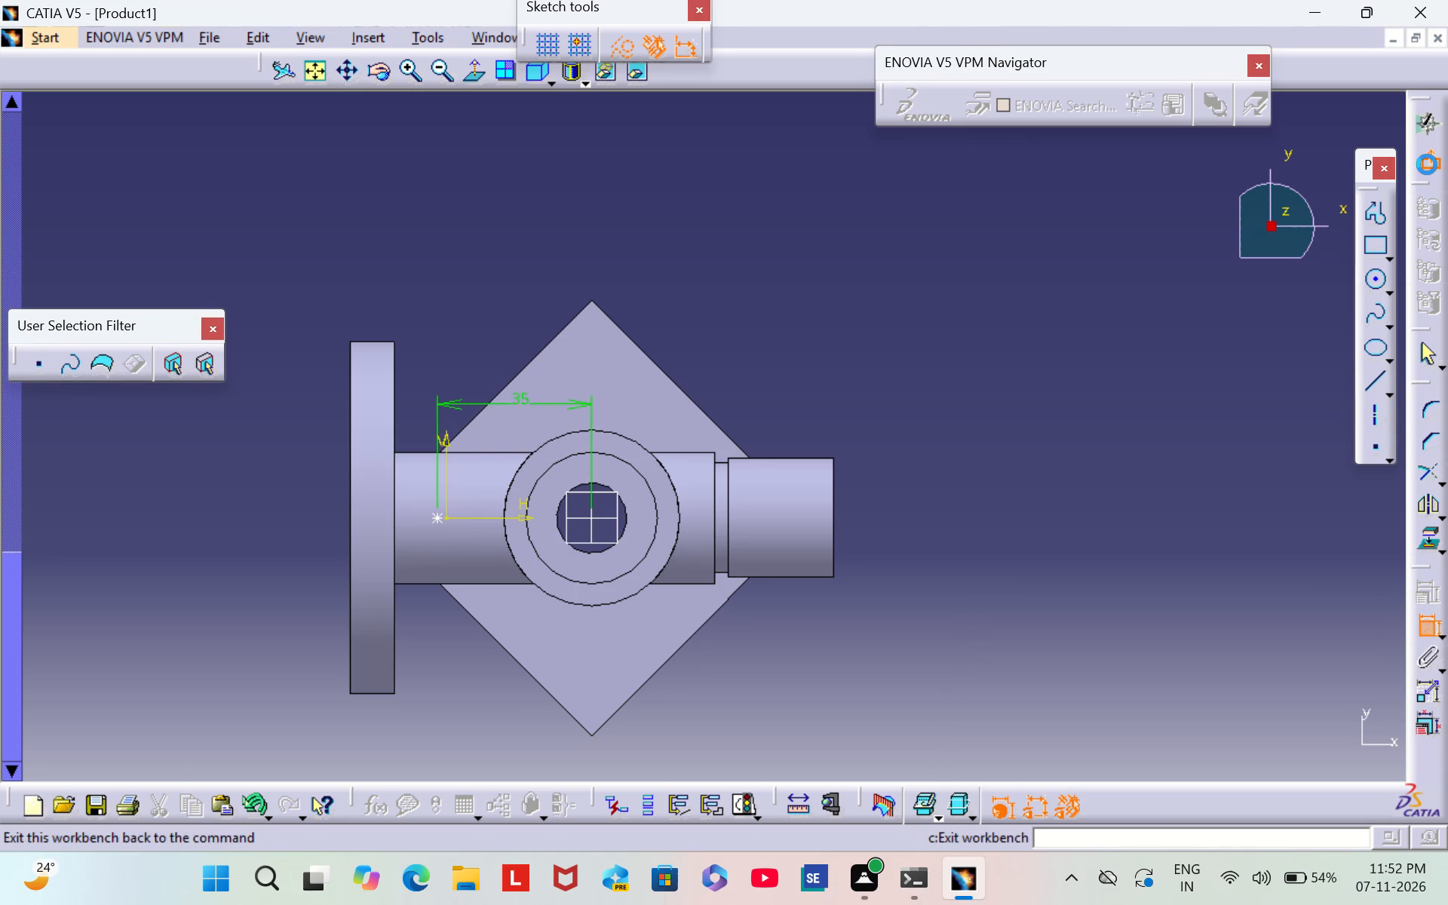
# Create the square base's corner hole with a 15 mm diameter and Up To Next extension.
pyautogui.moveTo(600, 505); pyautogui.dragTo(293, 474, button='middle')
pyautogui.scroll(-1, 600, 505)
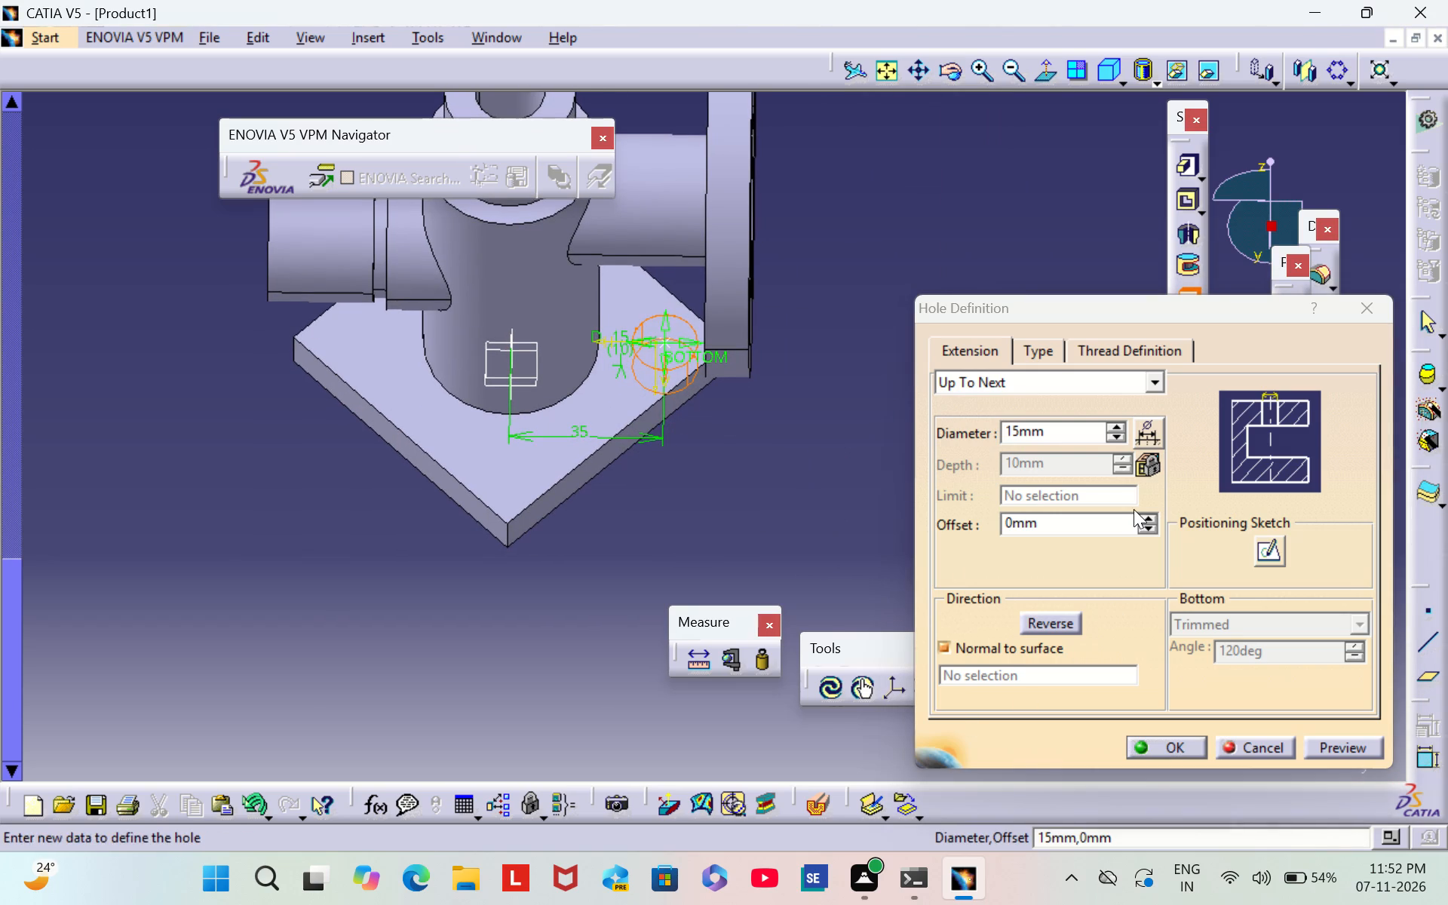
pyautogui.click(1167, 741)
pyautogui.click(815, 476)
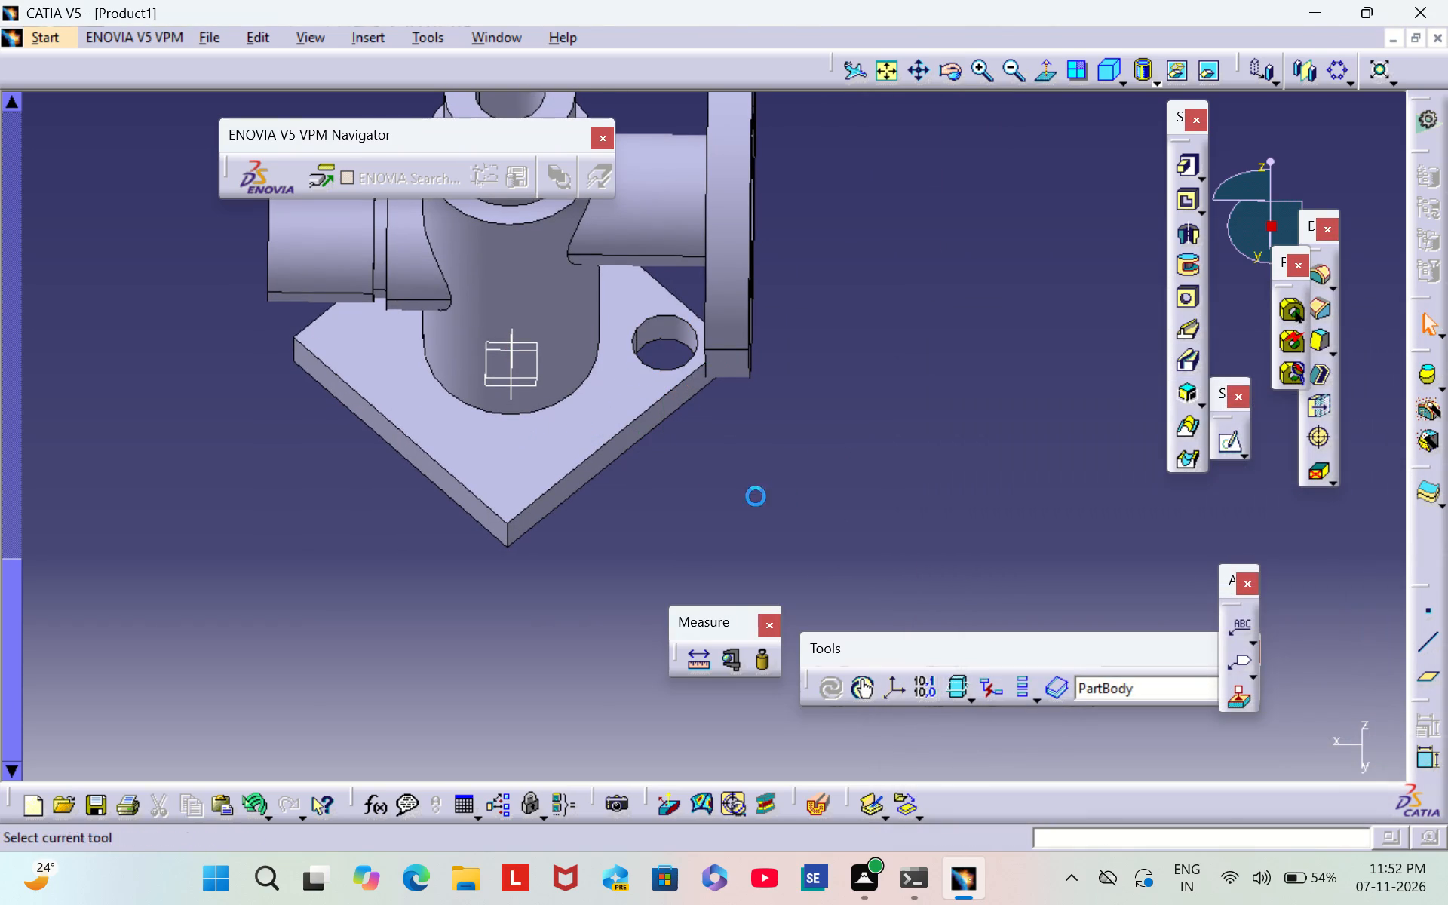
# Create a circular pattern of the base's corner hole with 4 instances at 90deg spacing, using the base's top face as reference.
pyautogui.moveTo(283, 532); pyautogui.dragTo(467, 551, button='middle')
pyautogui.scroll(-1, 283, 532)
pyautogui.moveTo(283, 532); pyautogui.dragTo(467, 551, button='right')
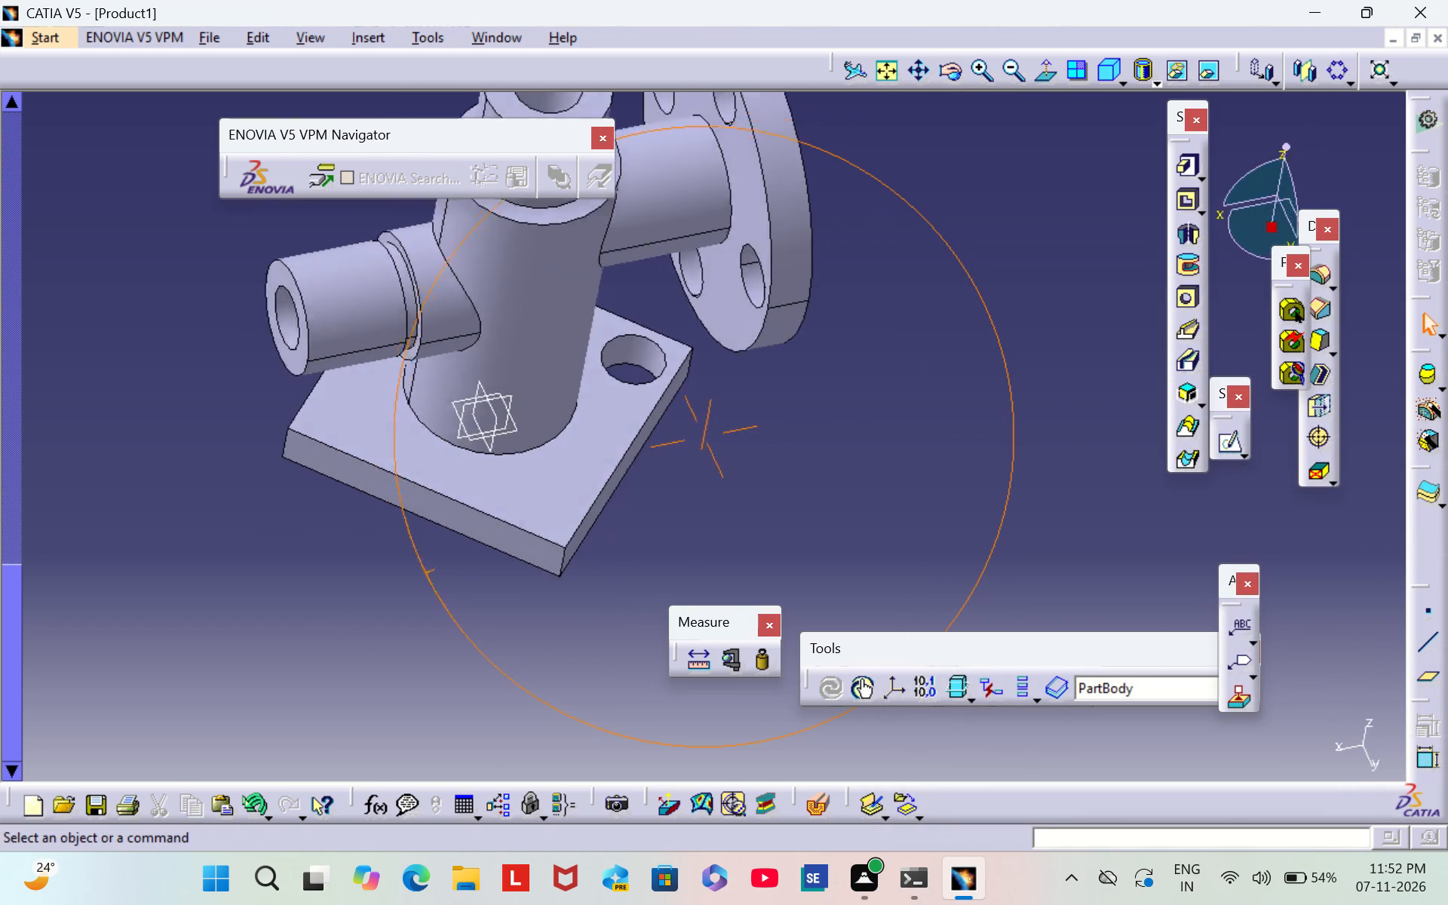
pyautogui.moveTo(467, 551); pyautogui.dragTo(441, 558, button='right')
pyautogui.moveTo(467, 551); pyautogui.dragTo(441, 558, button='middle')
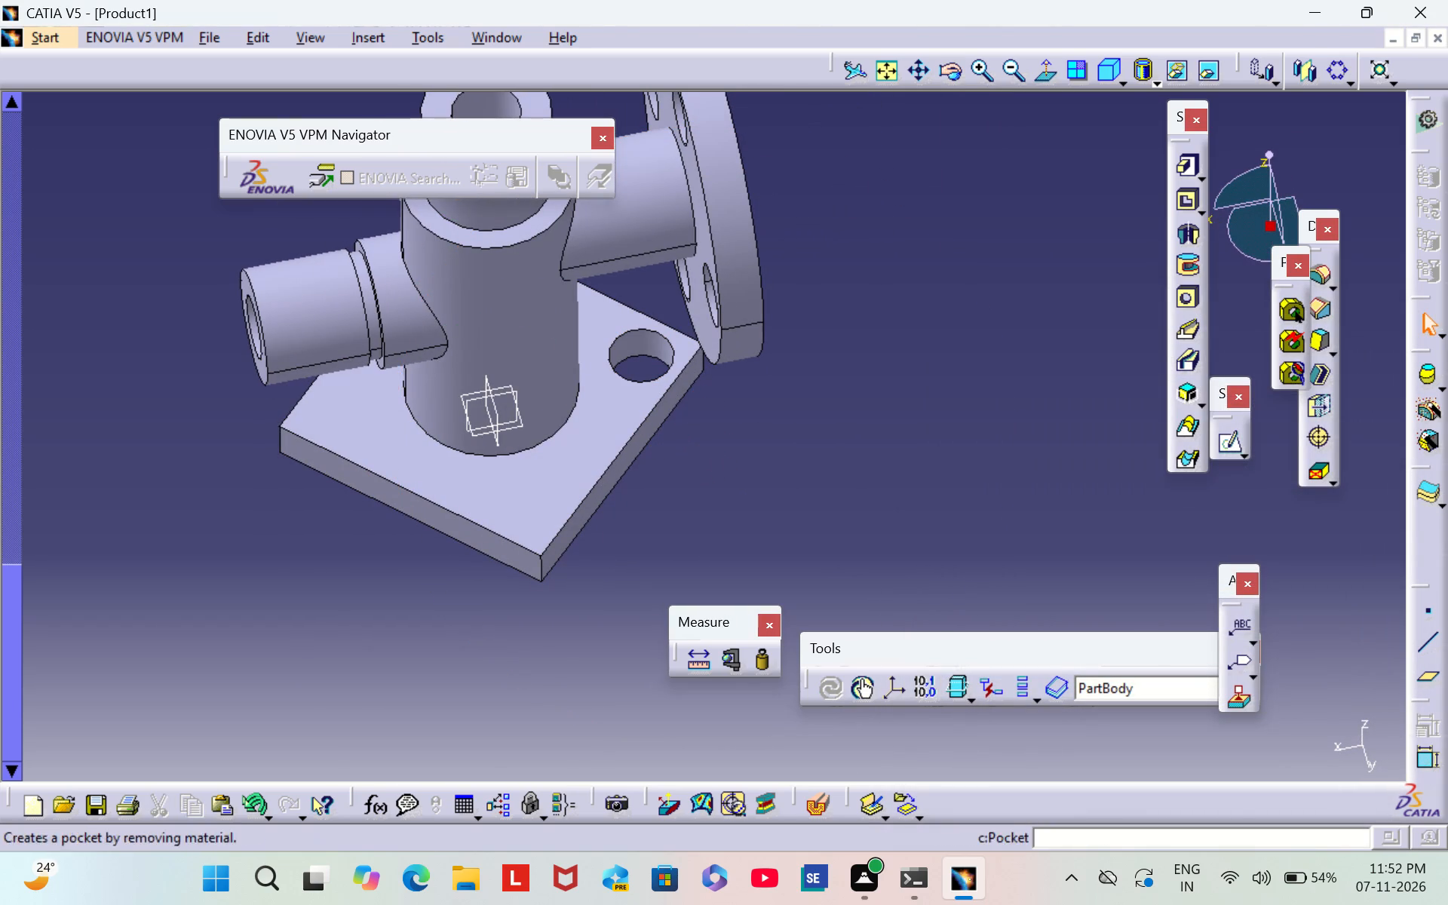
pyautogui.click(1327, 72)
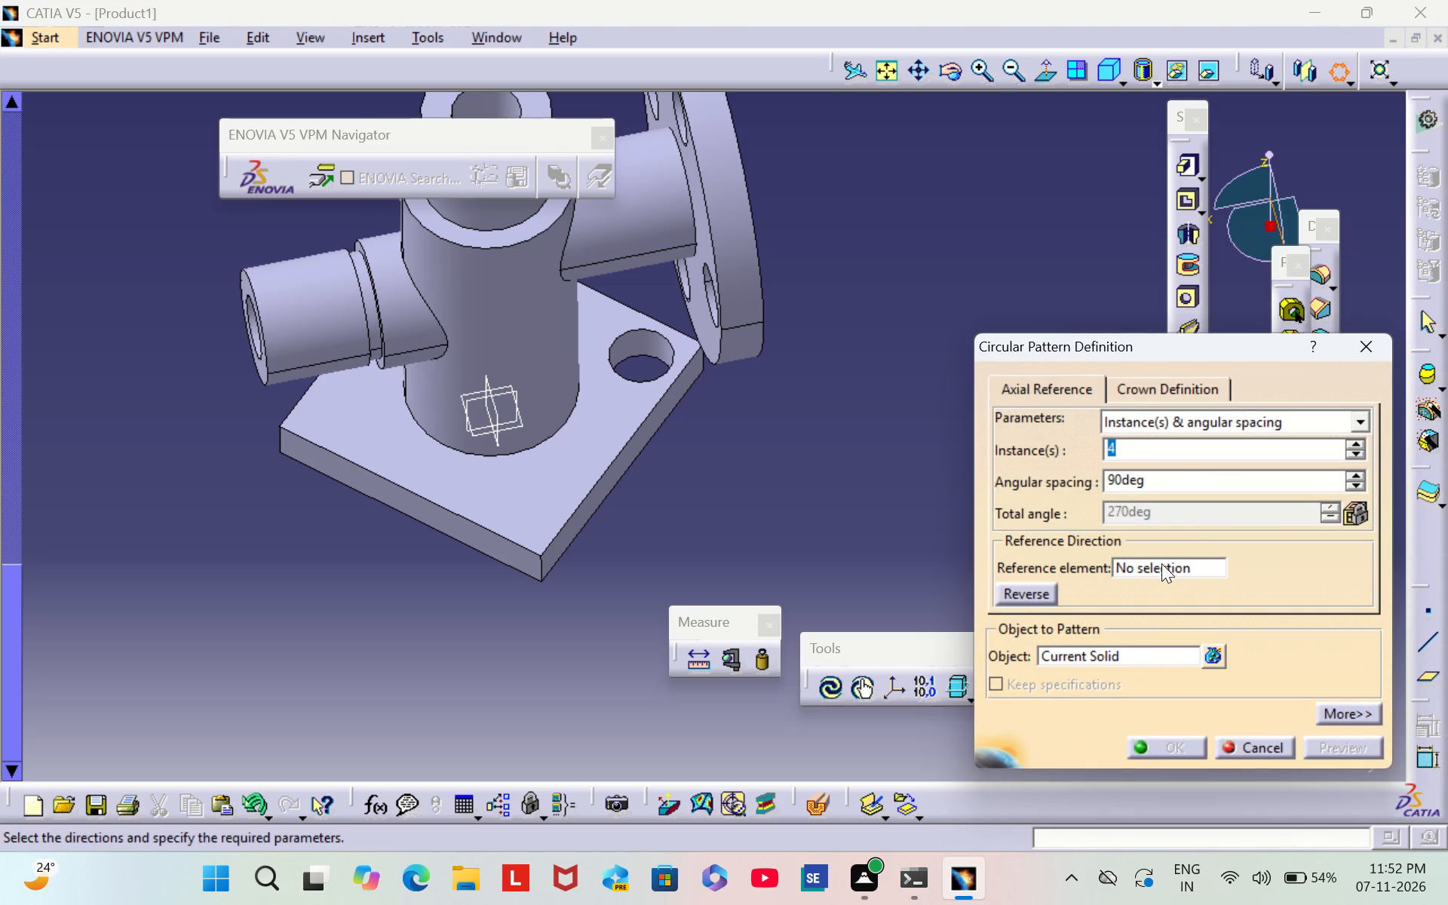
pyautogui.click(1124, 659)
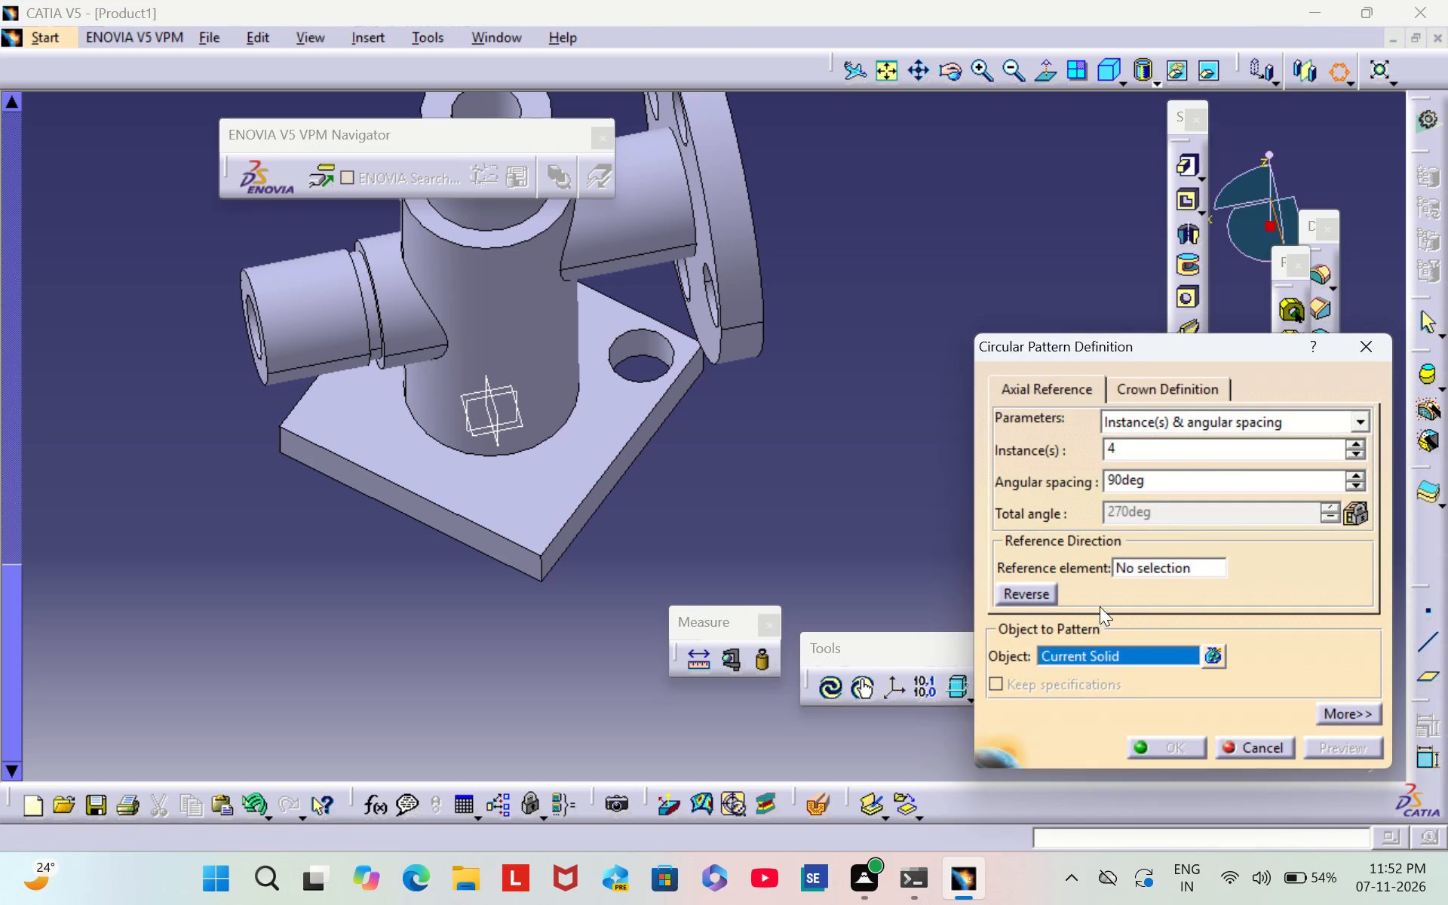
pyautogui.click(633, 376)
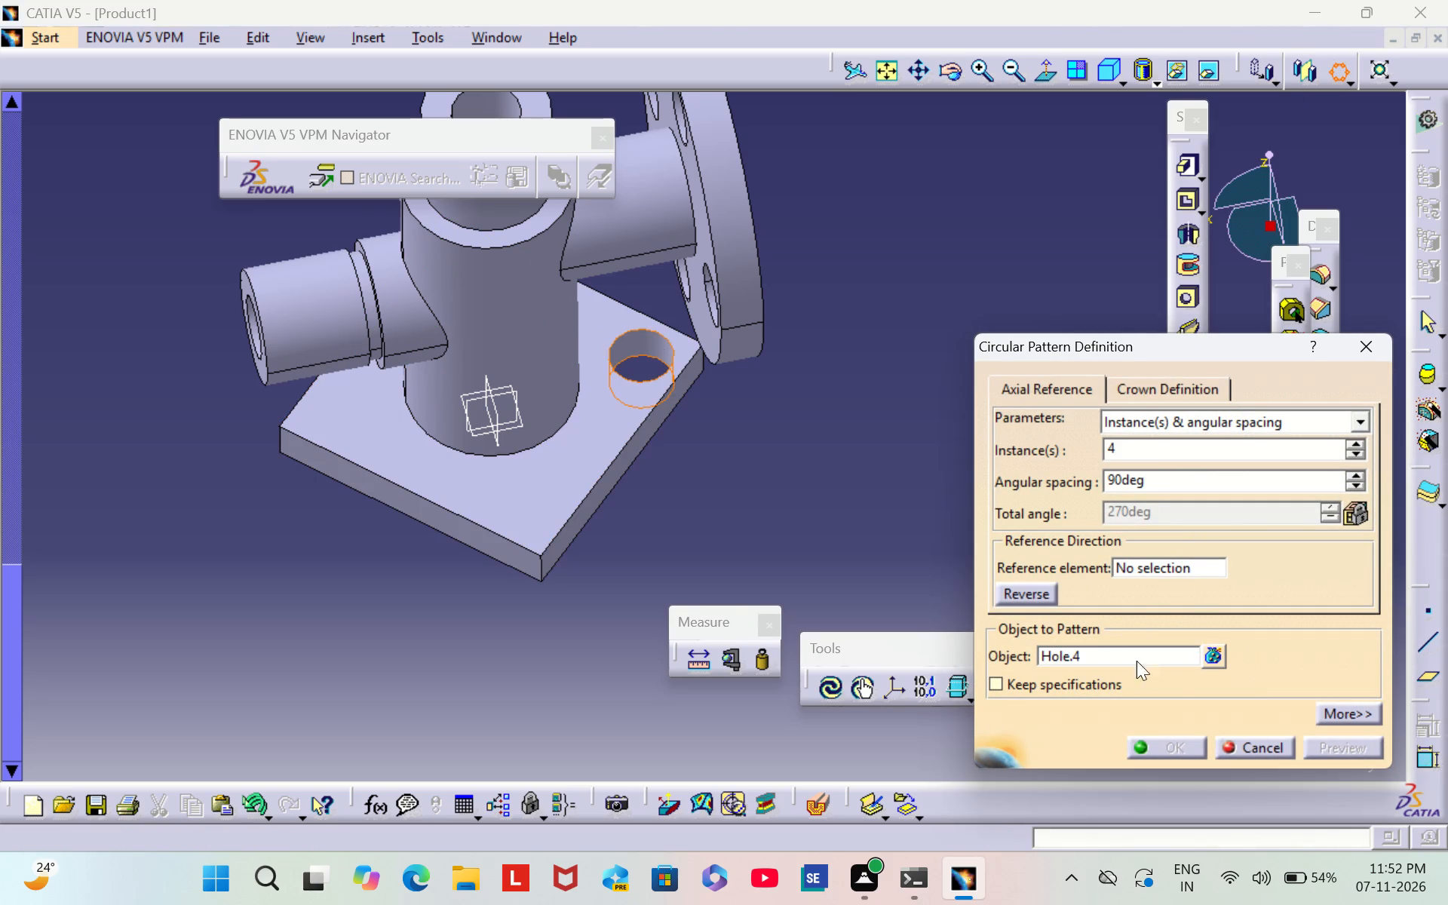
pyautogui.click(1150, 562)
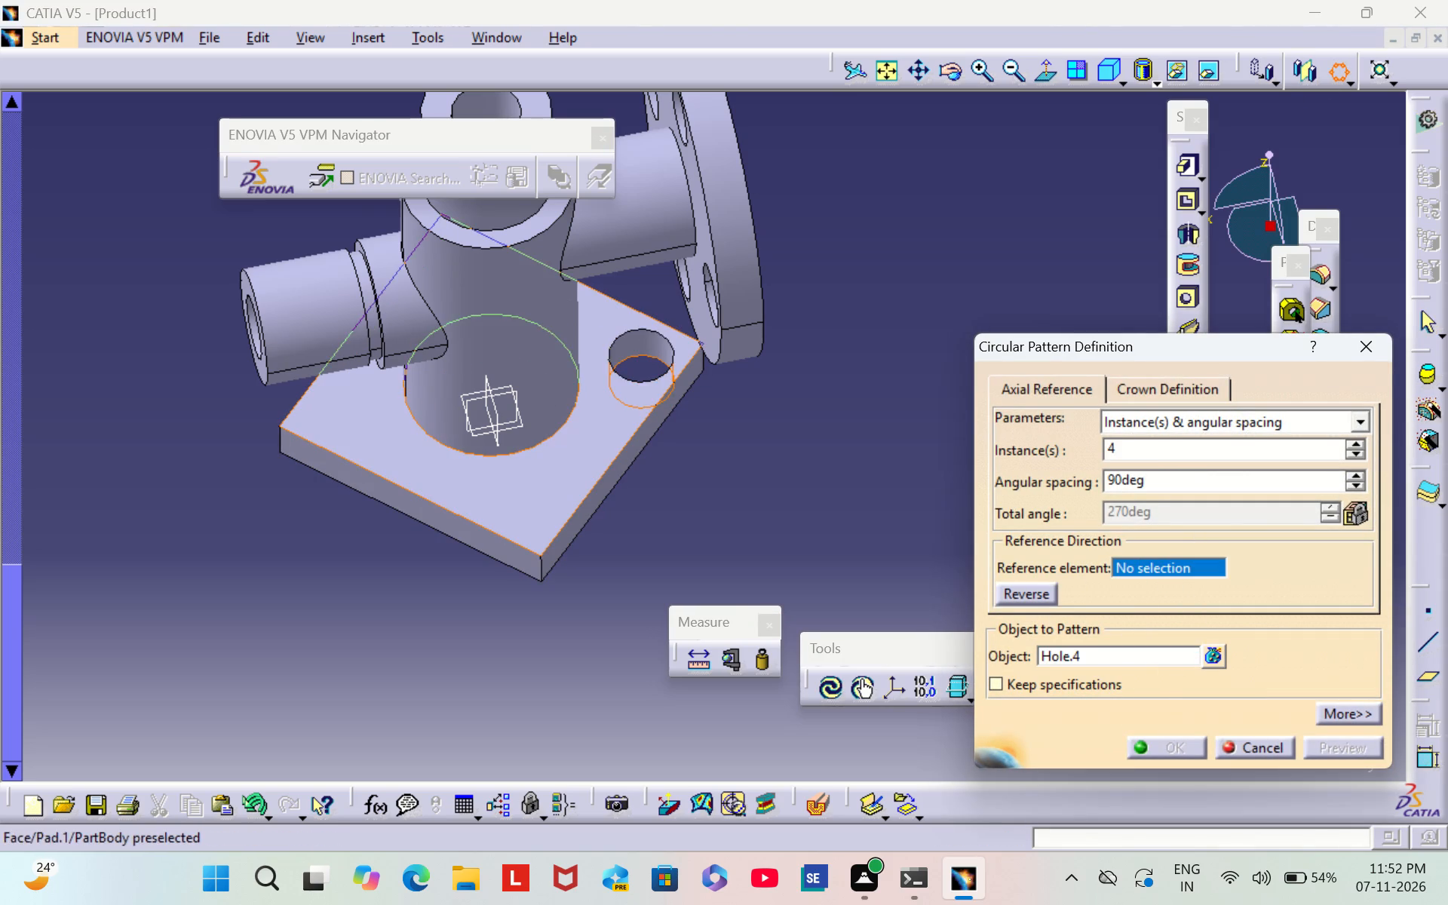
pyautogui.click(578, 469)
pyautogui.click(1163, 749)
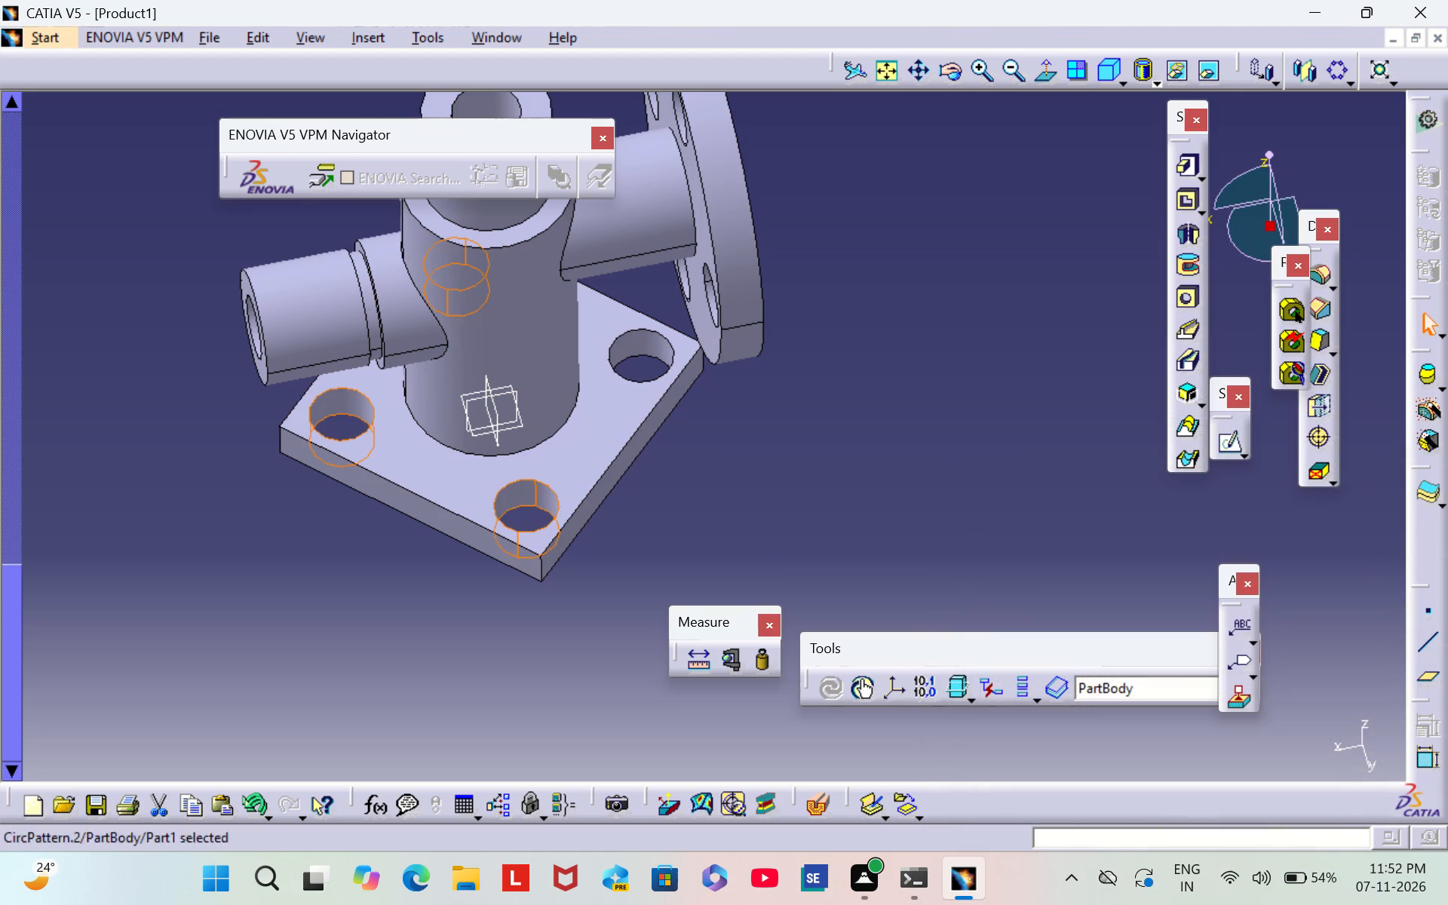
pyautogui.click(846, 477)
# Fillet one vertical corner edge of the square base with a 10 mm radius.
pyautogui.moveTo(319, 605); pyautogui.dragTo(584, 592, button='middle')
pyautogui.scroll(-1, 319, 605)
pyautogui.moveTo(319, 605); pyautogui.dragTo(584, 592, button='right')
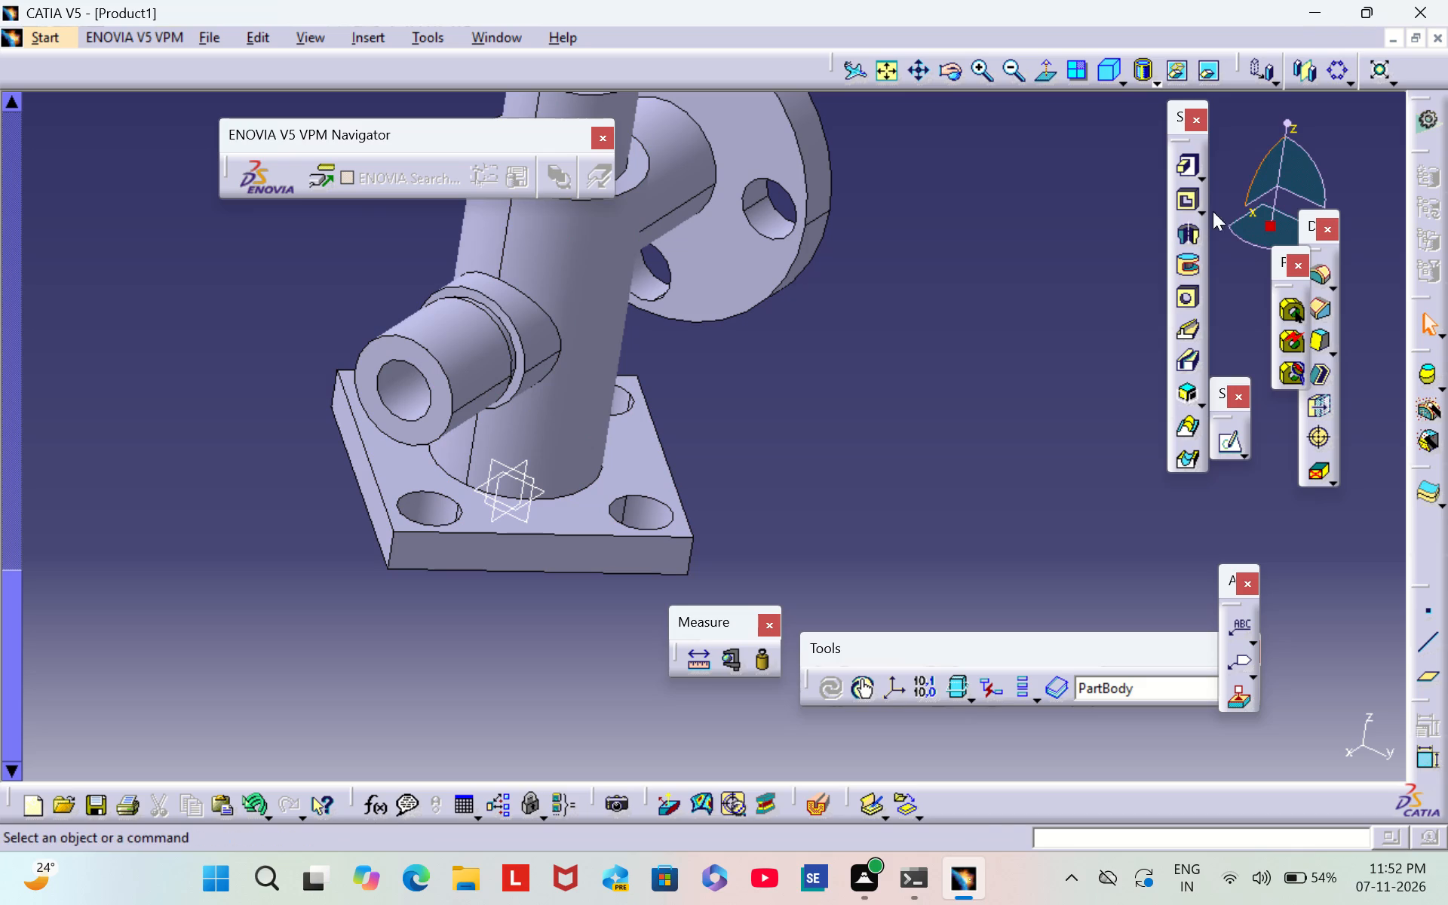
pyautogui.doubleClick(1321, 276)
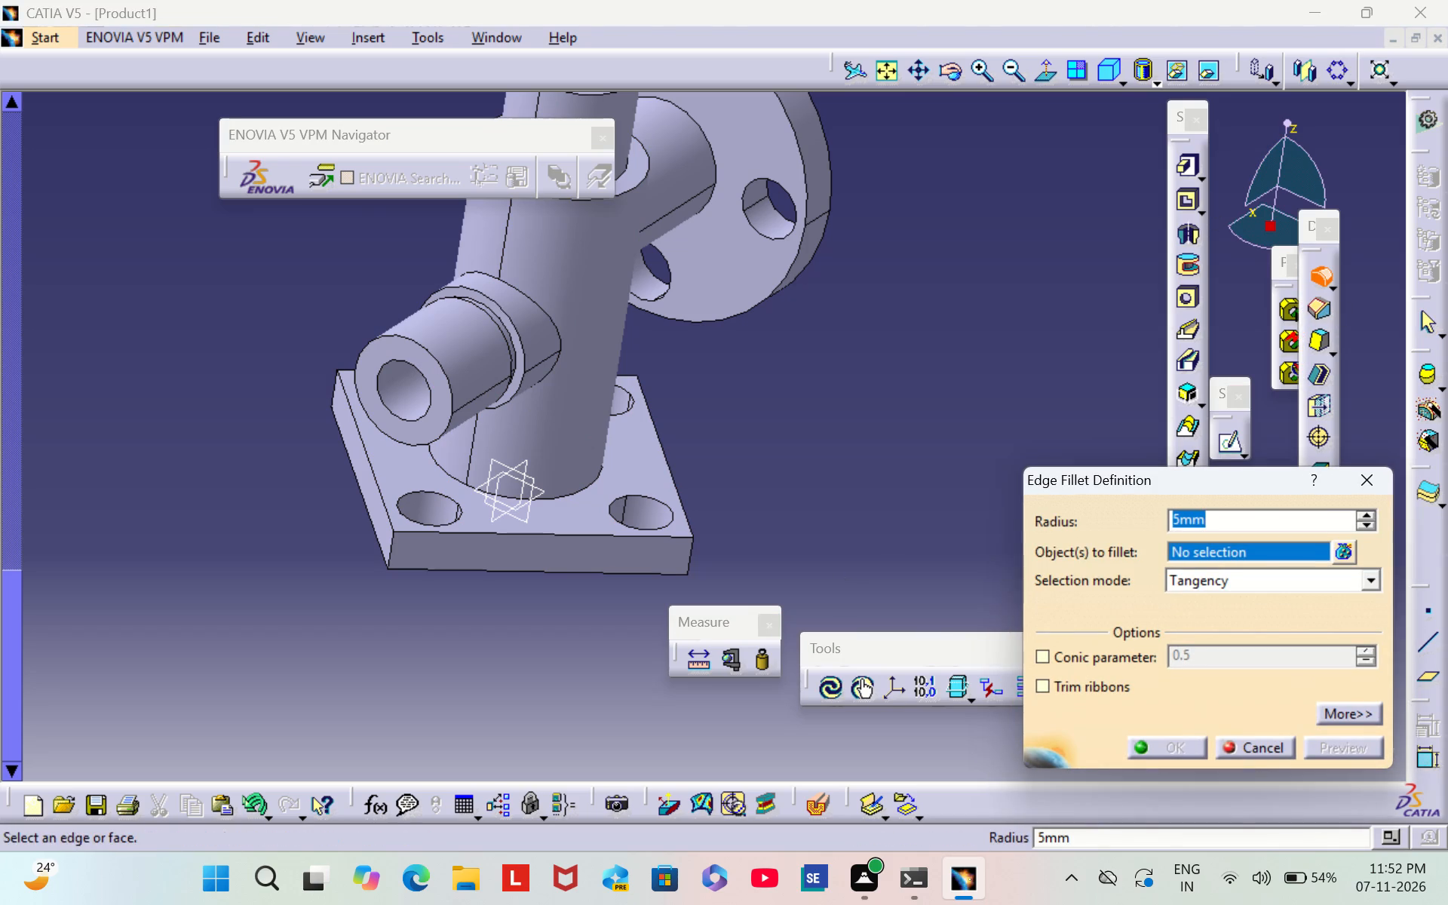
pyautogui.click(692, 560)
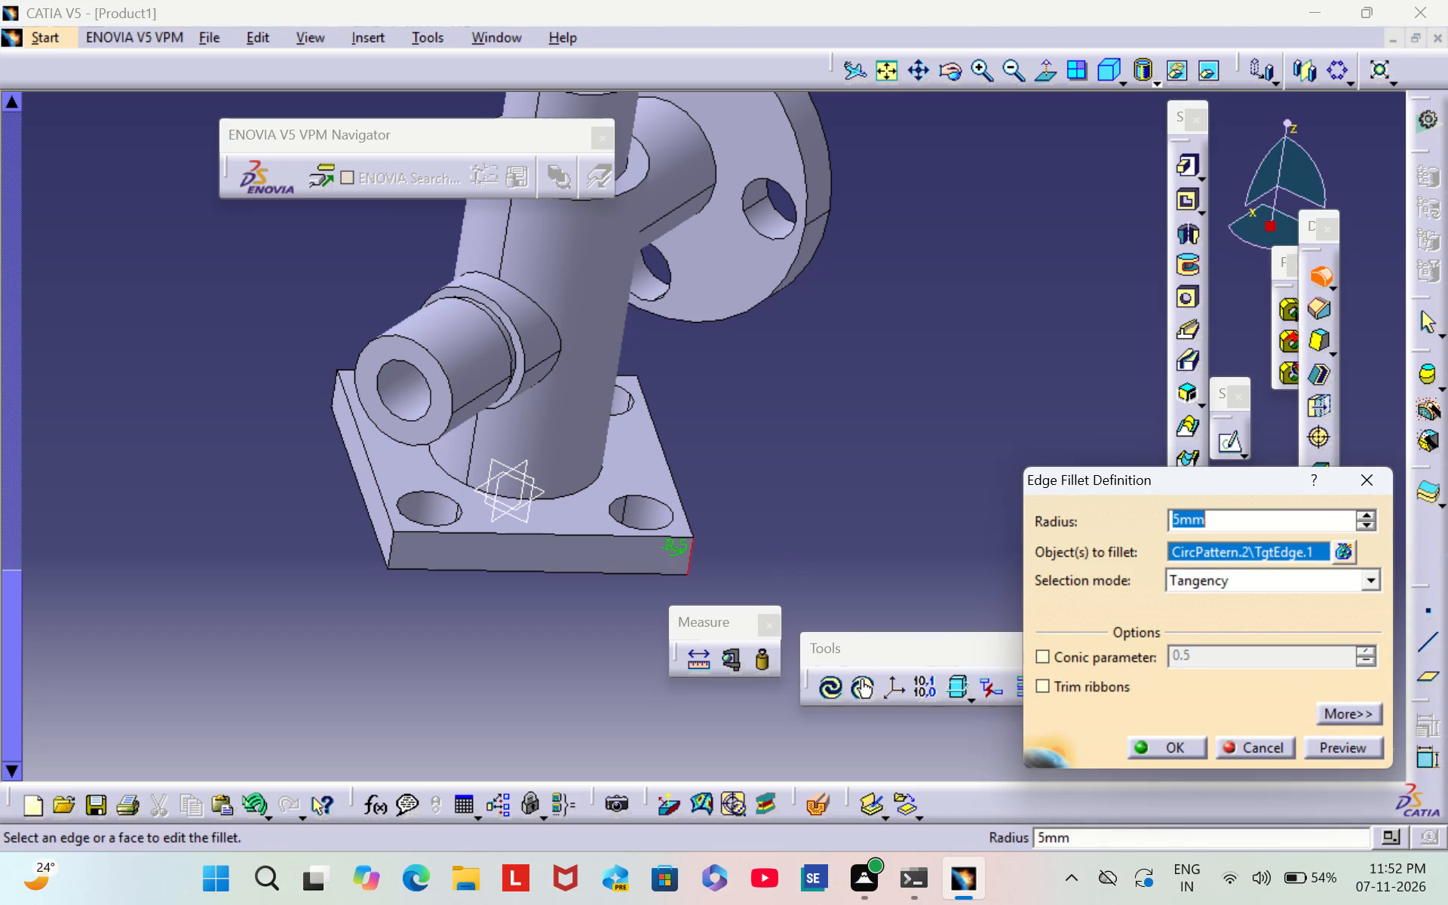
pyautogui.press('BackSpace')
pyautogui.write('10')
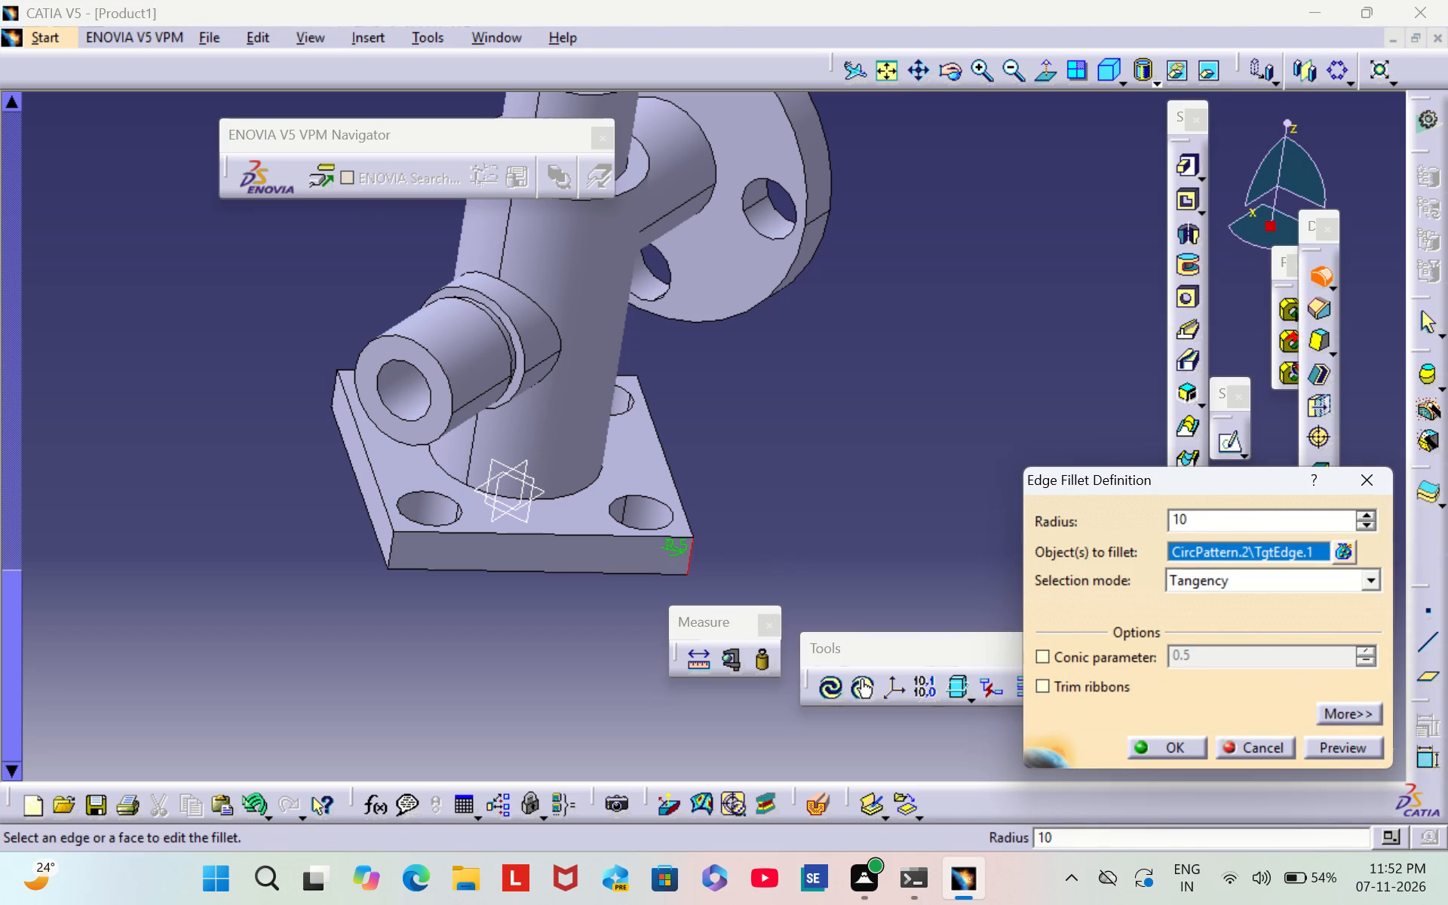
pyautogui.click(1188, 750)
pyautogui.click(979, 534)
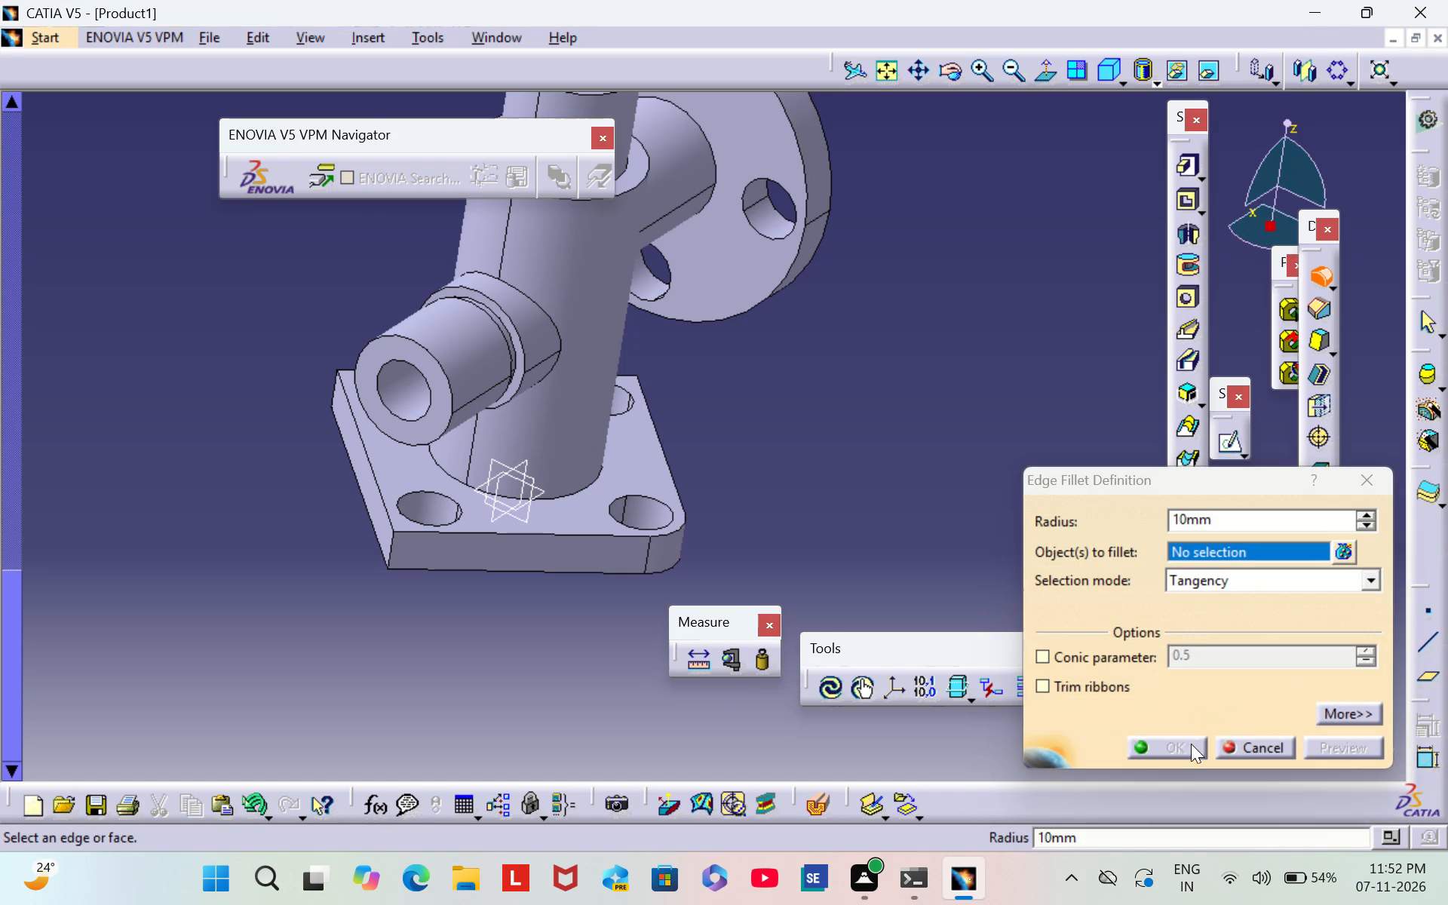
pyautogui.click(1370, 488)
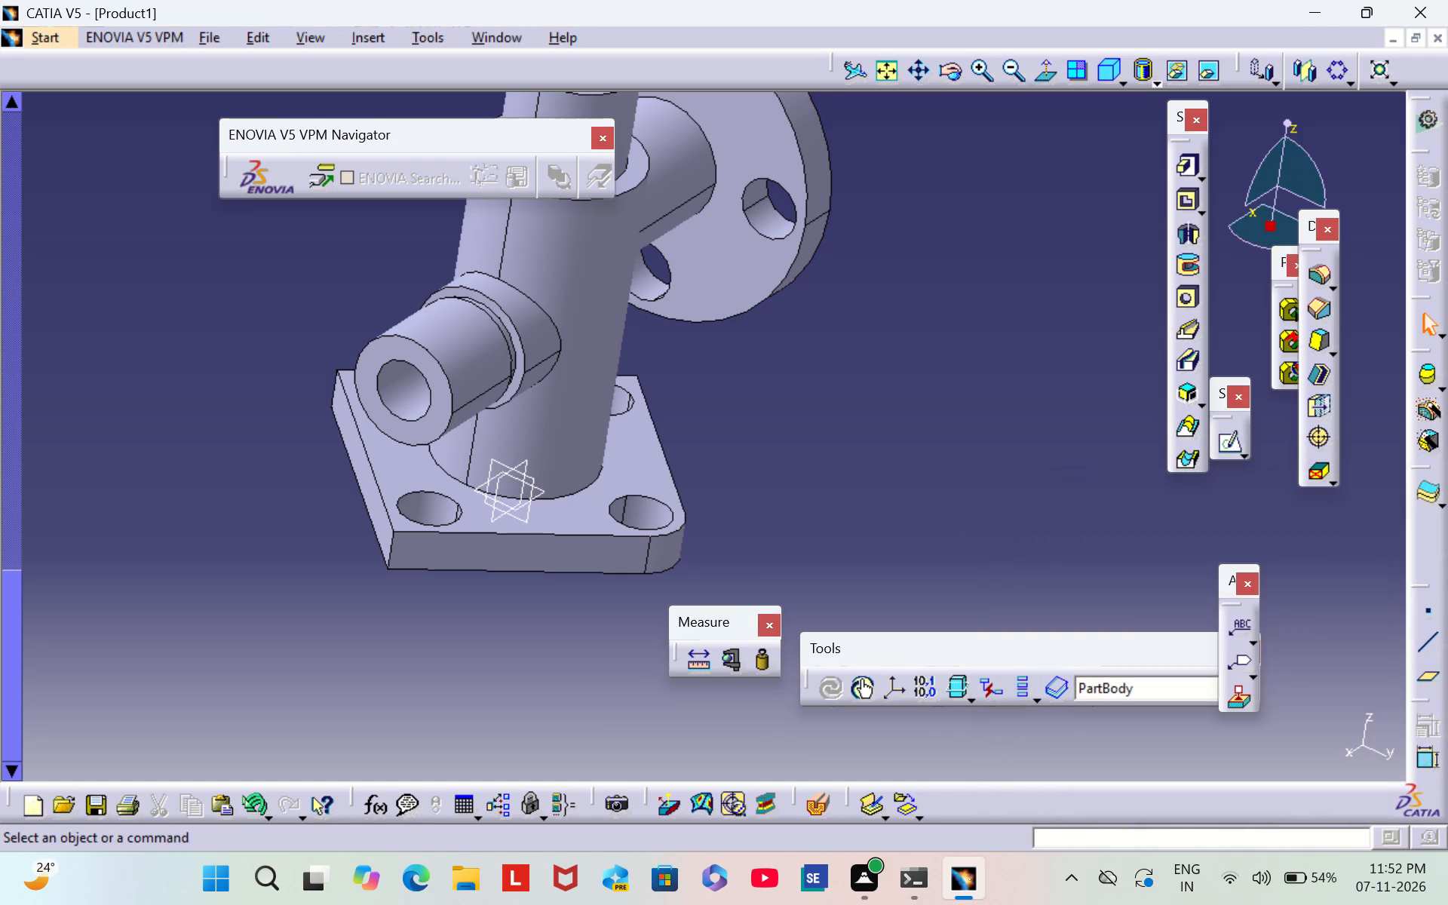
# Fillet the three remaining vertical corner edges of the square base together with a 10 mm radius.
pyautogui.moveTo(406, 661); pyautogui.dragTo(563, 629, button='middle')
pyautogui.moveTo(411, 658); pyautogui.dragTo(563, 629, button='right')
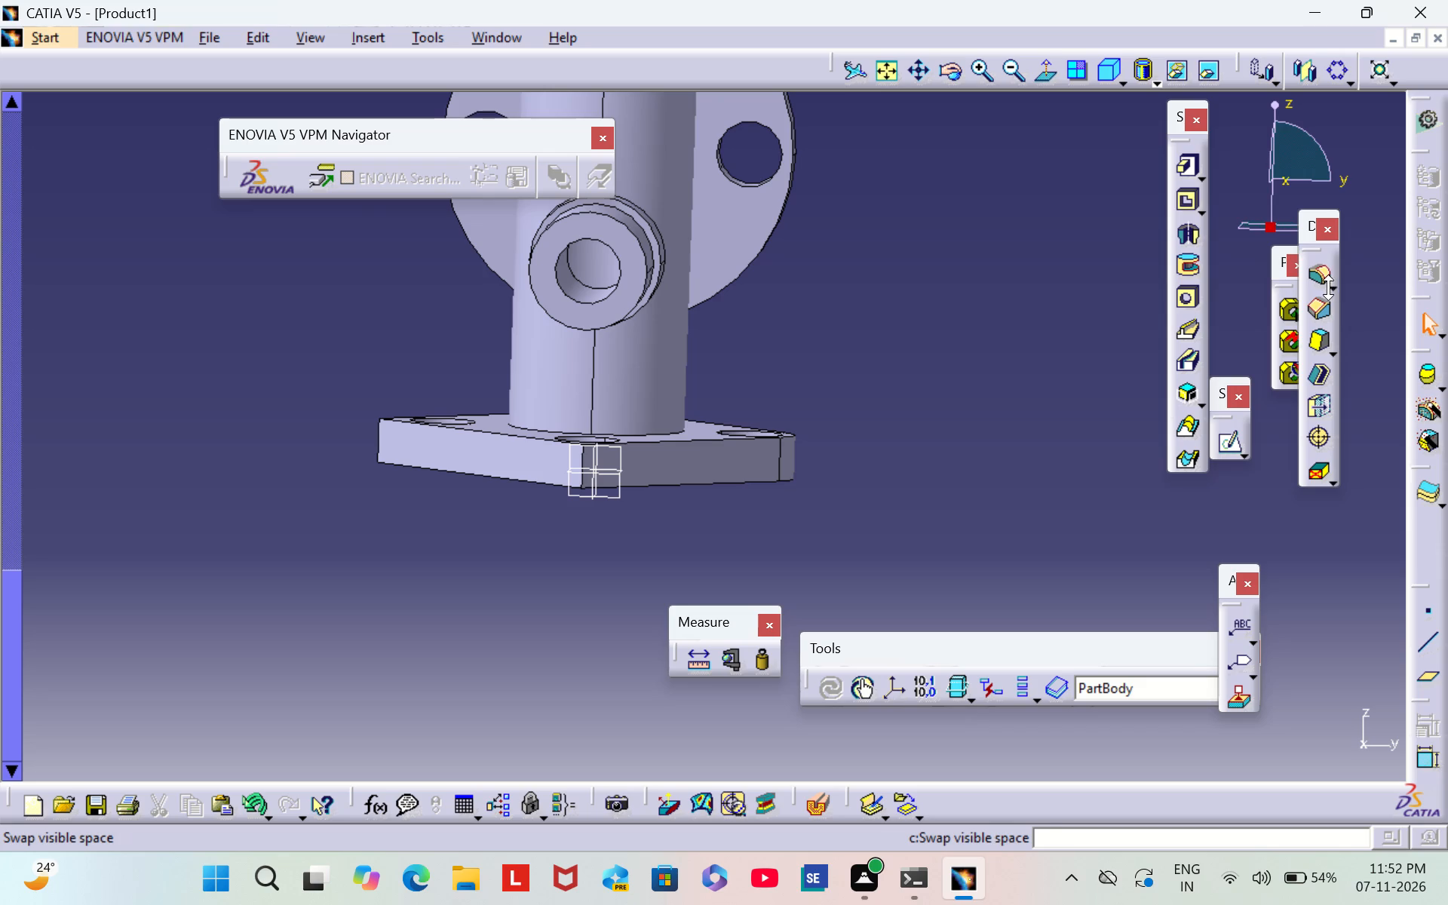
pyautogui.click(1319, 279)
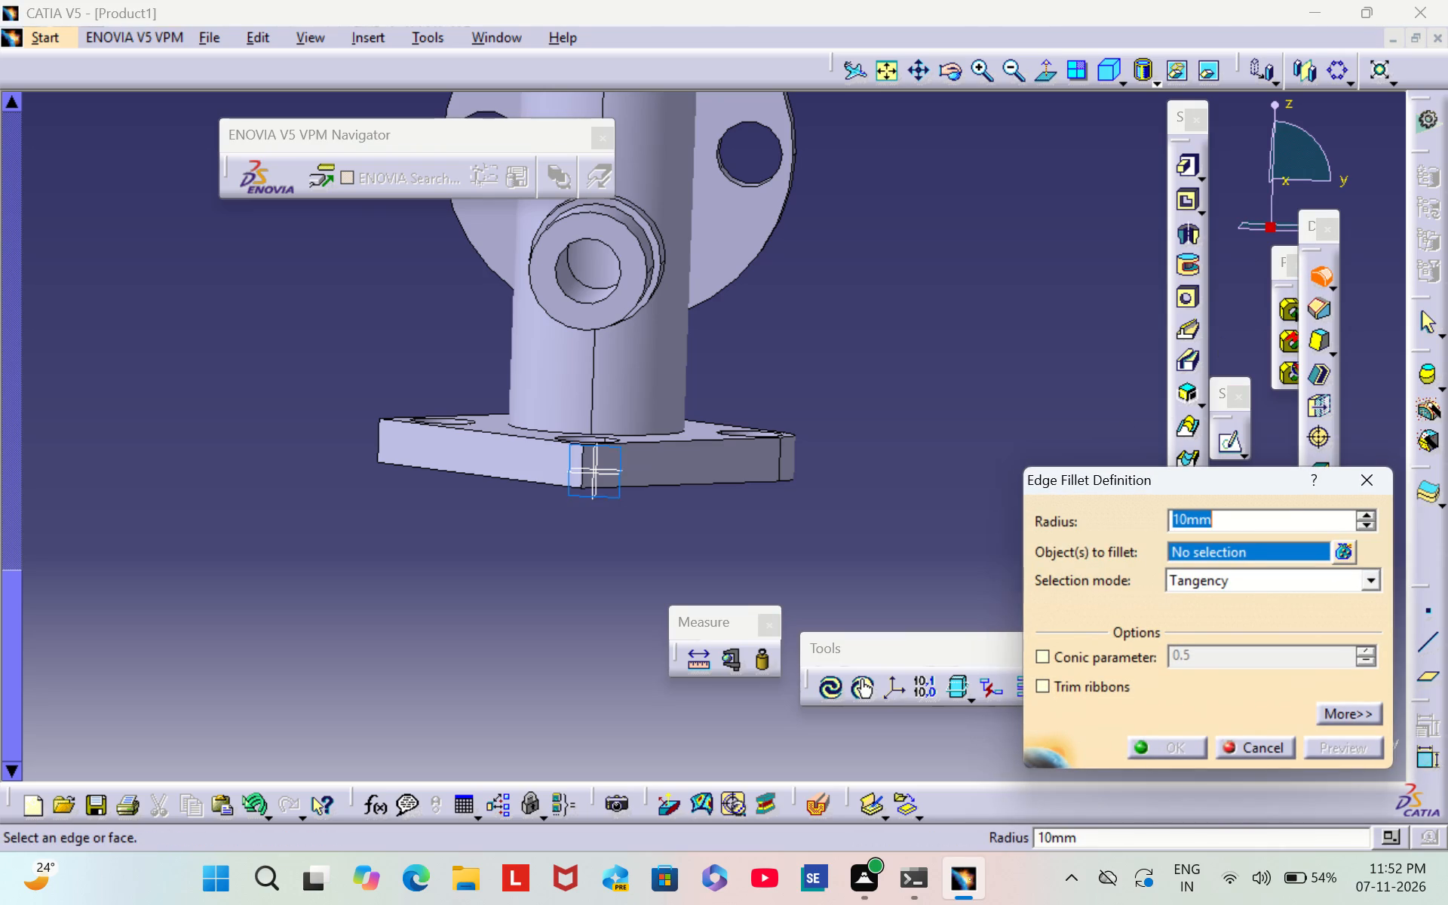
pyautogui.click(583, 452)
pyautogui.moveTo(399, 527); pyautogui.dragTo(403, 530, button='middle')
pyautogui.scroll(-1, 399, 527)
pyautogui.moveTo(400, 529); pyautogui.dragTo(403, 530, button='right')
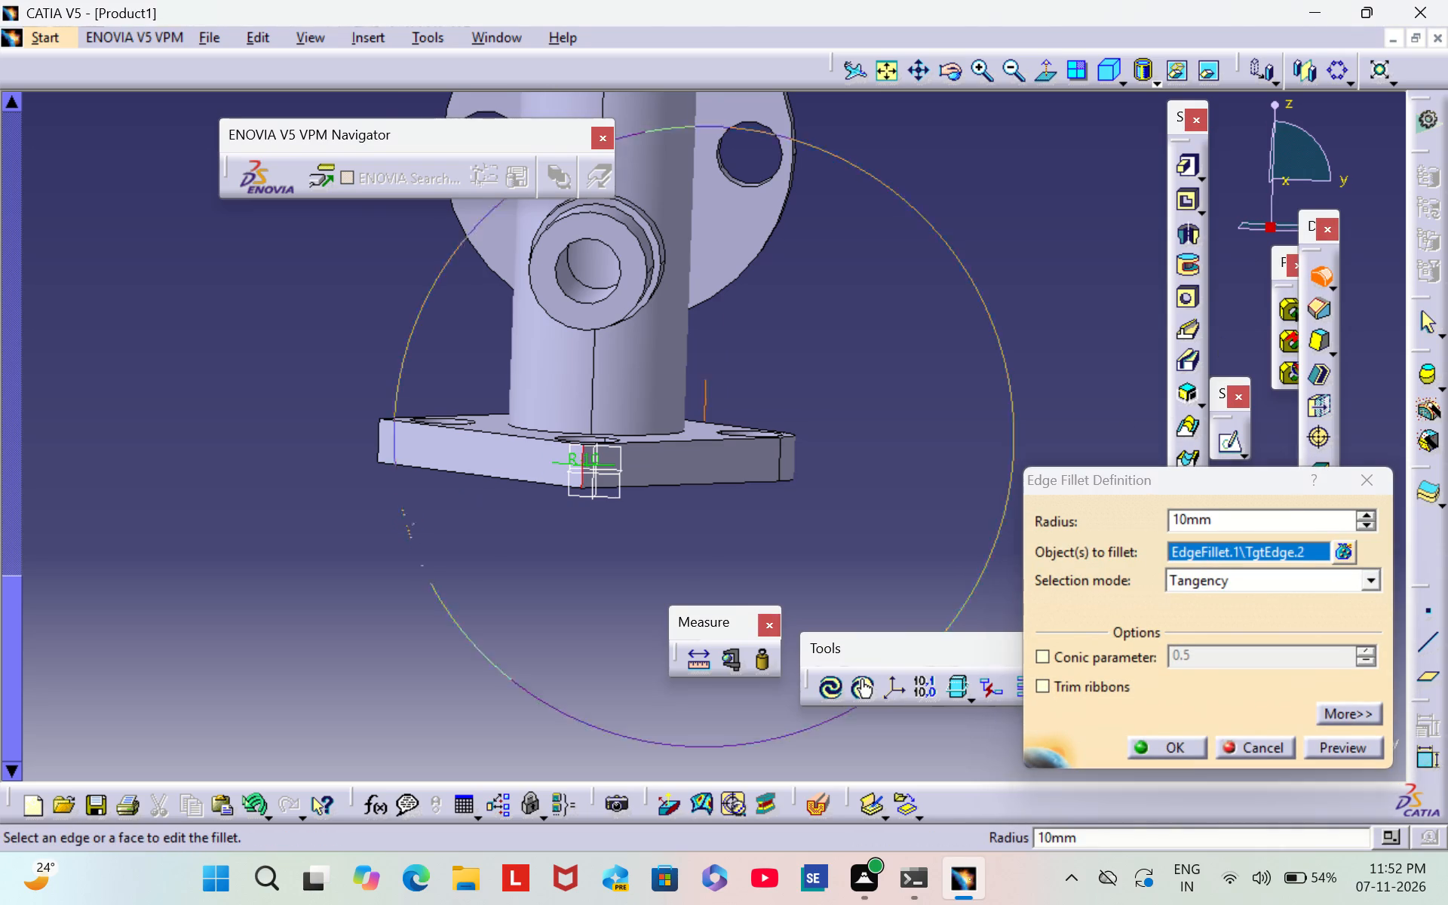
pyautogui.moveTo(403, 530); pyautogui.dragTo(697, 534, button='right')
pyautogui.moveTo(403, 530); pyautogui.dragTo(697, 534, button='middle')
pyautogui.click(775, 384)
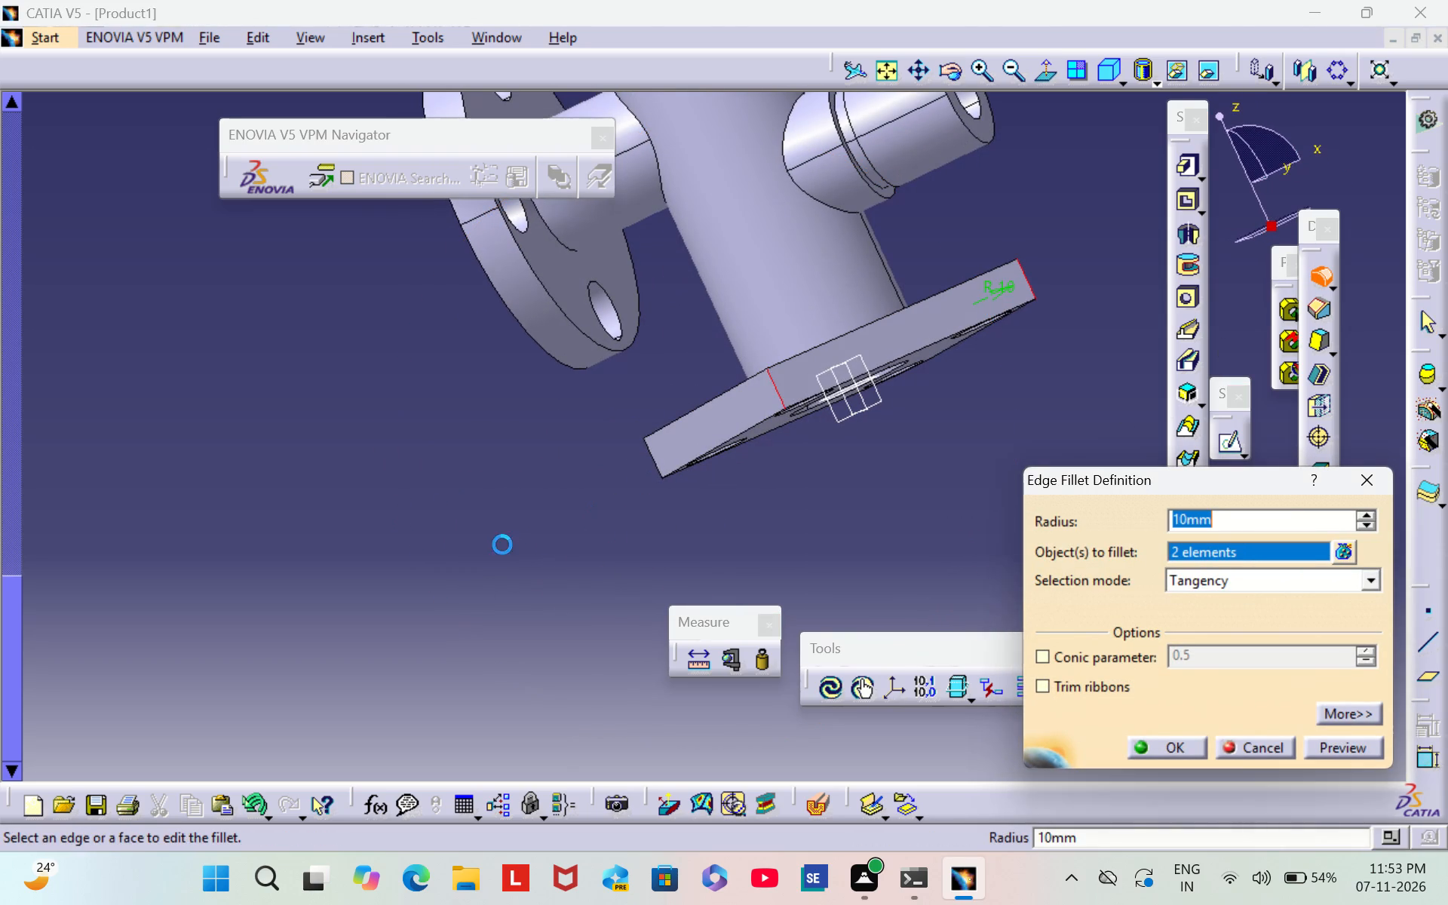
pyautogui.moveTo(491, 539); pyautogui.dragTo(851, 413, button='middle')
pyautogui.scroll(-1, 491, 539)
pyautogui.moveTo(493, 538); pyautogui.dragTo(851, 413, button='right')
pyautogui.click(772, 423)
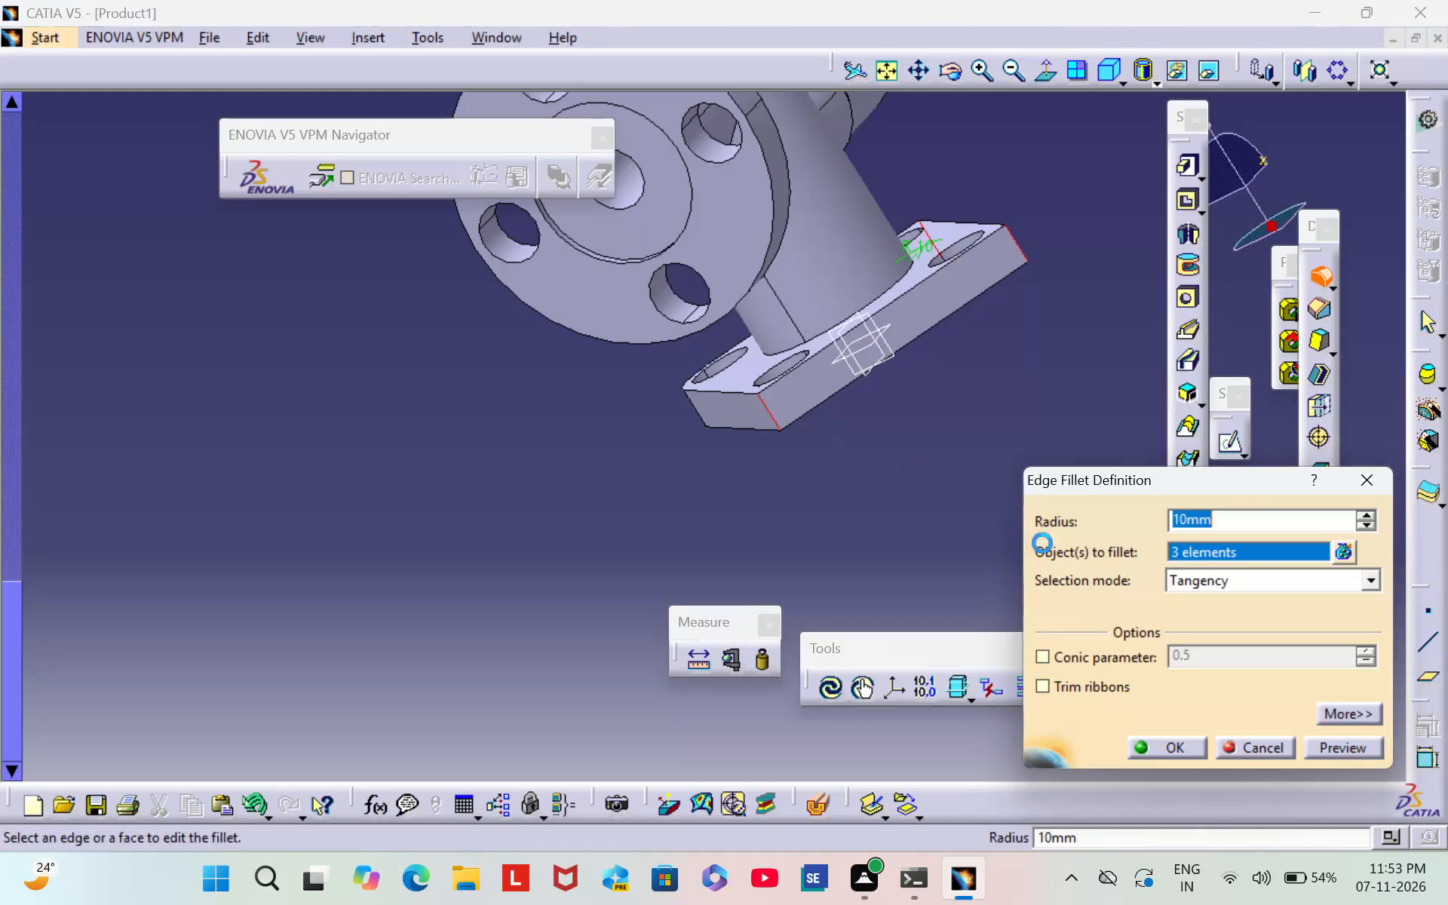
pyautogui.click(1167, 742)
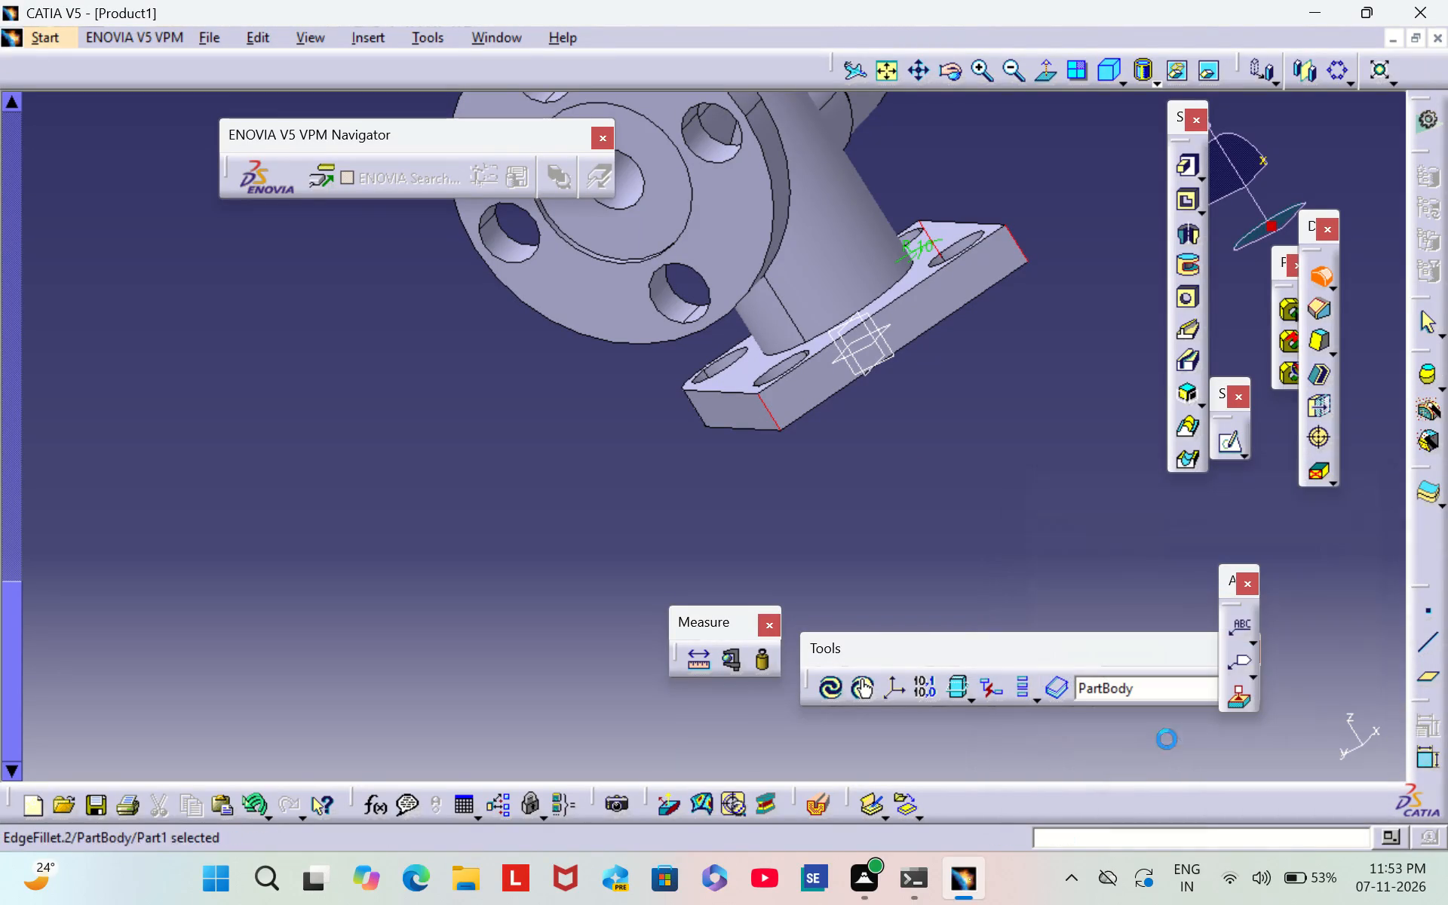
pyautogui.click(873, 470)
# Examine the part from several sides, including the rounded base's underside, the flange and the side boss.
pyautogui.scroll(-2, 909, 448)
pyautogui.moveTo(910, 446); pyautogui.dragTo(778, 667, button='middle')
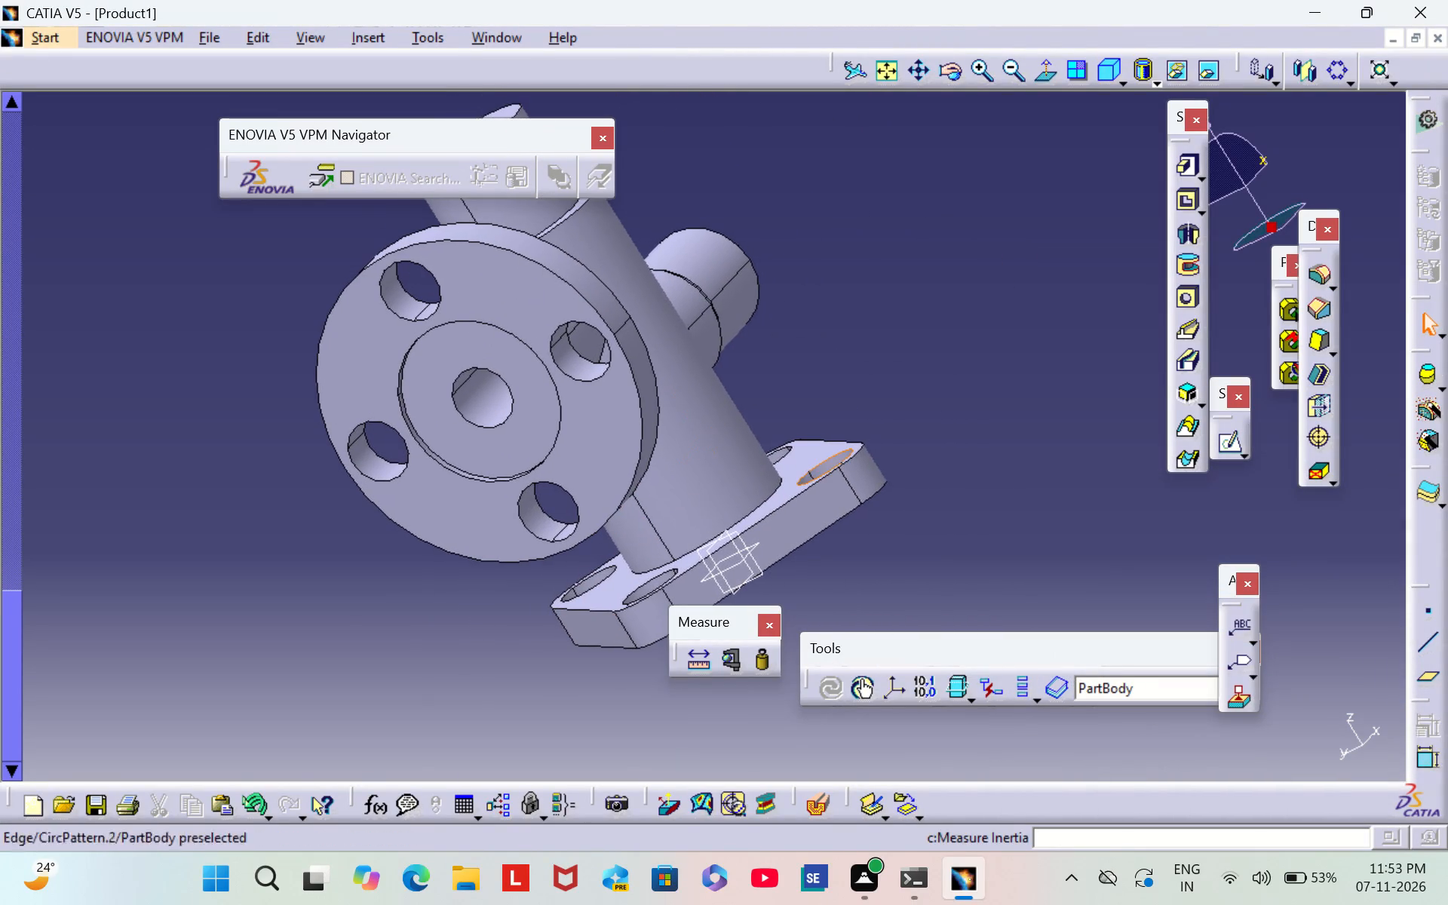
pyautogui.moveTo(916, 354); pyautogui.dragTo(474, 455, button='middle')
pyautogui.moveTo(916, 353); pyautogui.dragTo(474, 455, button='right')
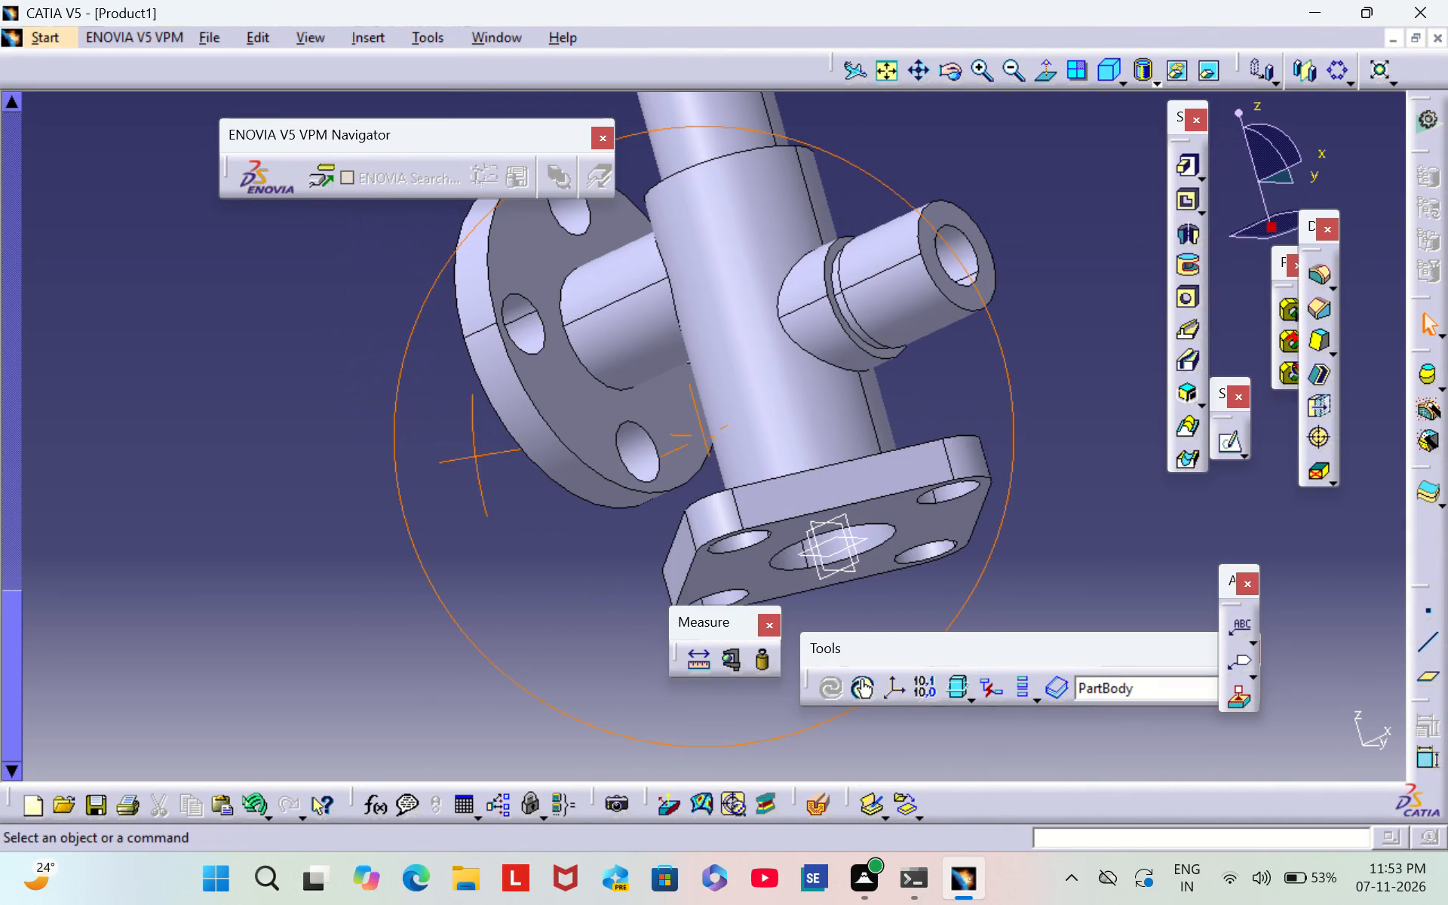
pyautogui.moveTo(474, 455); pyautogui.dragTo(473, 456, button='right')
pyautogui.moveTo(474, 455); pyautogui.dragTo(473, 456, button='middle')
pyautogui.moveTo(473, 452); pyautogui.dragTo(464, 532, button='middle')
pyautogui.scroll(-1, 473, 452)
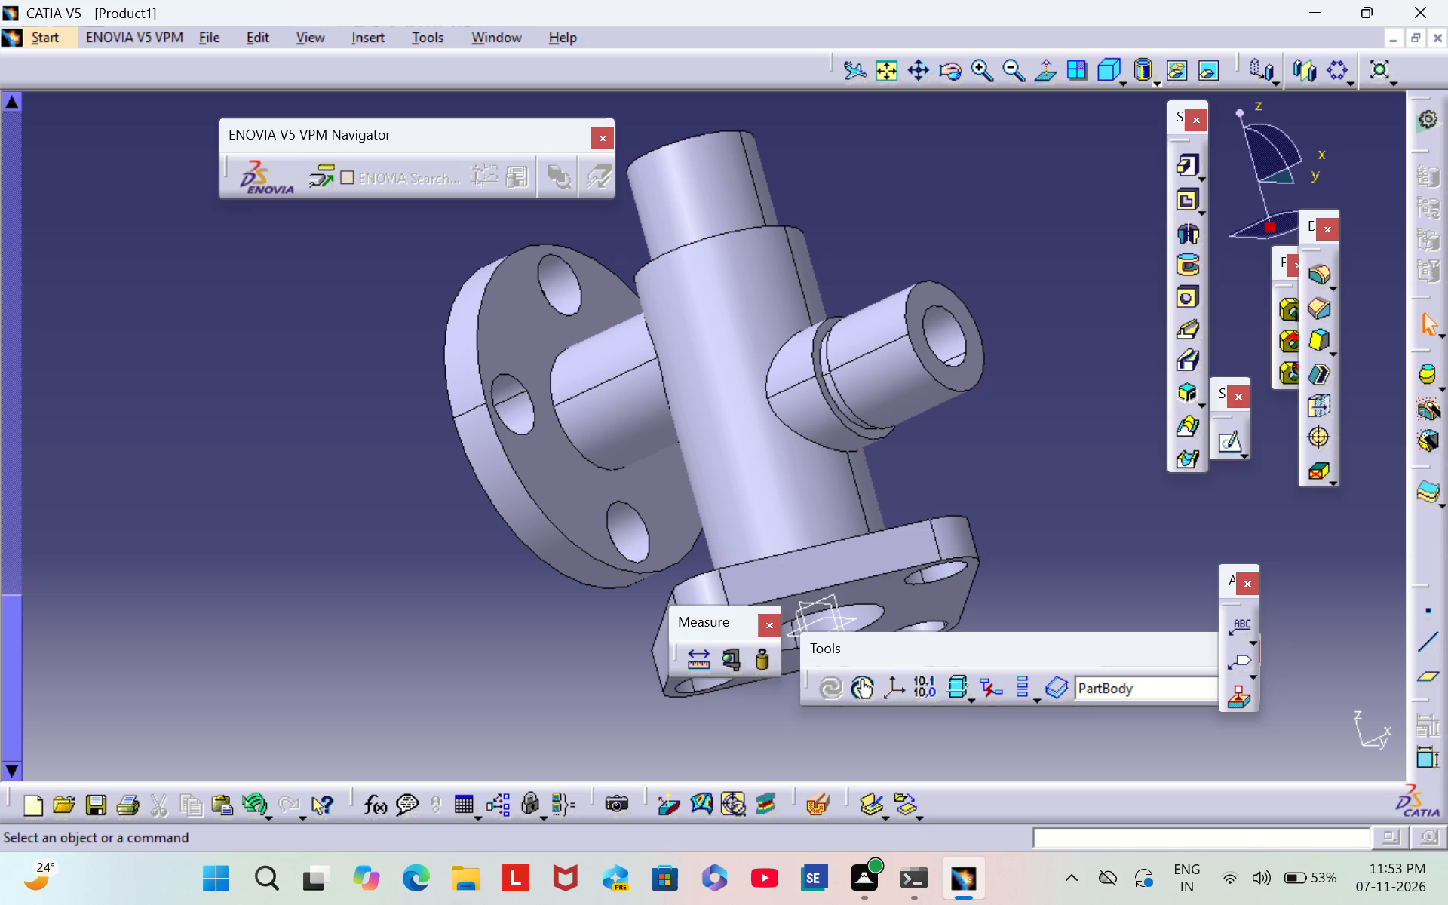
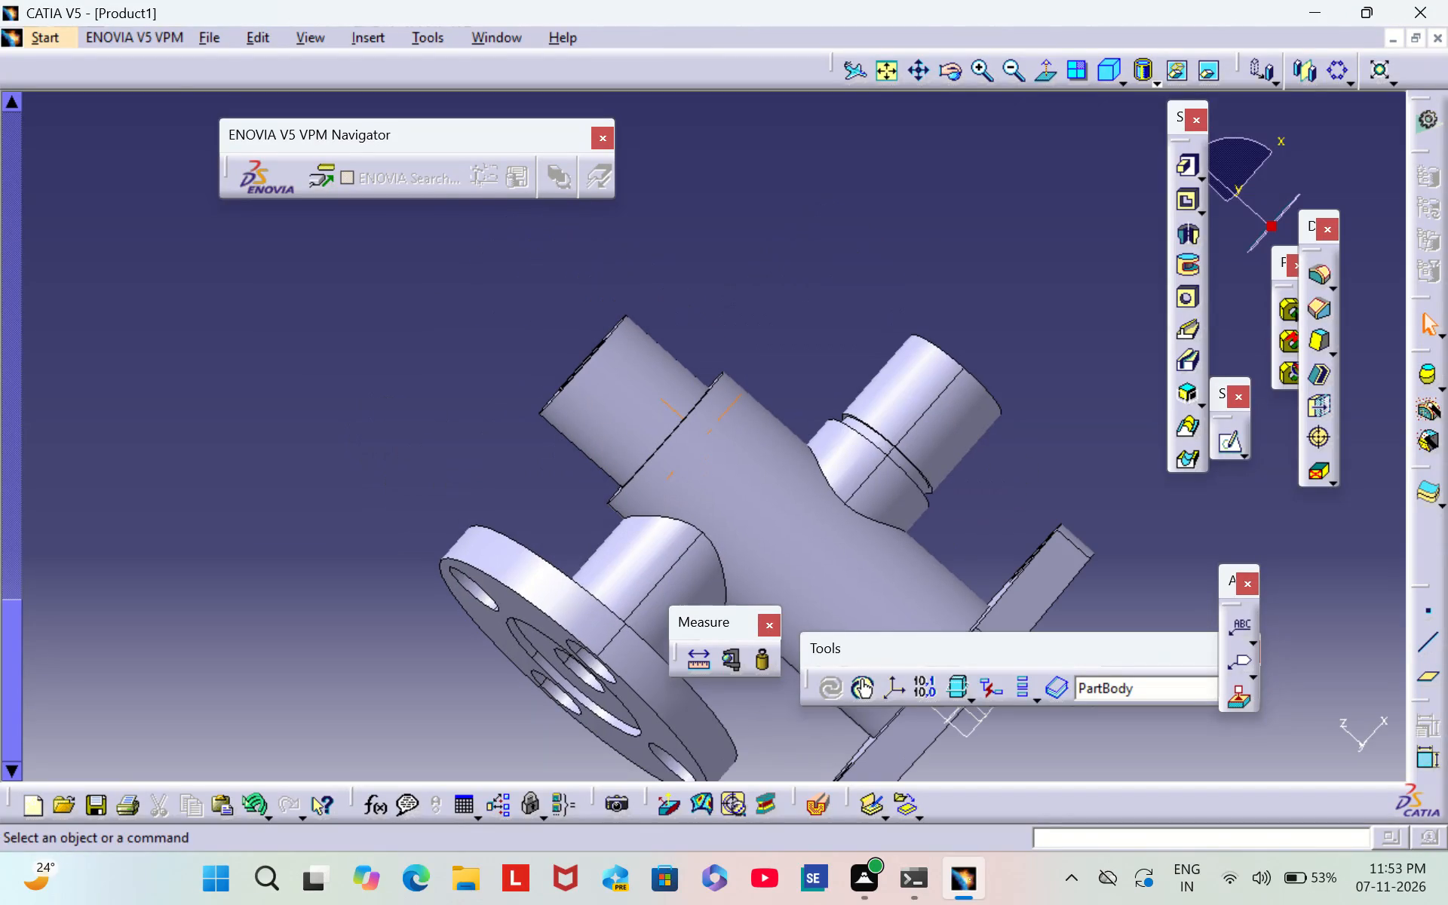
# Add a 1 mm edge fillet to the narrow top neck's outer rim, the main cylinder's shoulder edge and the unflanged branch's outer rim.
pyautogui.scroll(-1, 386, 483)
pyautogui.moveTo(386, 483); pyautogui.dragTo(698, 461, button='middle')
pyautogui.moveTo(517, 480); pyautogui.dragTo(698, 461, button='right')
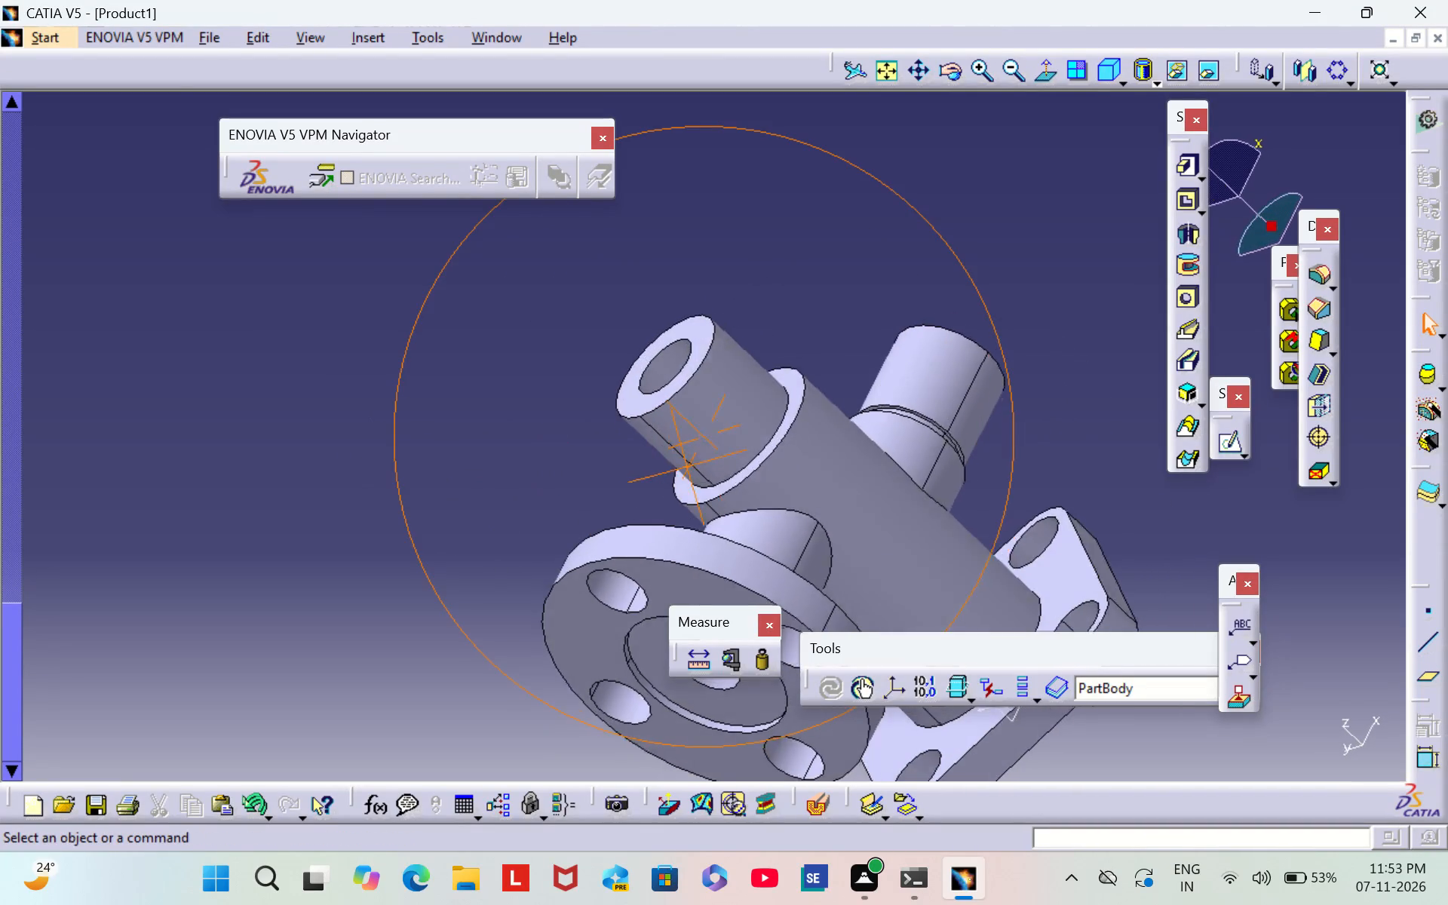
pyautogui.moveTo(698, 461); pyautogui.dragTo(754, 446, button='right')
pyautogui.moveTo(698, 461); pyautogui.dragTo(766, 446, button='middle')
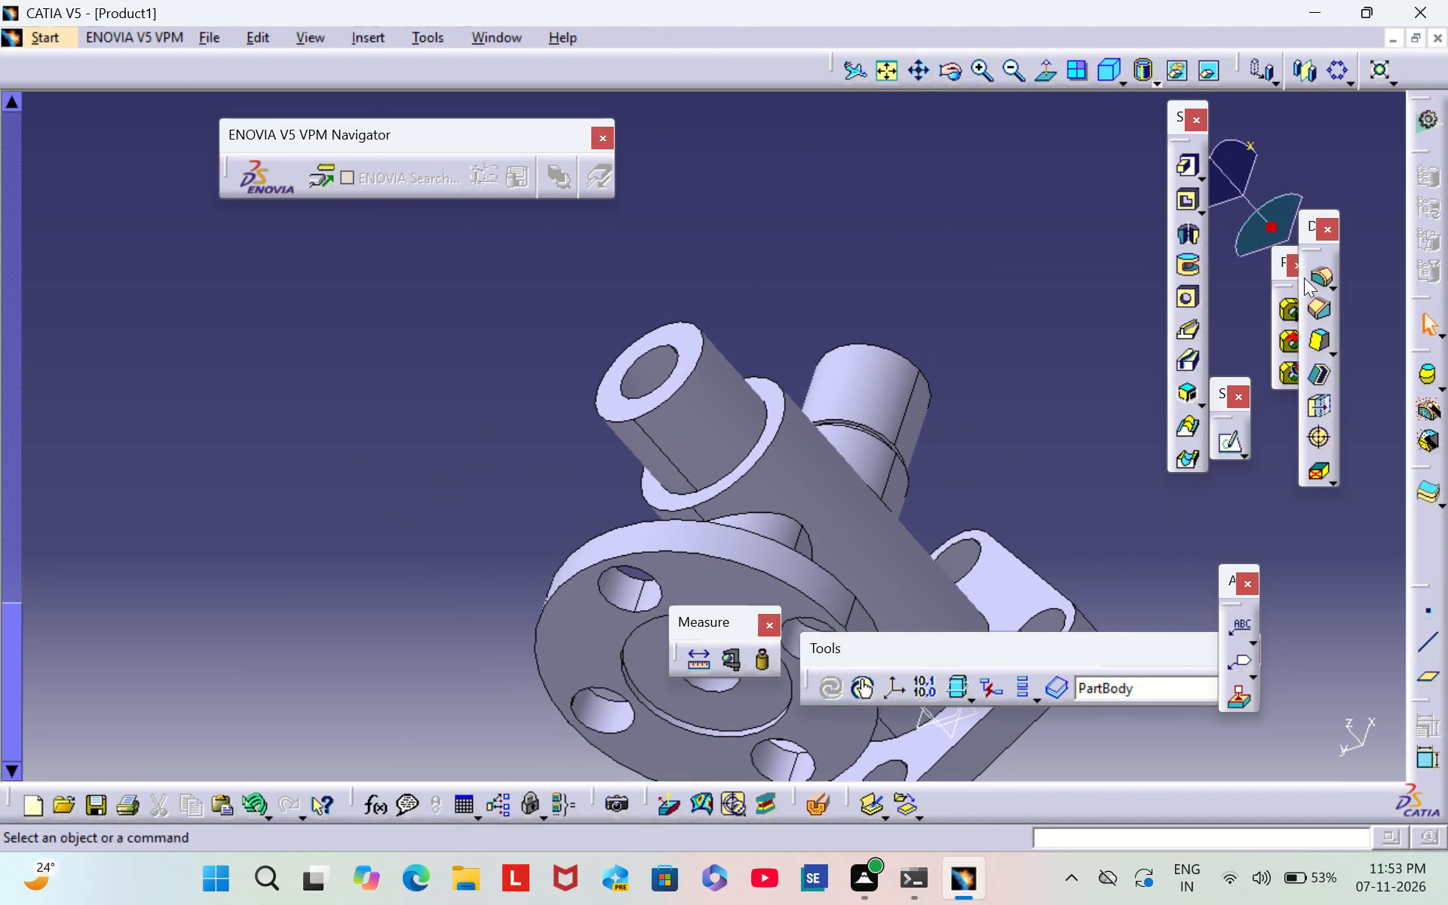
pyautogui.click(1304, 278)
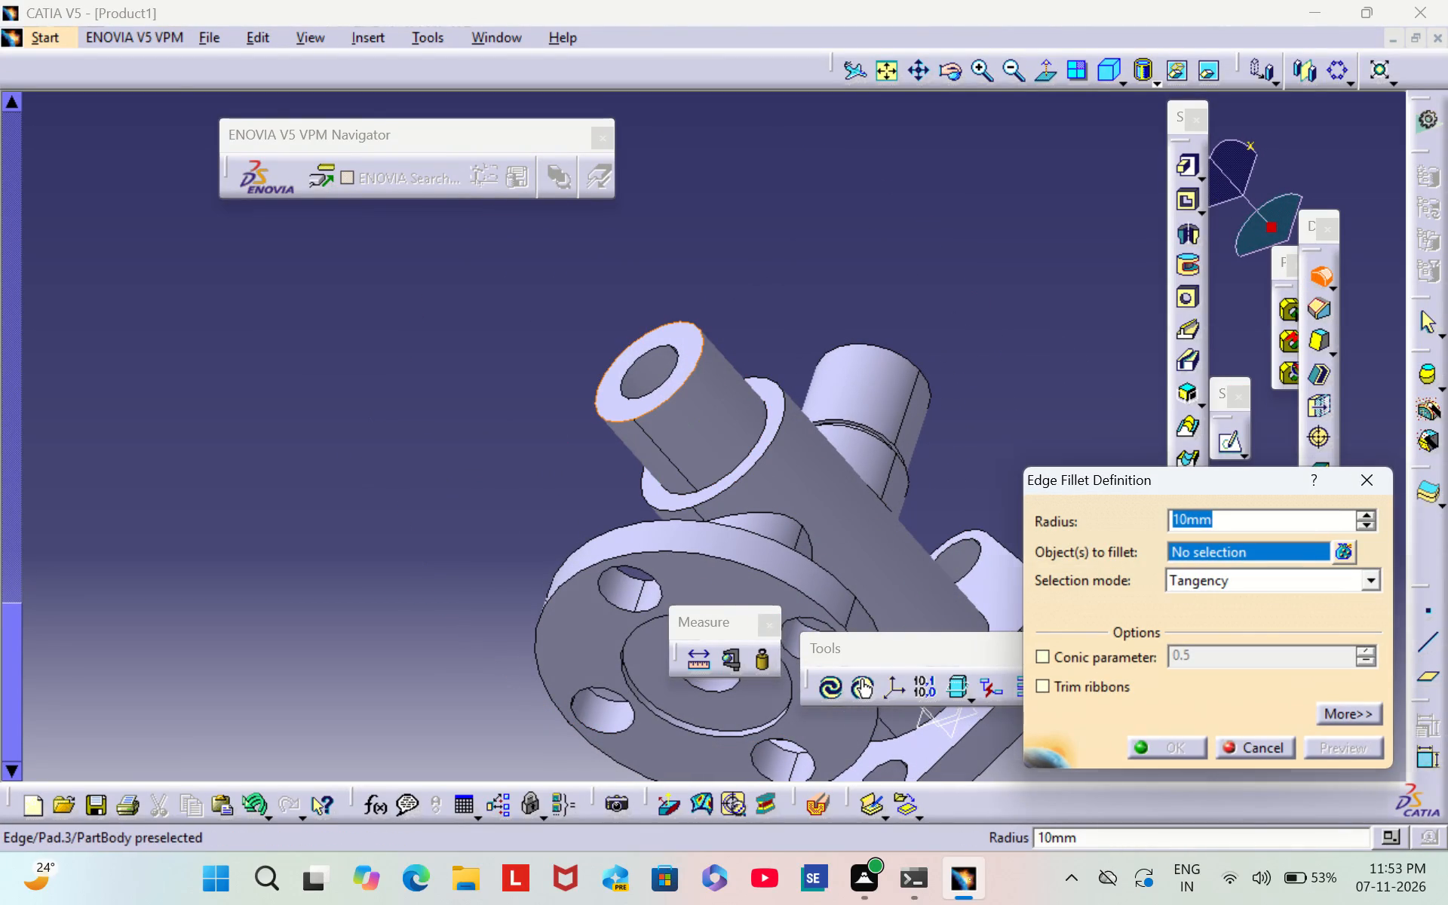
pyautogui.click(680, 385)
pyautogui.press('BackSpace')
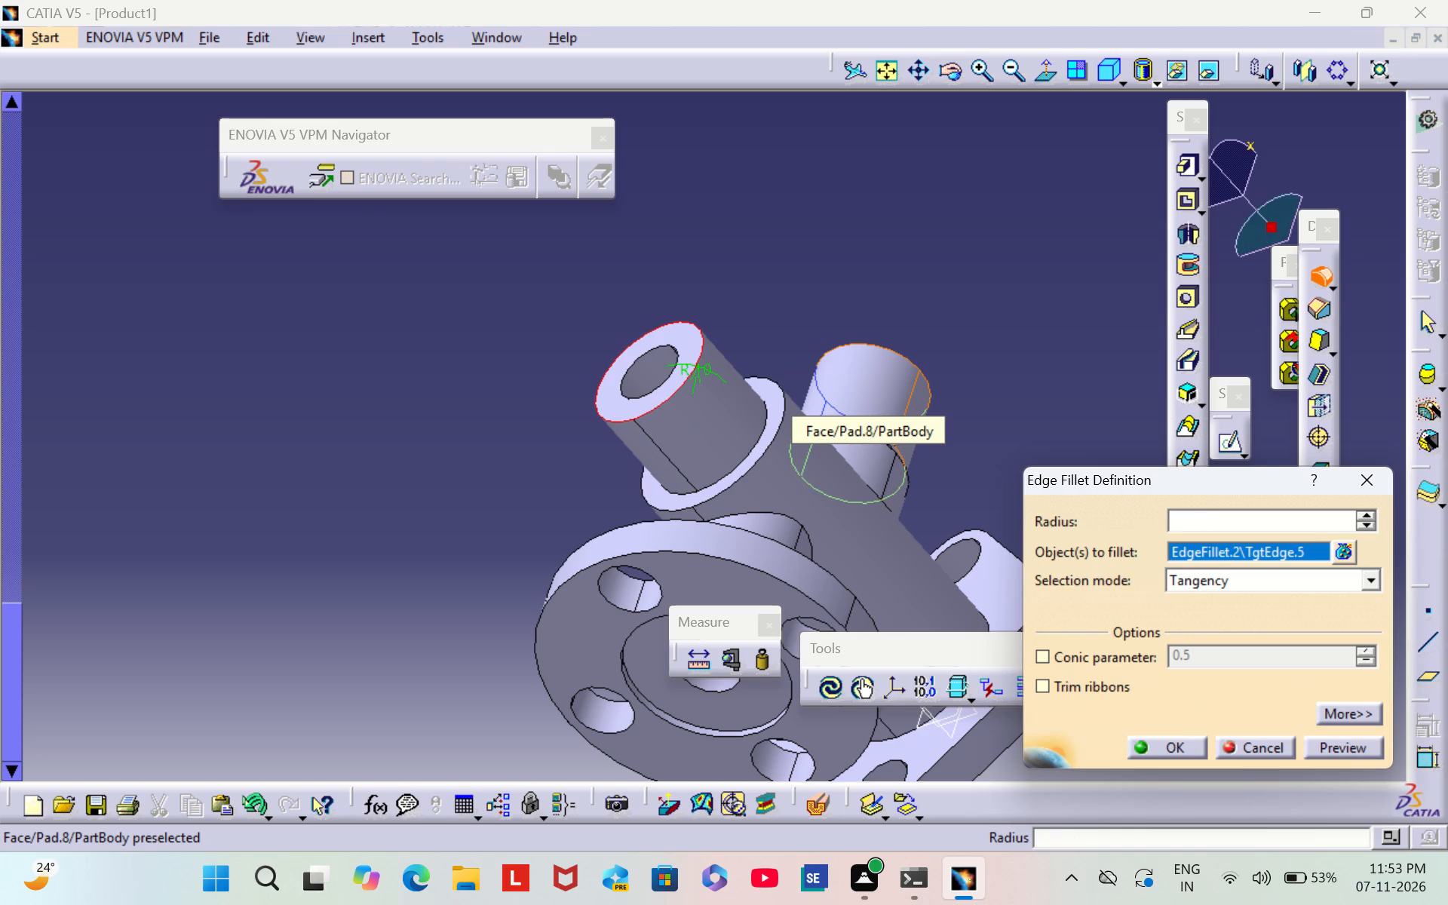
pyautogui.press('1')
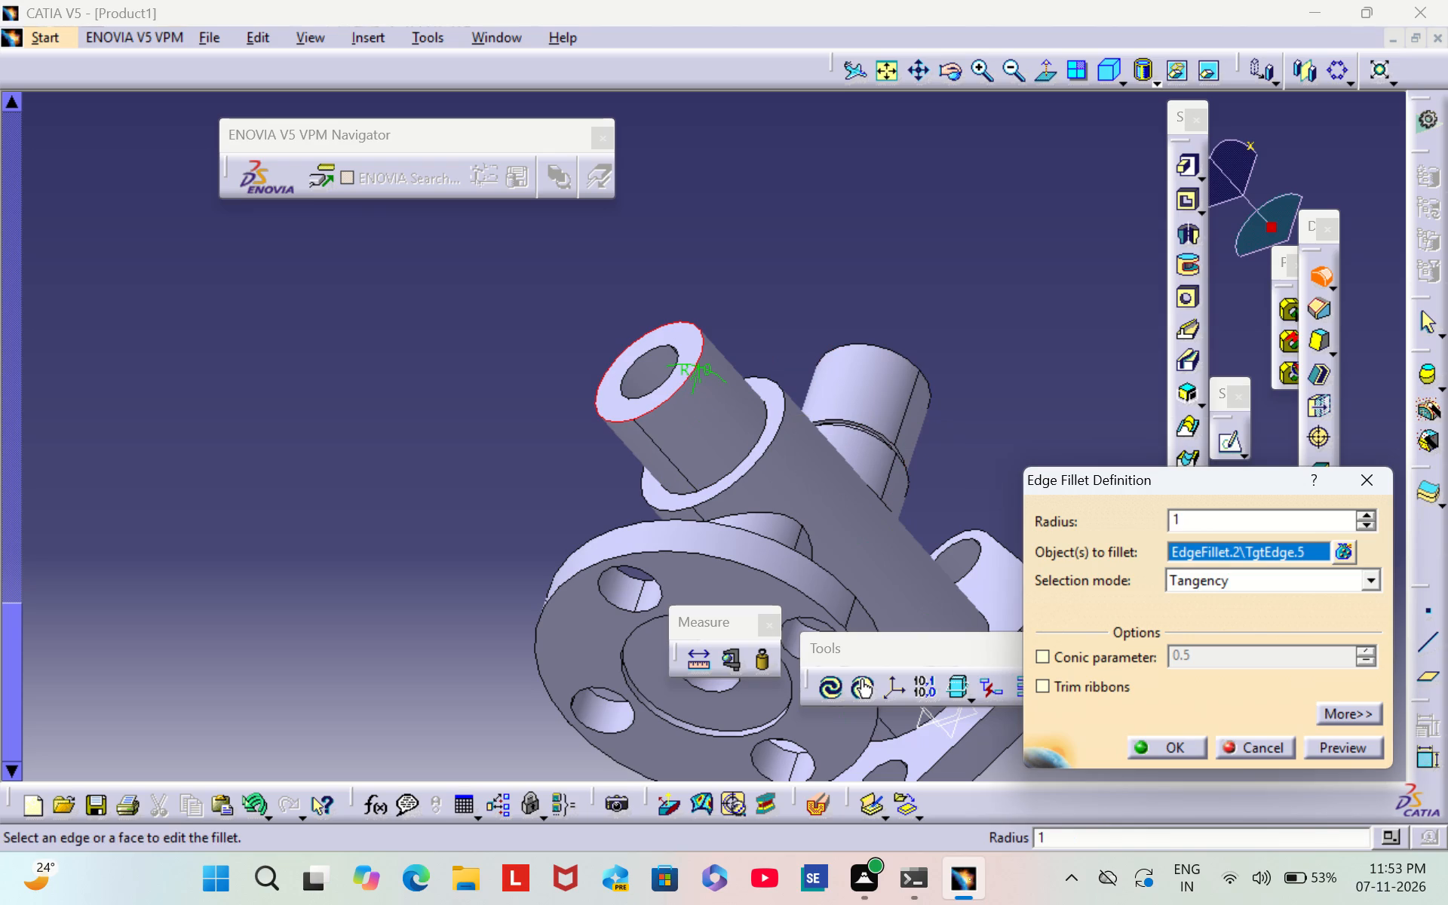
pyautogui.scroll(-1, 569, 523)
pyautogui.moveTo(569, 523); pyautogui.dragTo(569, 520, button='middle')
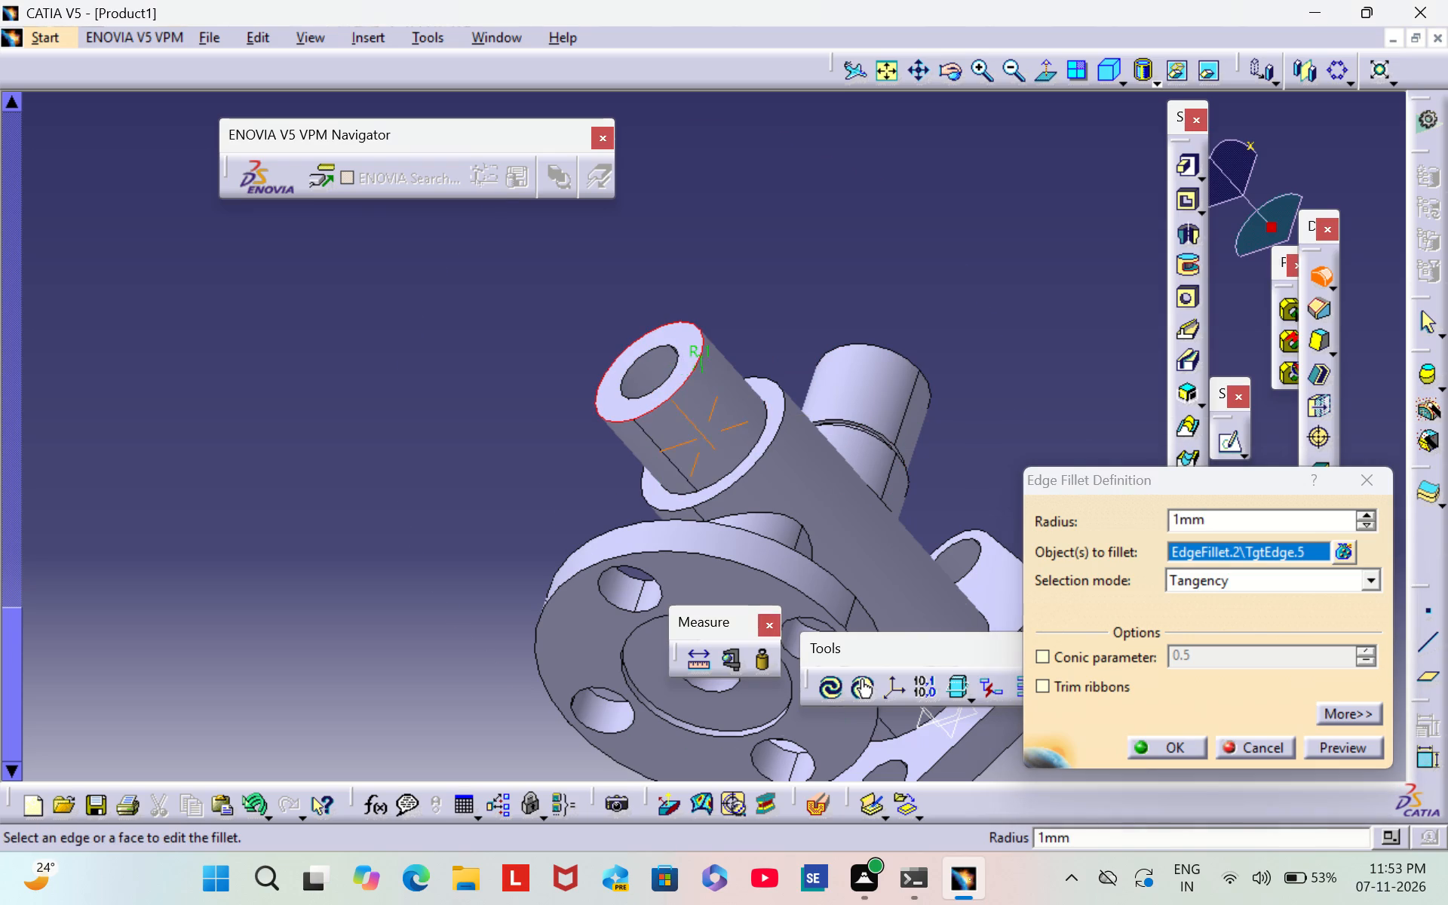
pyautogui.moveTo(569, 520); pyautogui.dragTo(480, 646, button='right')
pyautogui.moveTo(569, 520); pyautogui.dragTo(480, 647, button='middle')
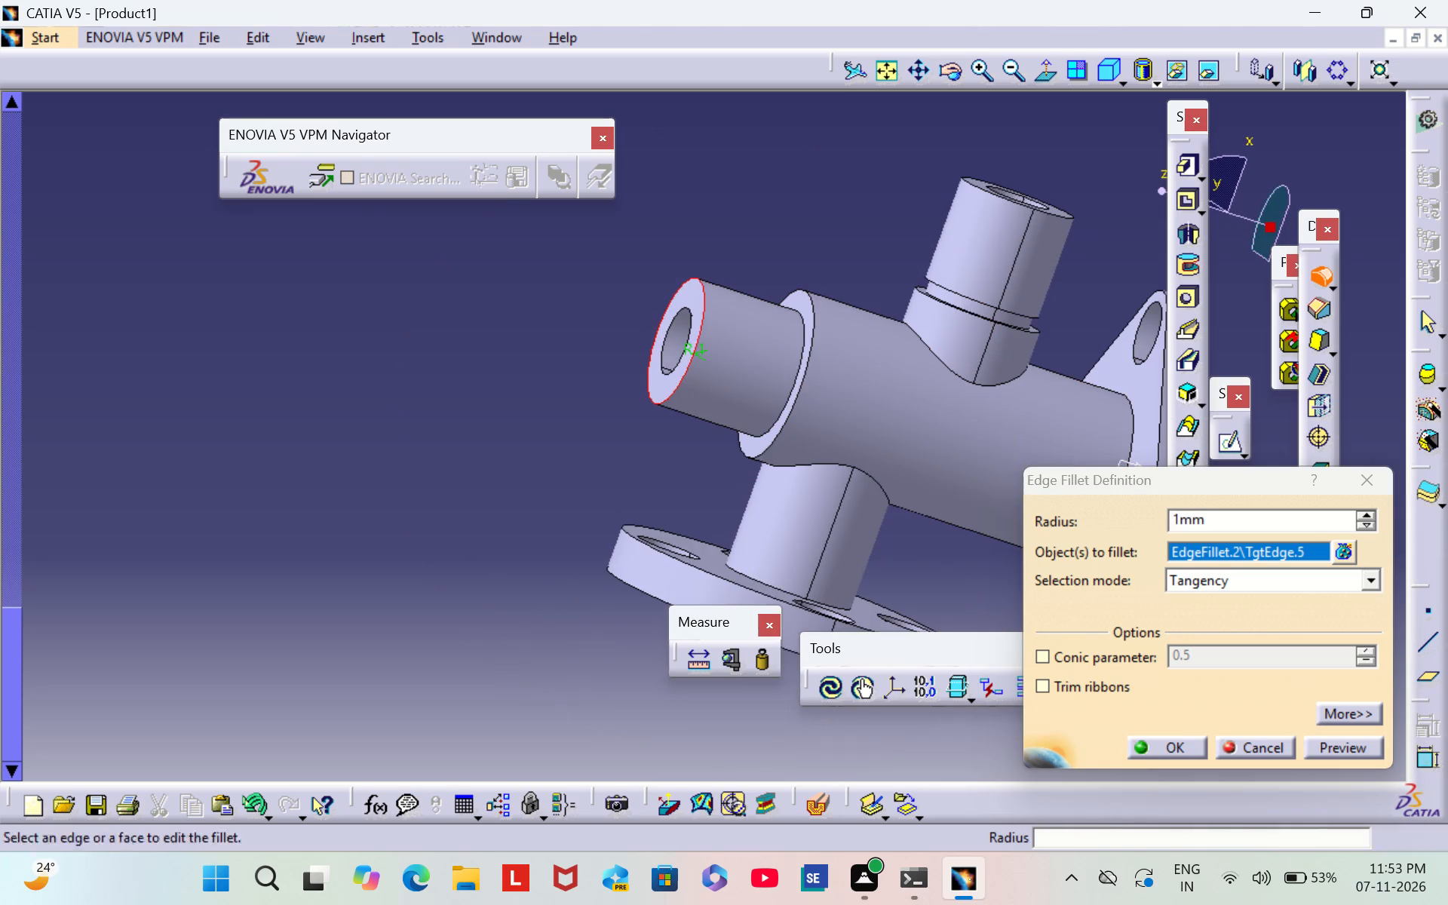
pyautogui.click(802, 387)
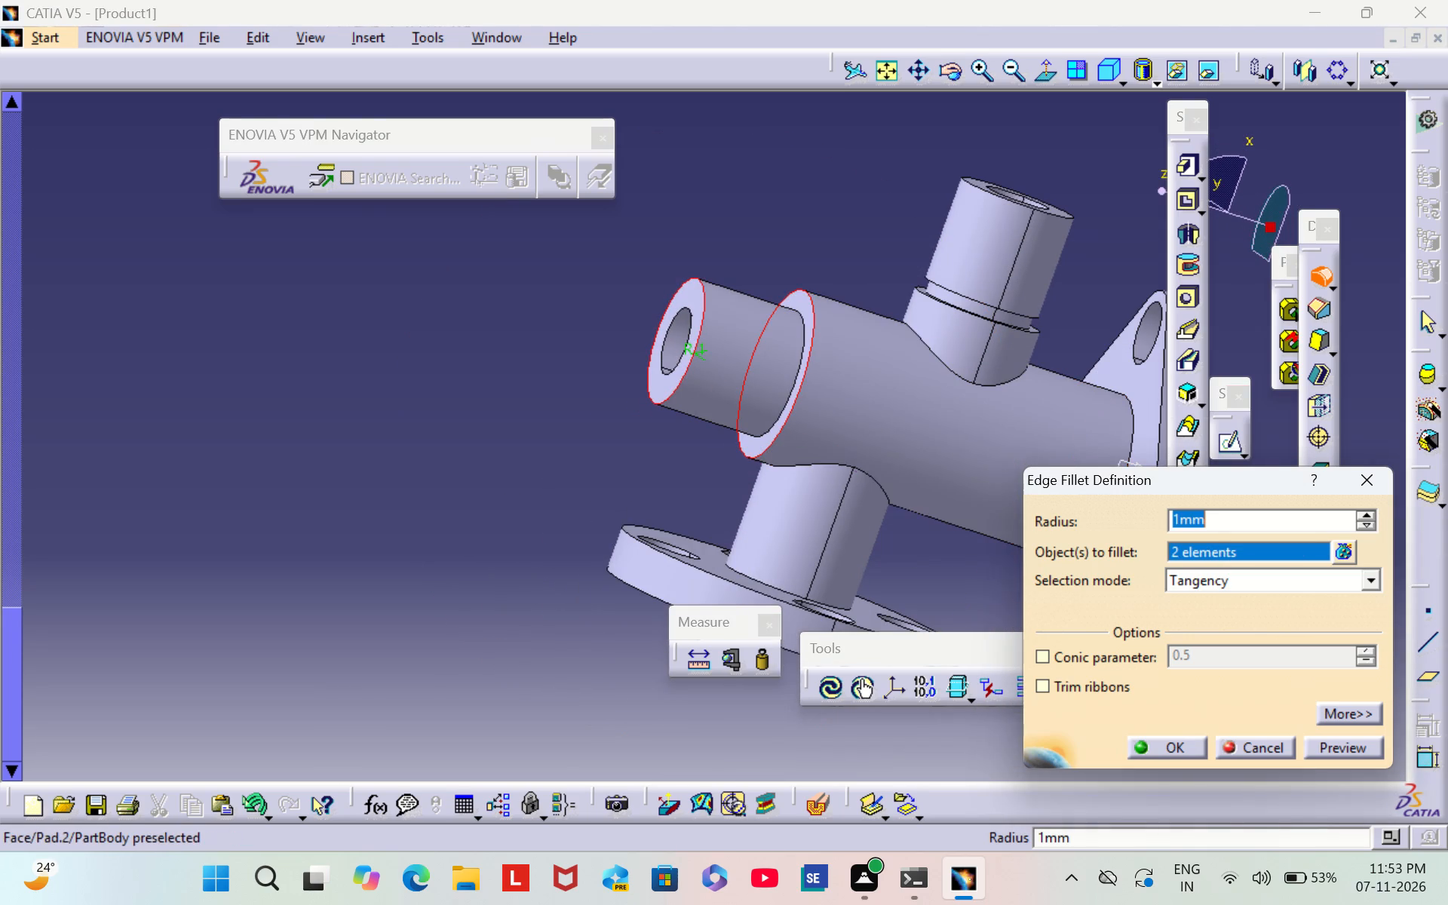
pyautogui.scroll(-2, 848, 236)
pyautogui.moveTo(848, 235); pyautogui.dragTo(701, 459, button='middle')
pyautogui.moveTo(843, 242); pyautogui.dragTo(701, 459, button='right')
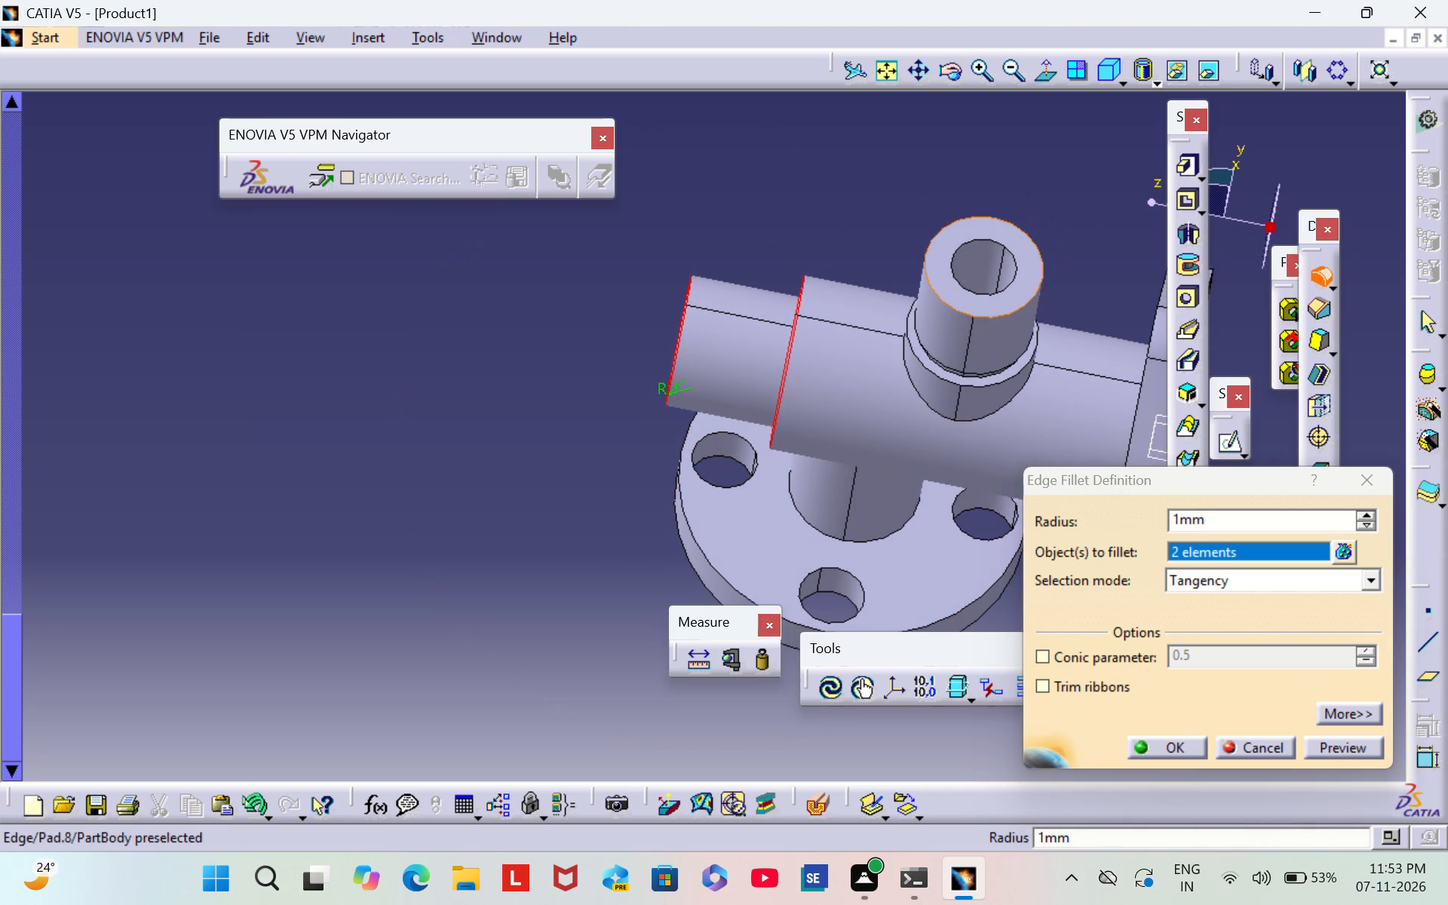
pyautogui.click(1035, 288)
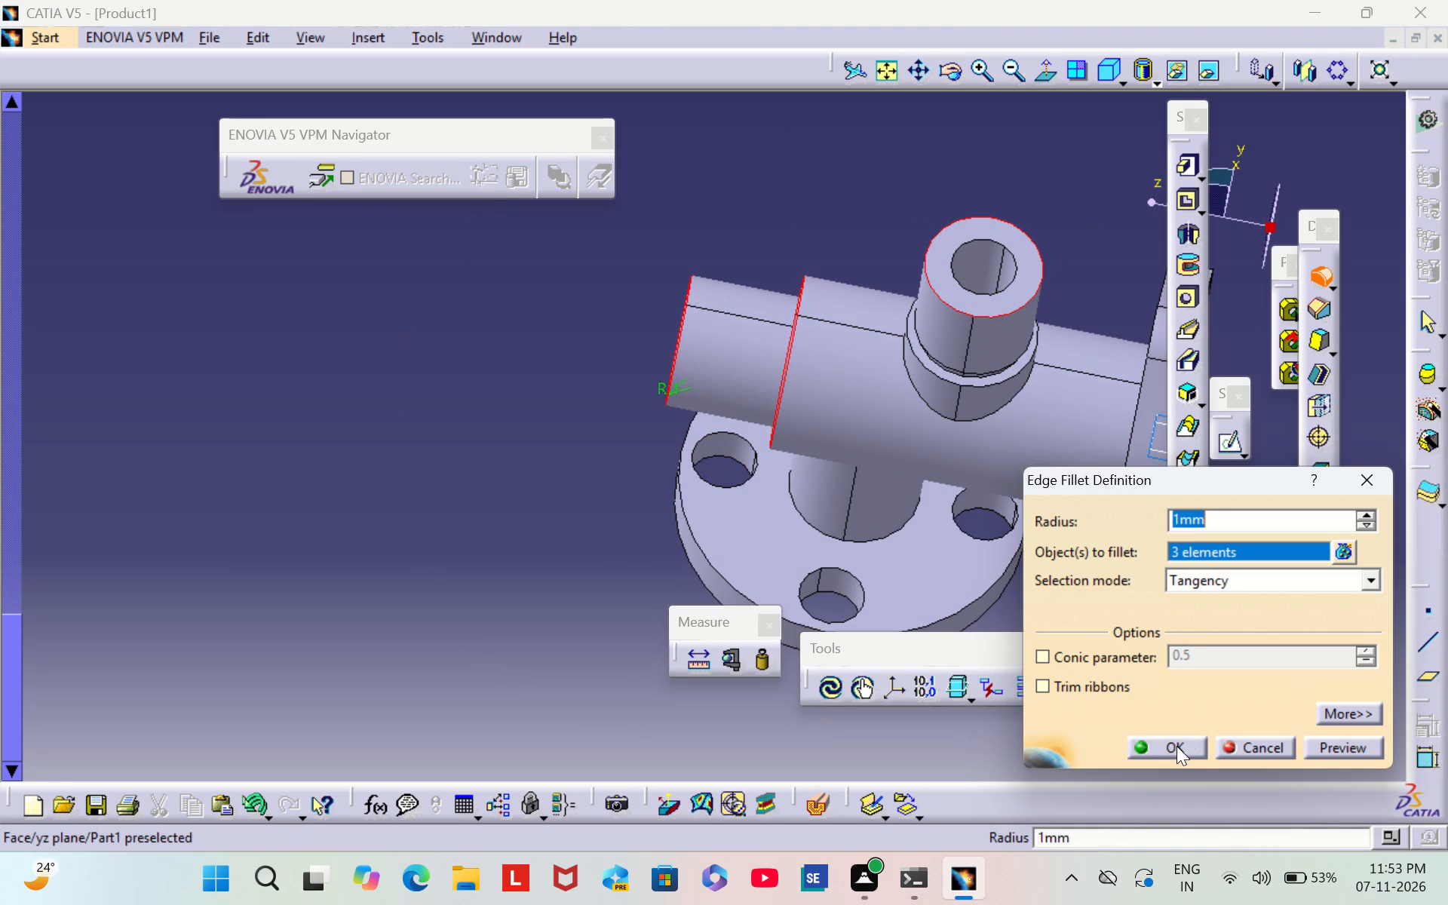
pyautogui.click(1176, 746)
pyautogui.click(462, 520)
# Add a 4 mm edge fillet where both branches meet the main cylinder, the branch meets its round flange, and the cylinder meets the base.
pyautogui.moveTo(462, 518); pyautogui.dragTo(772, 405, button='middle')
pyautogui.scroll(-1, 462, 518)
pyautogui.moveTo(483, 507); pyautogui.dragTo(772, 405, button='right')
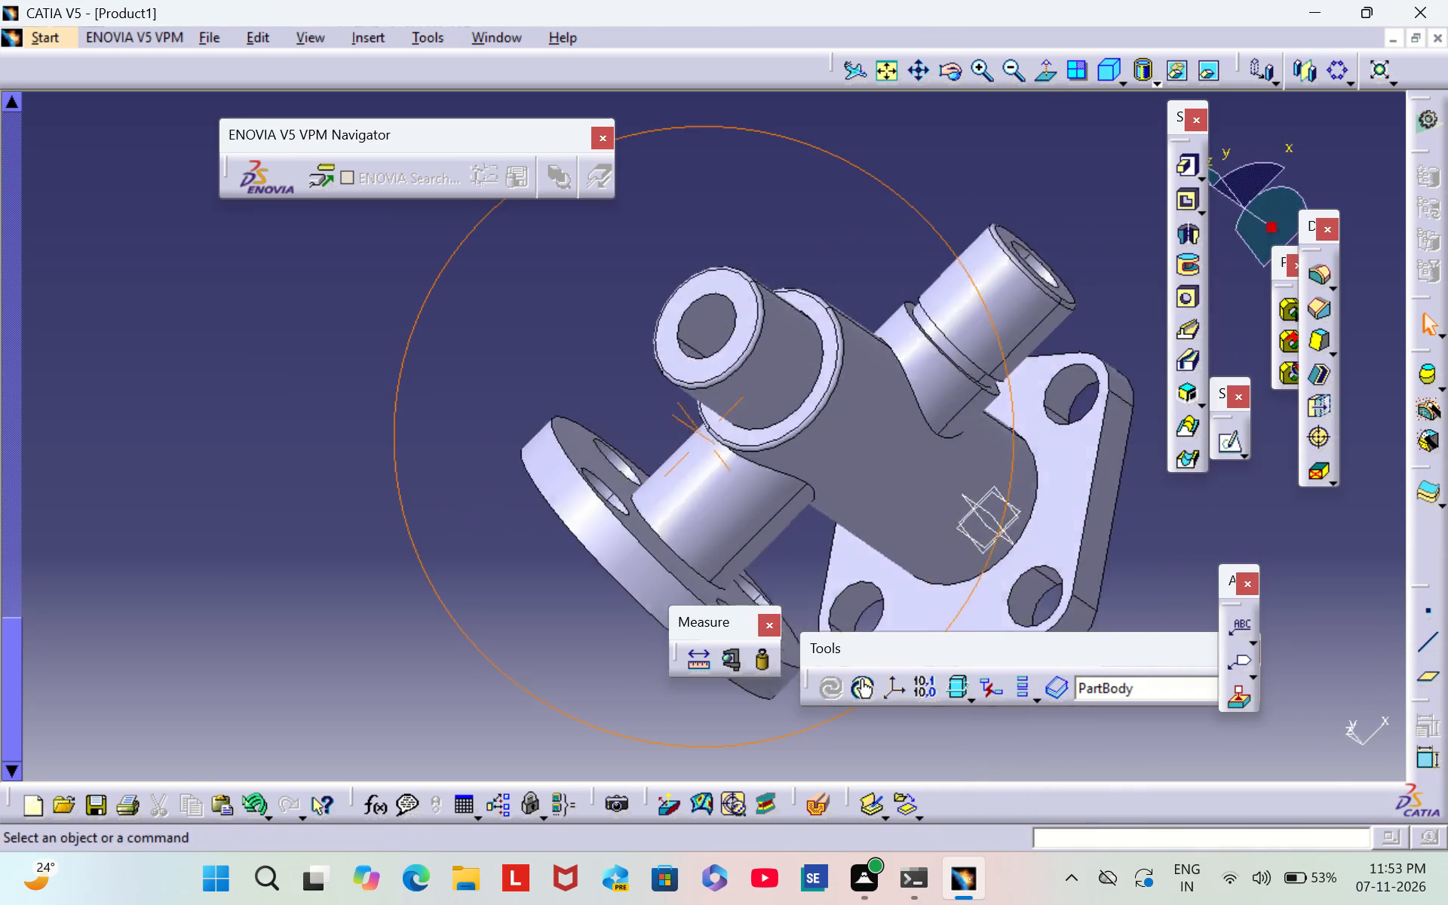
pyautogui.moveTo(772, 405); pyautogui.dragTo(885, 346, button='right')
pyautogui.moveTo(772, 405); pyautogui.dragTo(885, 346, button='middle')
pyautogui.moveTo(517, 422); pyautogui.dragTo(716, 268, button='middle')
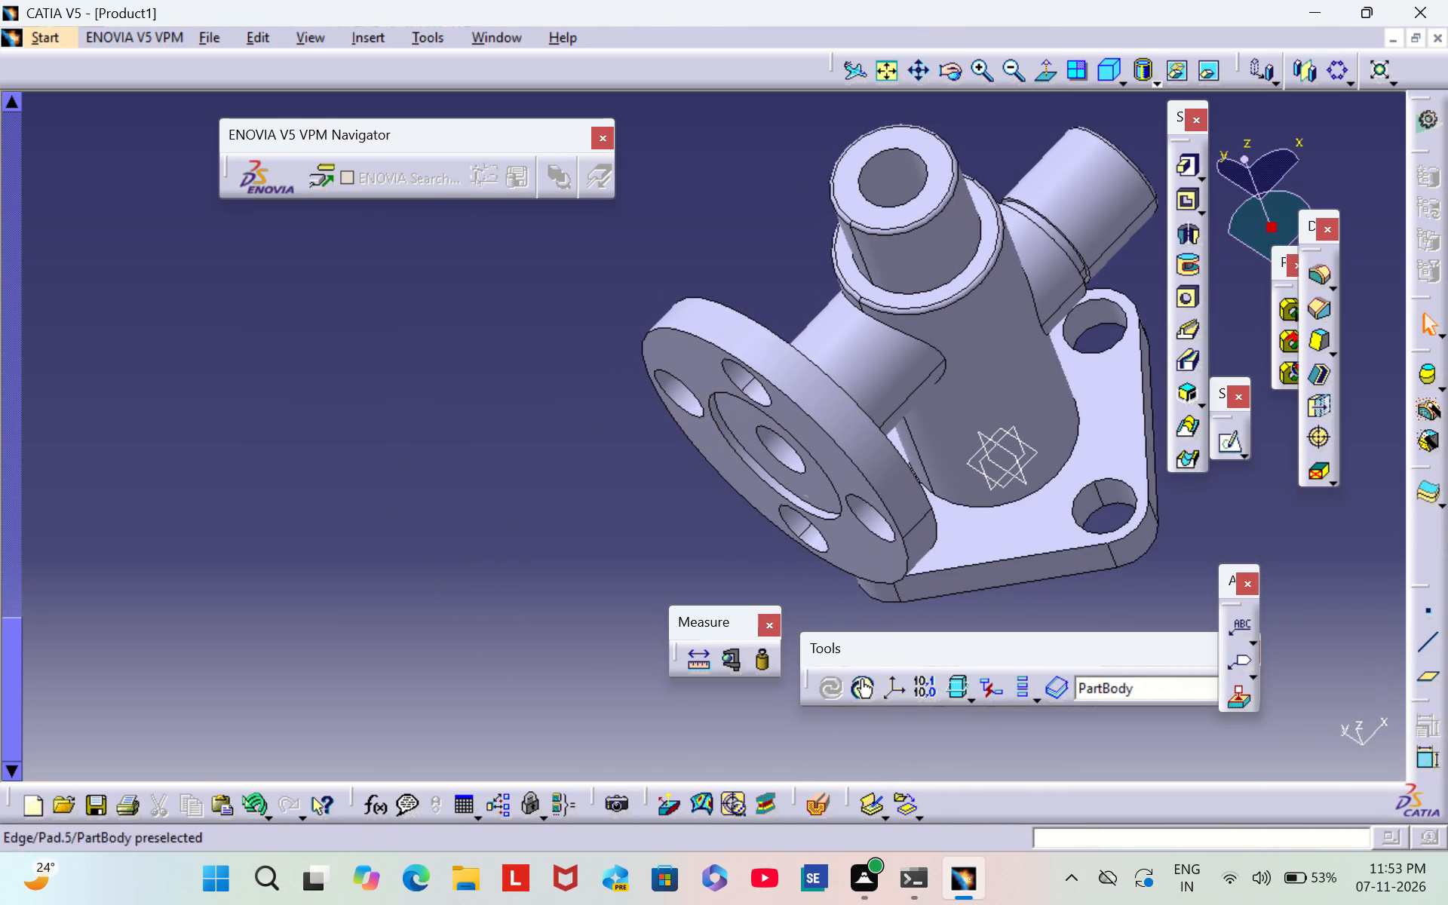
pyautogui.moveTo(1204, 527); pyautogui.dragTo(1043, 627, button='middle')
pyautogui.scroll(-1, 1204, 527)
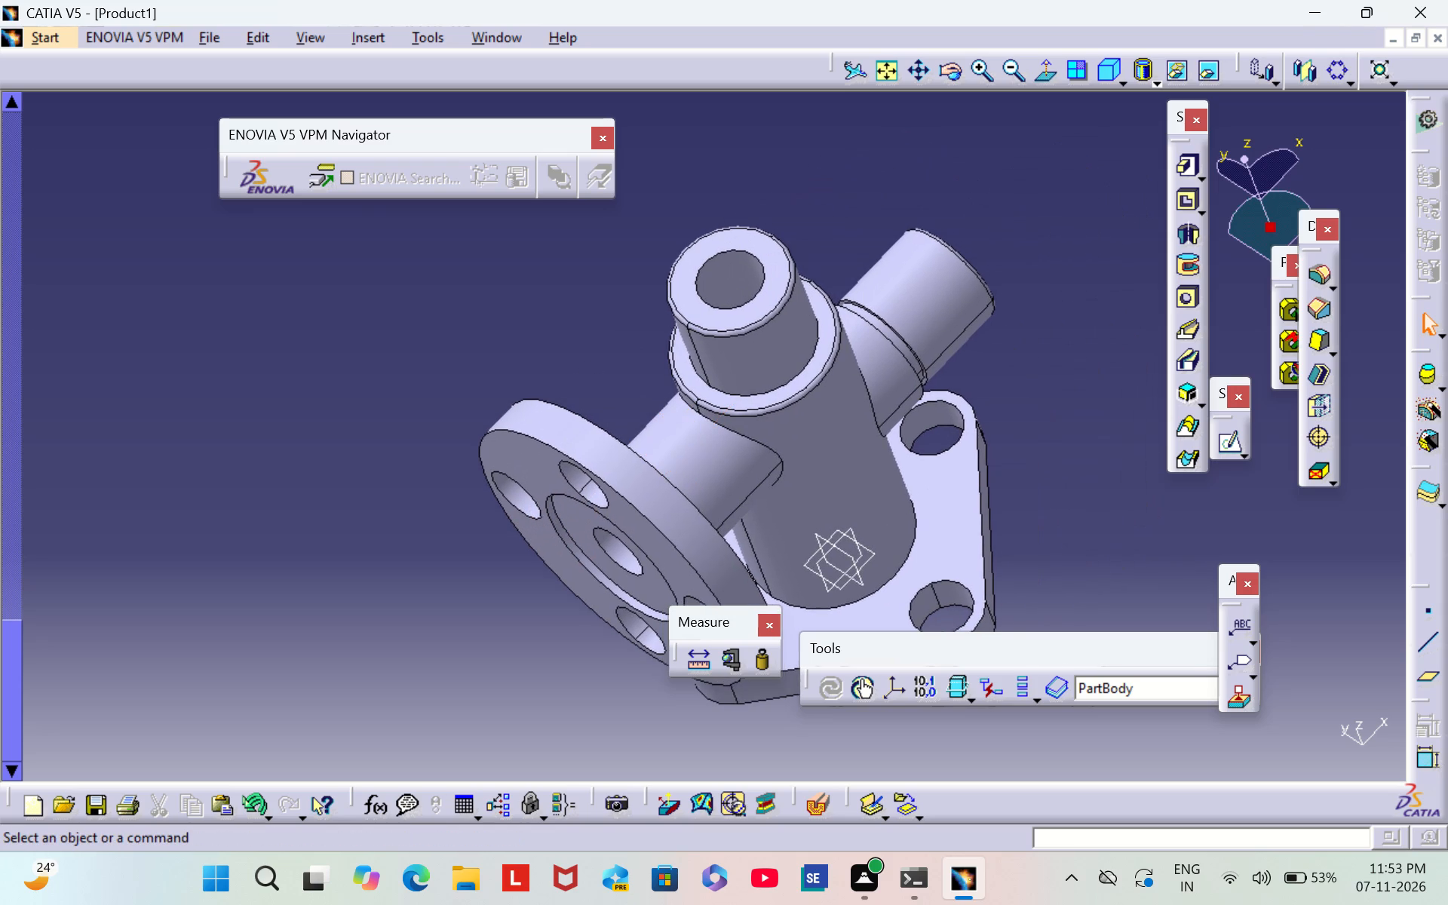
pyautogui.moveTo(1042, 459); pyautogui.dragTo(894, 584, button='middle')
pyautogui.moveTo(1042, 458); pyautogui.dragTo(894, 584, button='right')
pyautogui.moveTo(894, 584); pyautogui.dragTo(892, 584, button='middle')
pyautogui.moveTo(574, 680); pyautogui.dragTo(518, 495, button='middle')
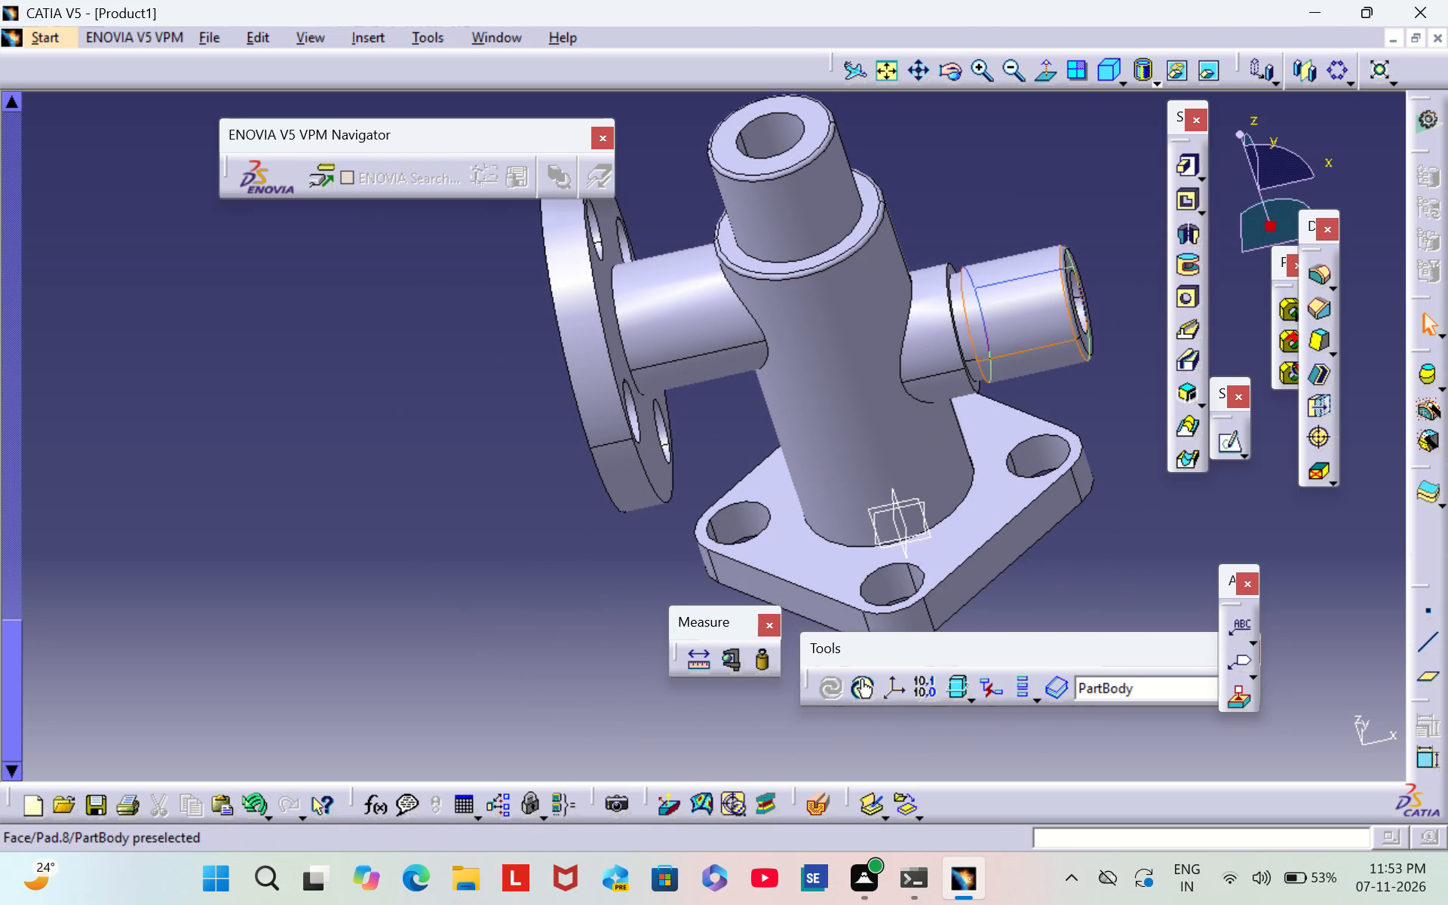
pyautogui.moveTo(1078, 199); pyautogui.dragTo(1041, 283, button='middle')
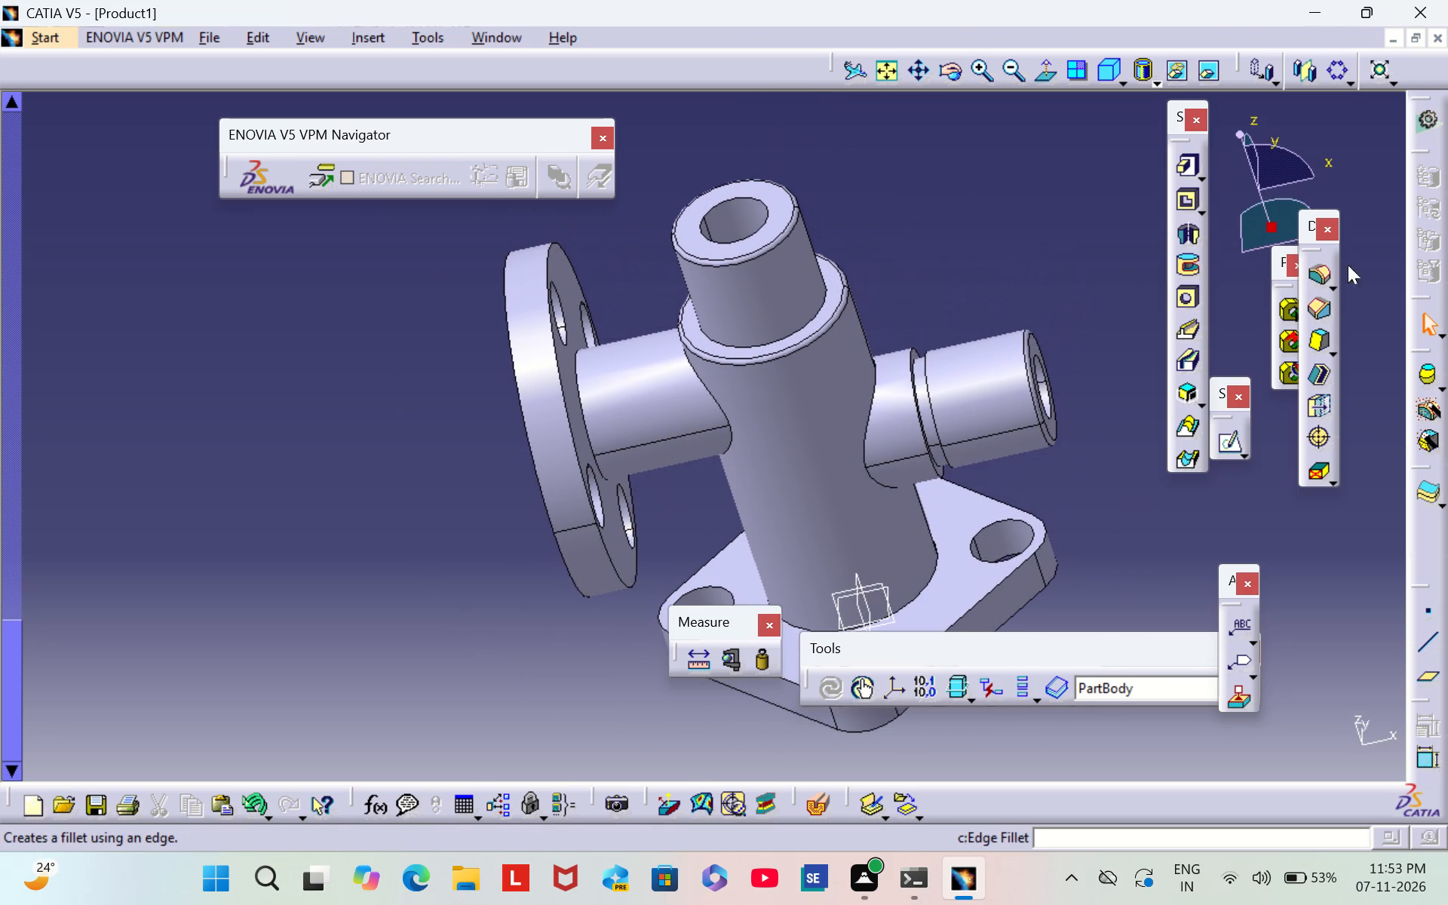
pyautogui.click(1324, 268)
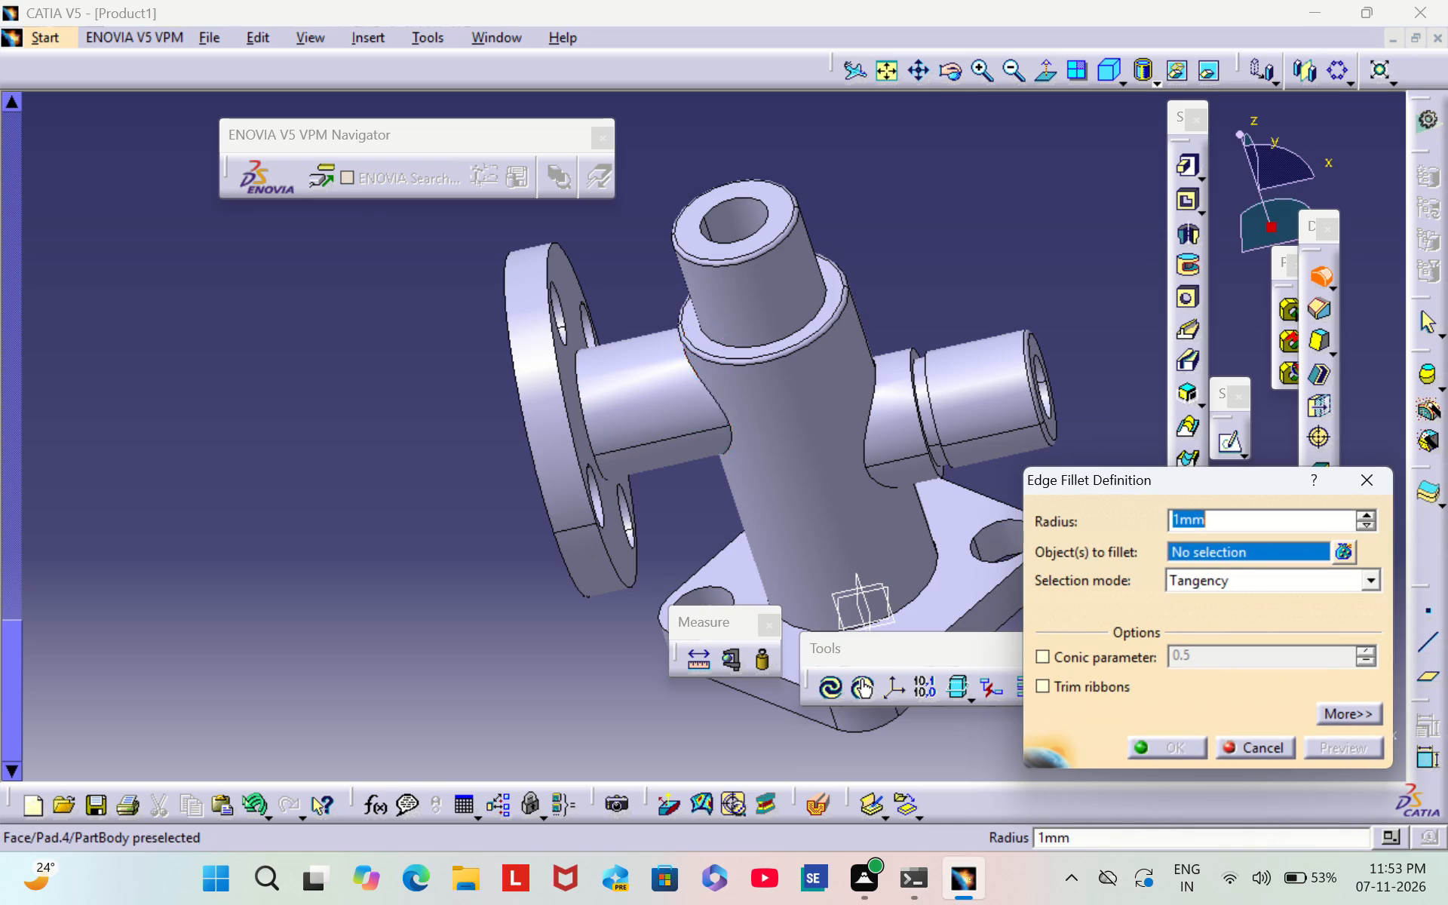
pyautogui.click(725, 421)
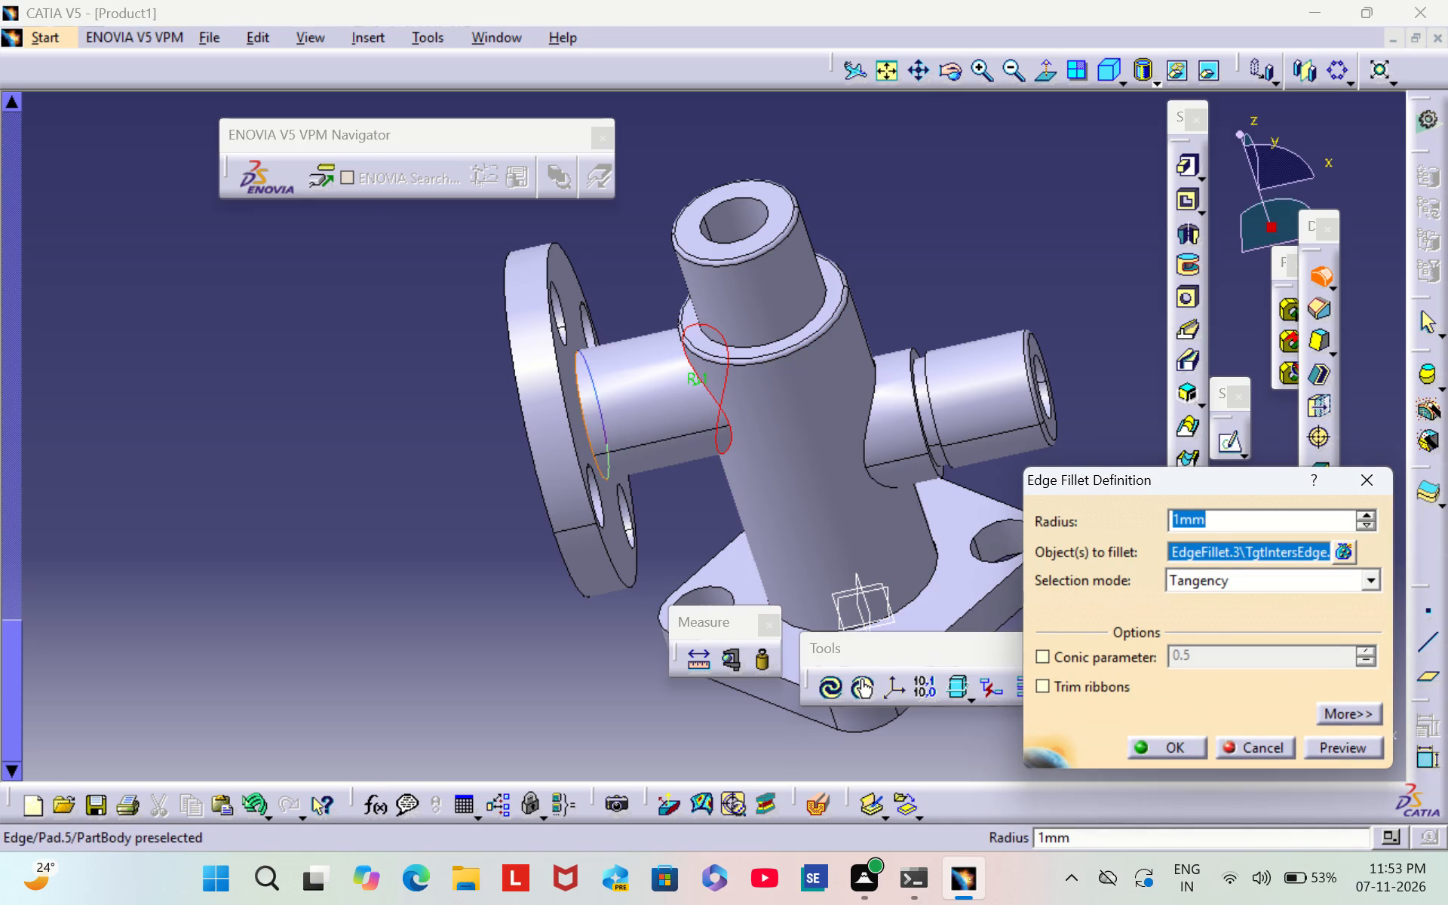
pyautogui.click(595, 451)
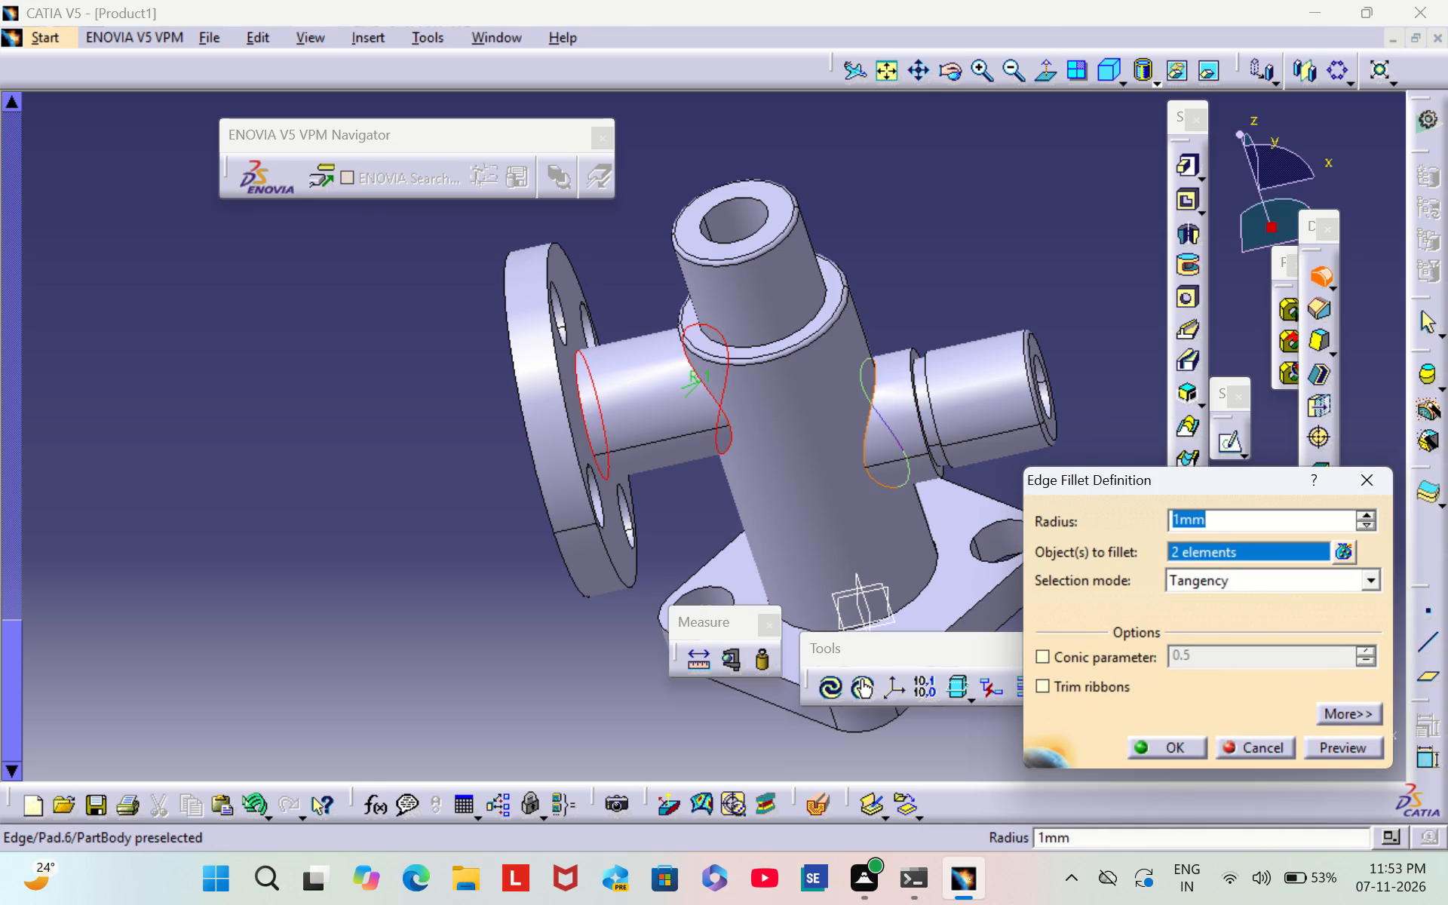
pyautogui.click(864, 462)
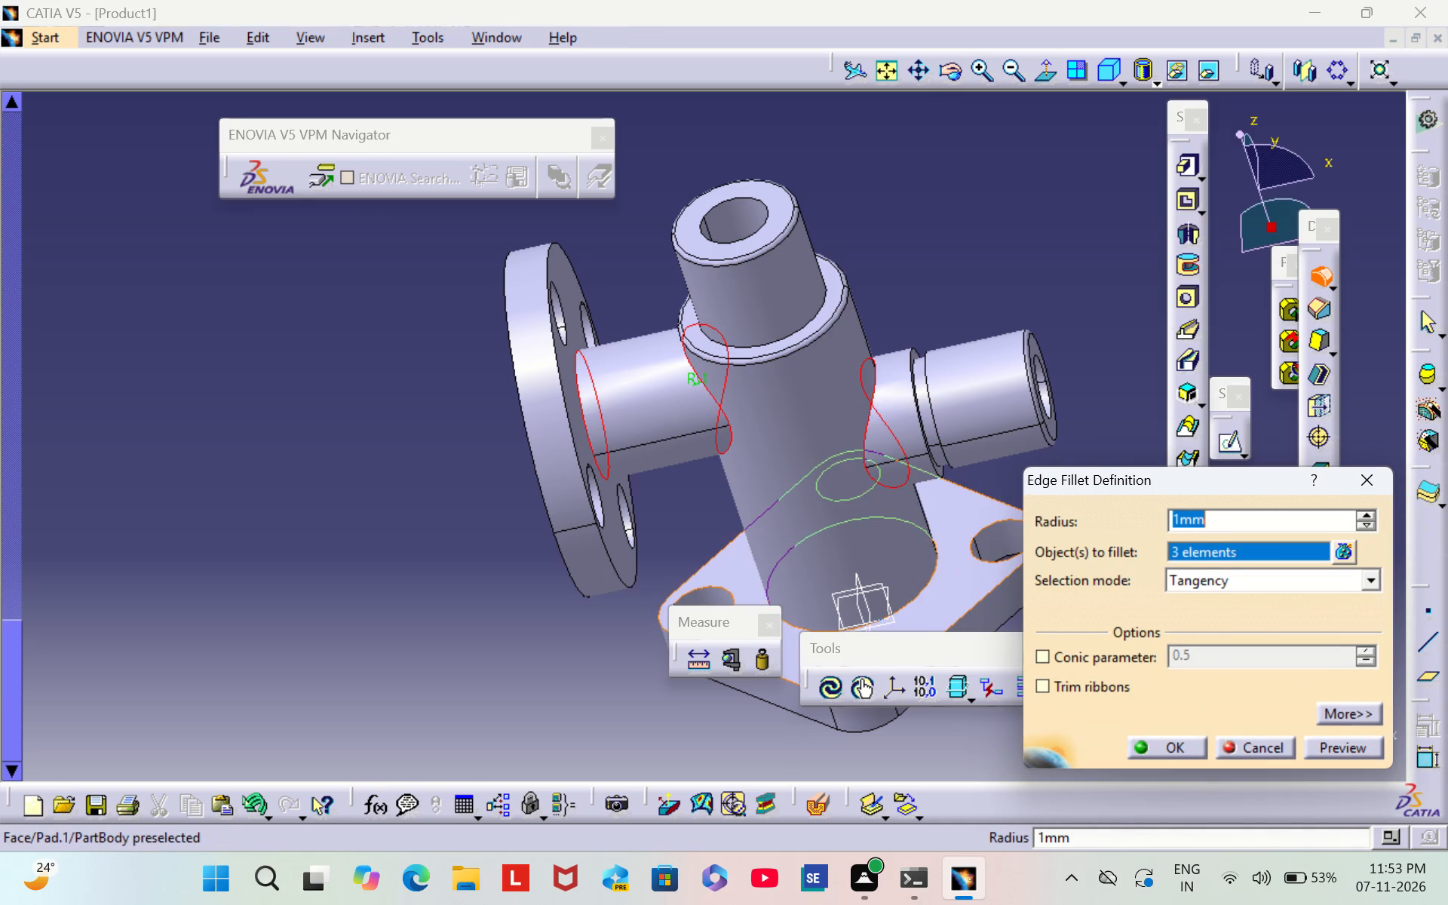
pyautogui.click(925, 585)
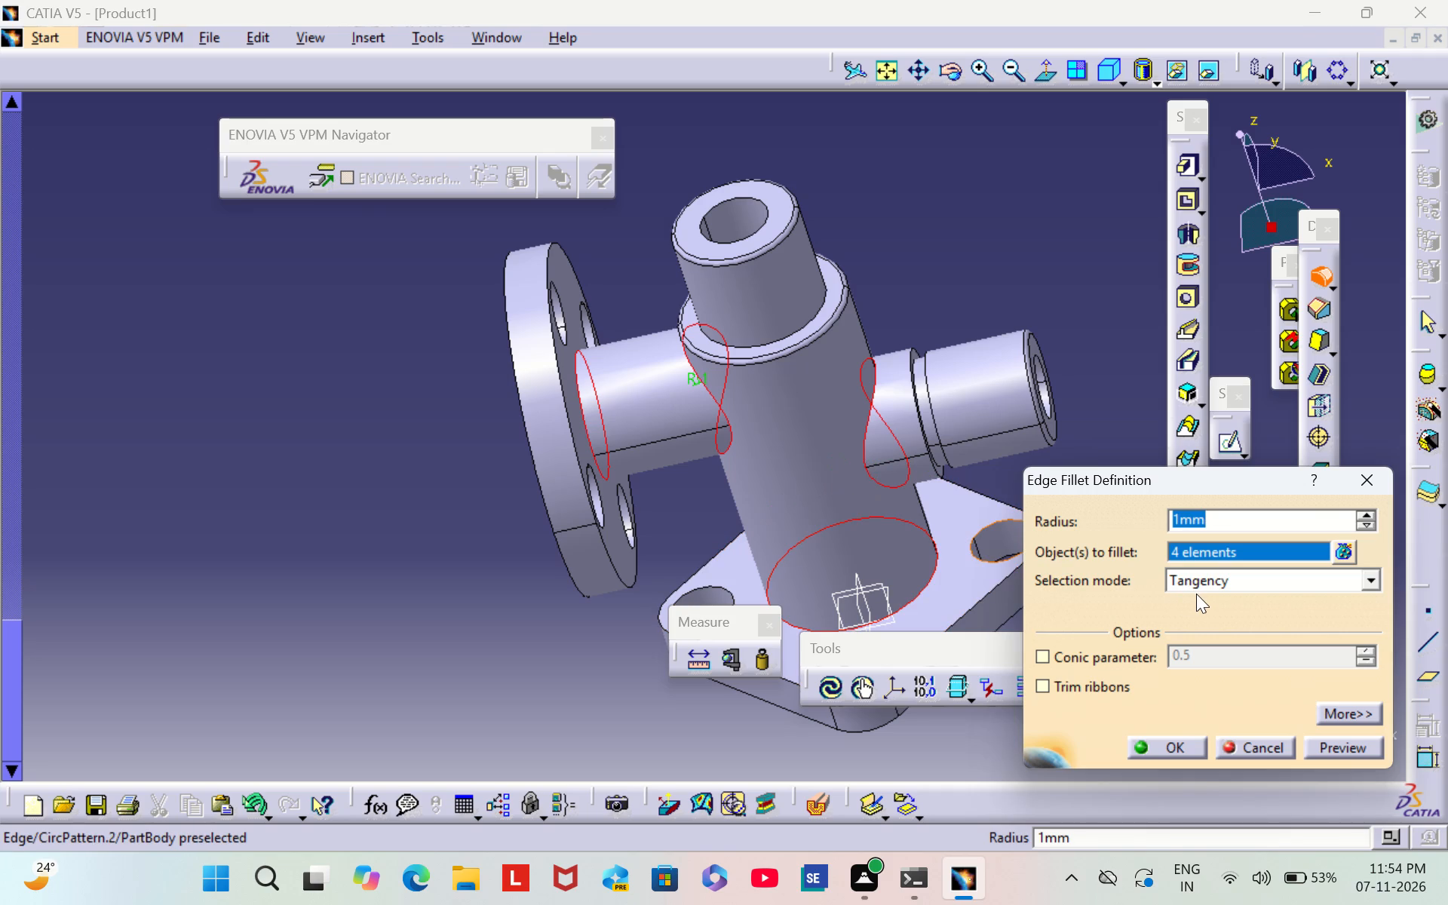
pyautogui.press('BackSpace')
pyautogui.press('4')
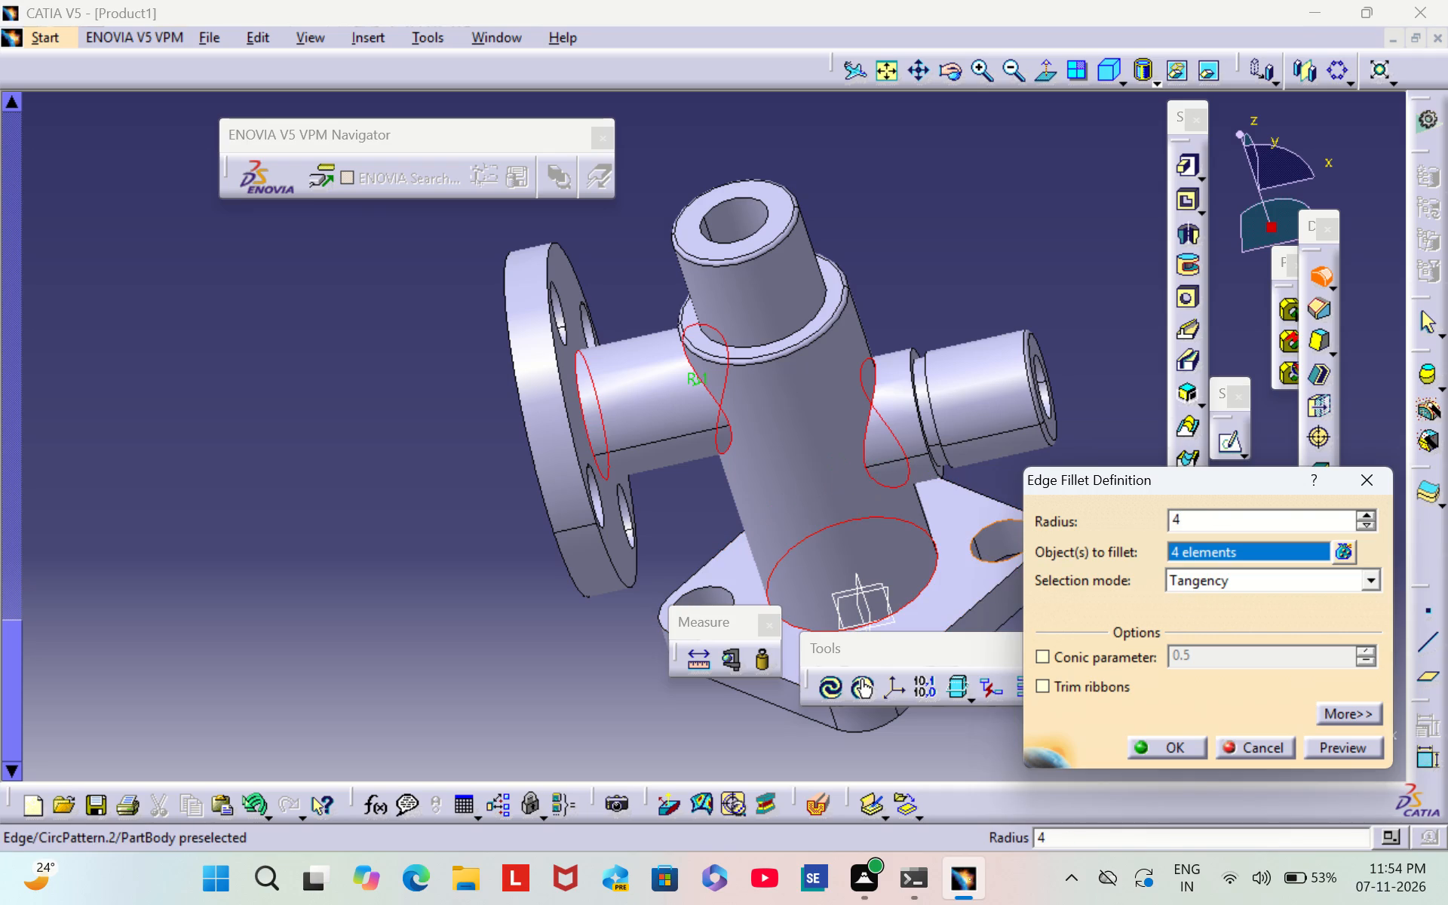
pyautogui.click(1169, 748)
pyautogui.click(529, 621)
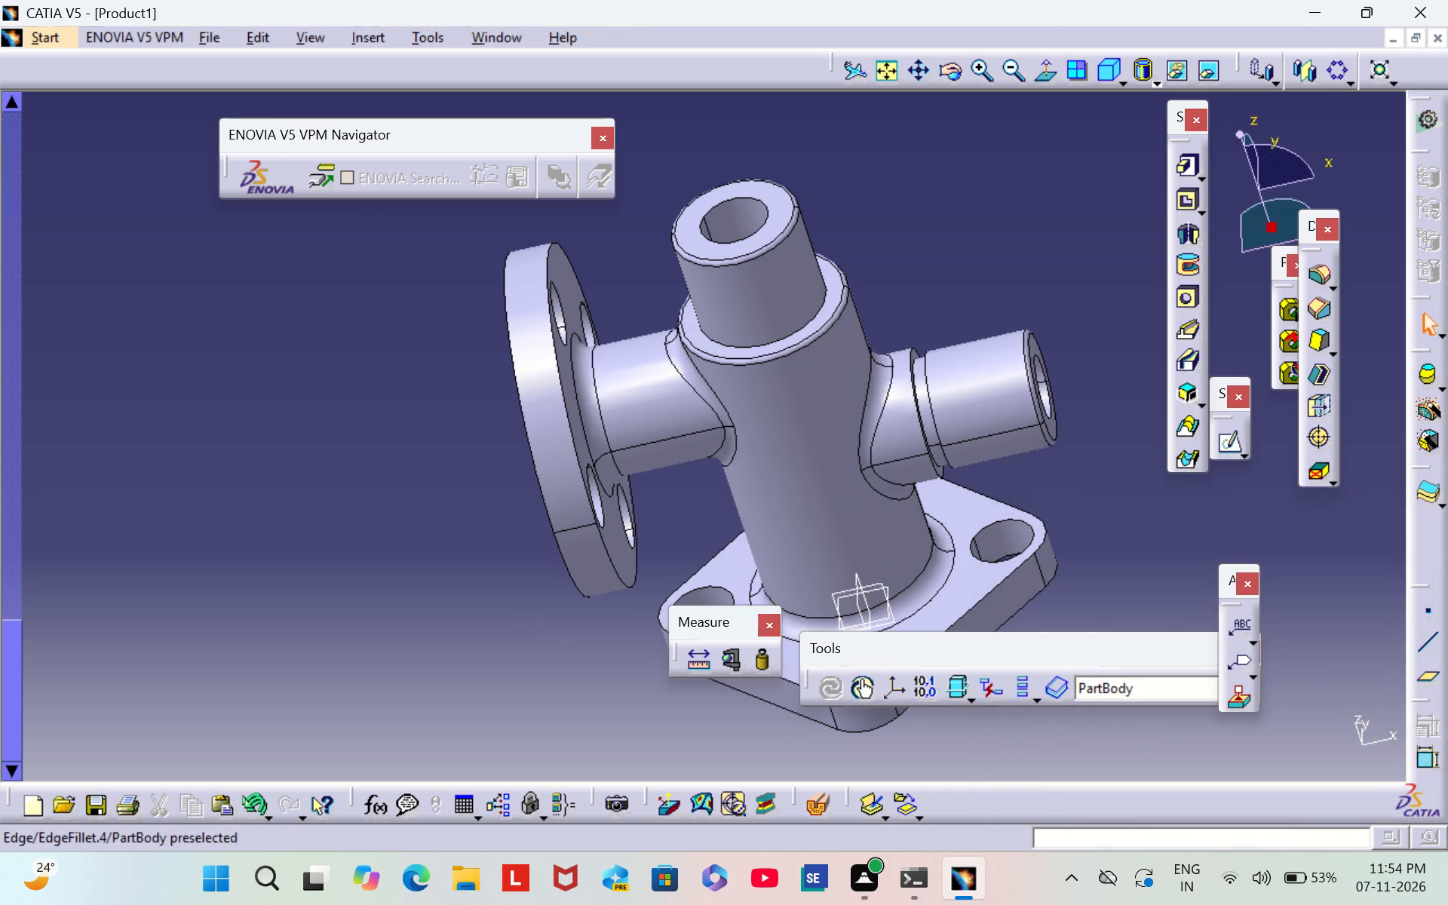
# Inspect the filleted body, branches and flanges from several sides.
pyautogui.moveTo(986, 248); pyautogui.dragTo(795, 372, button='middle')
pyautogui.scroll(-2, 986, 248)
pyautogui.moveTo(988, 247); pyautogui.dragTo(795, 372, button='right')
pyautogui.scroll(-1, 977, 216)
pyautogui.moveTo(977, 216); pyautogui.dragTo(832, 324, button='middle')
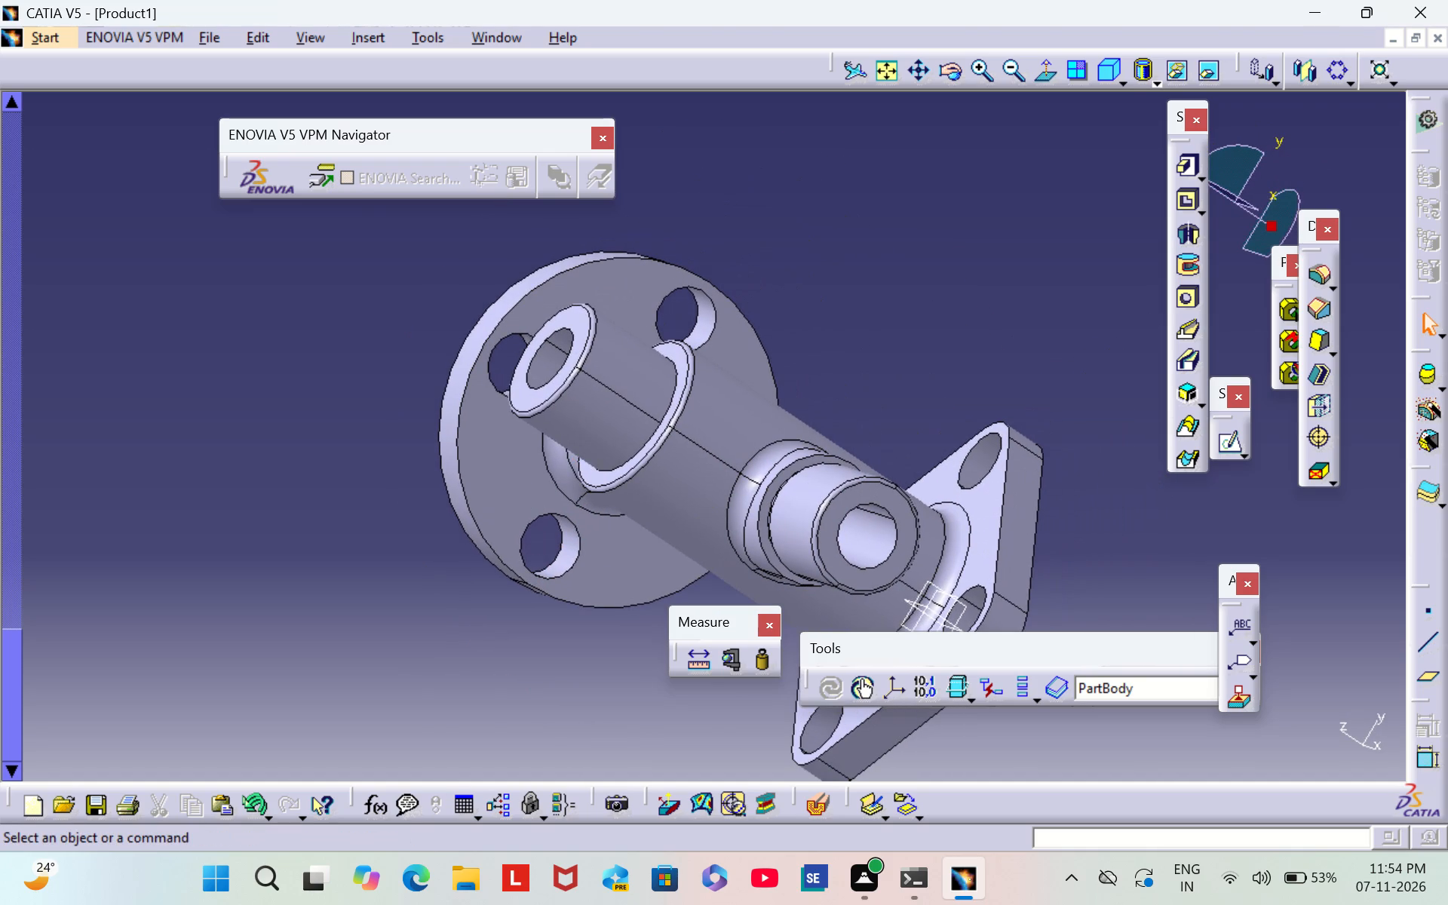
pyautogui.moveTo(284, 606); pyautogui.dragTo(600, 422, button='middle')
pyautogui.moveTo(285, 599); pyautogui.dragTo(600, 422, button='right')
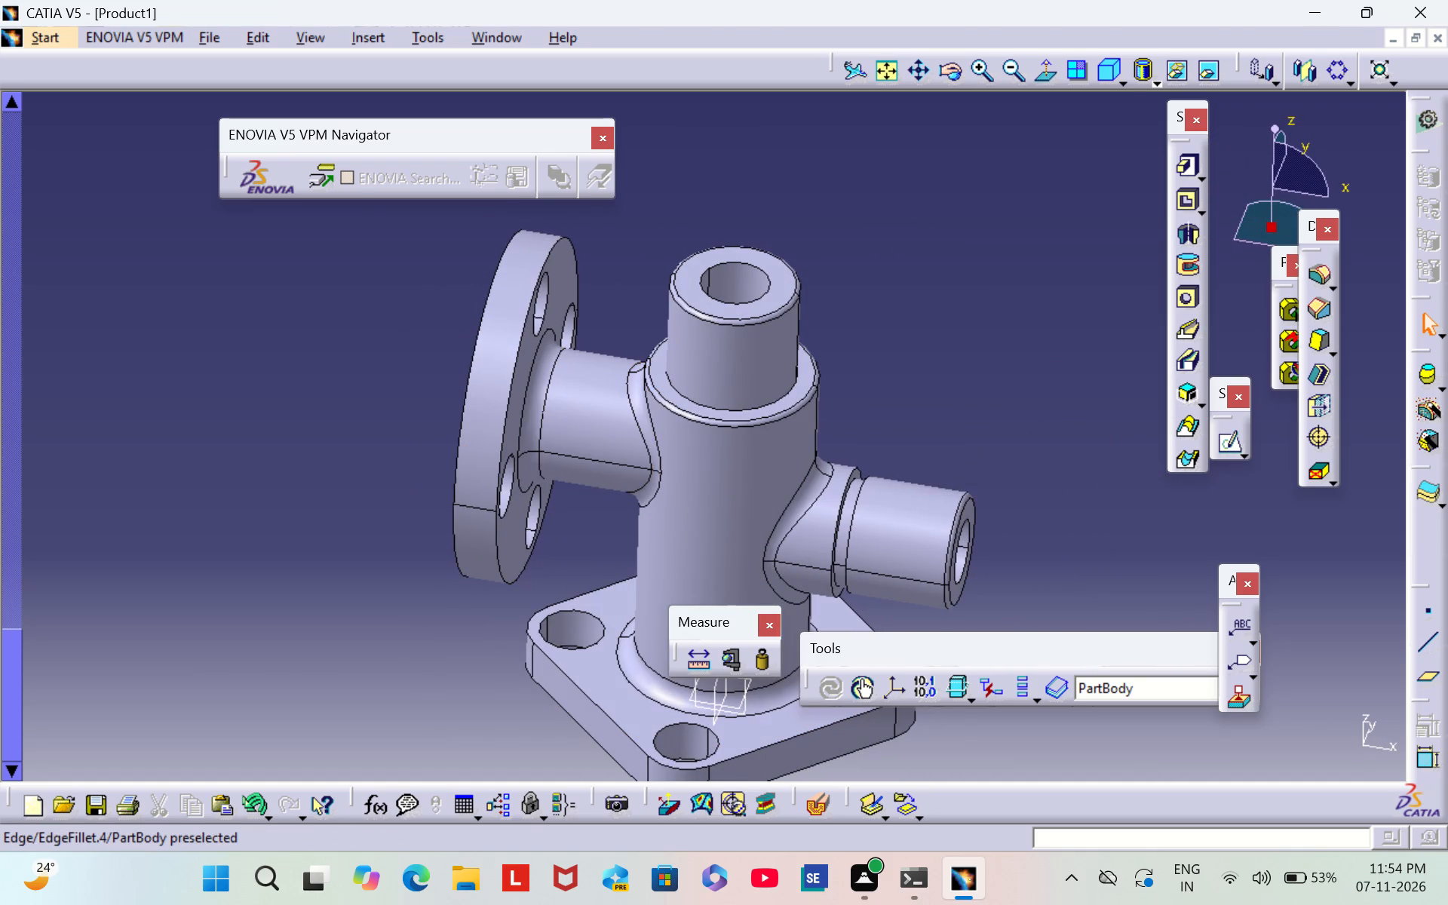
pyautogui.click(1007, 63)
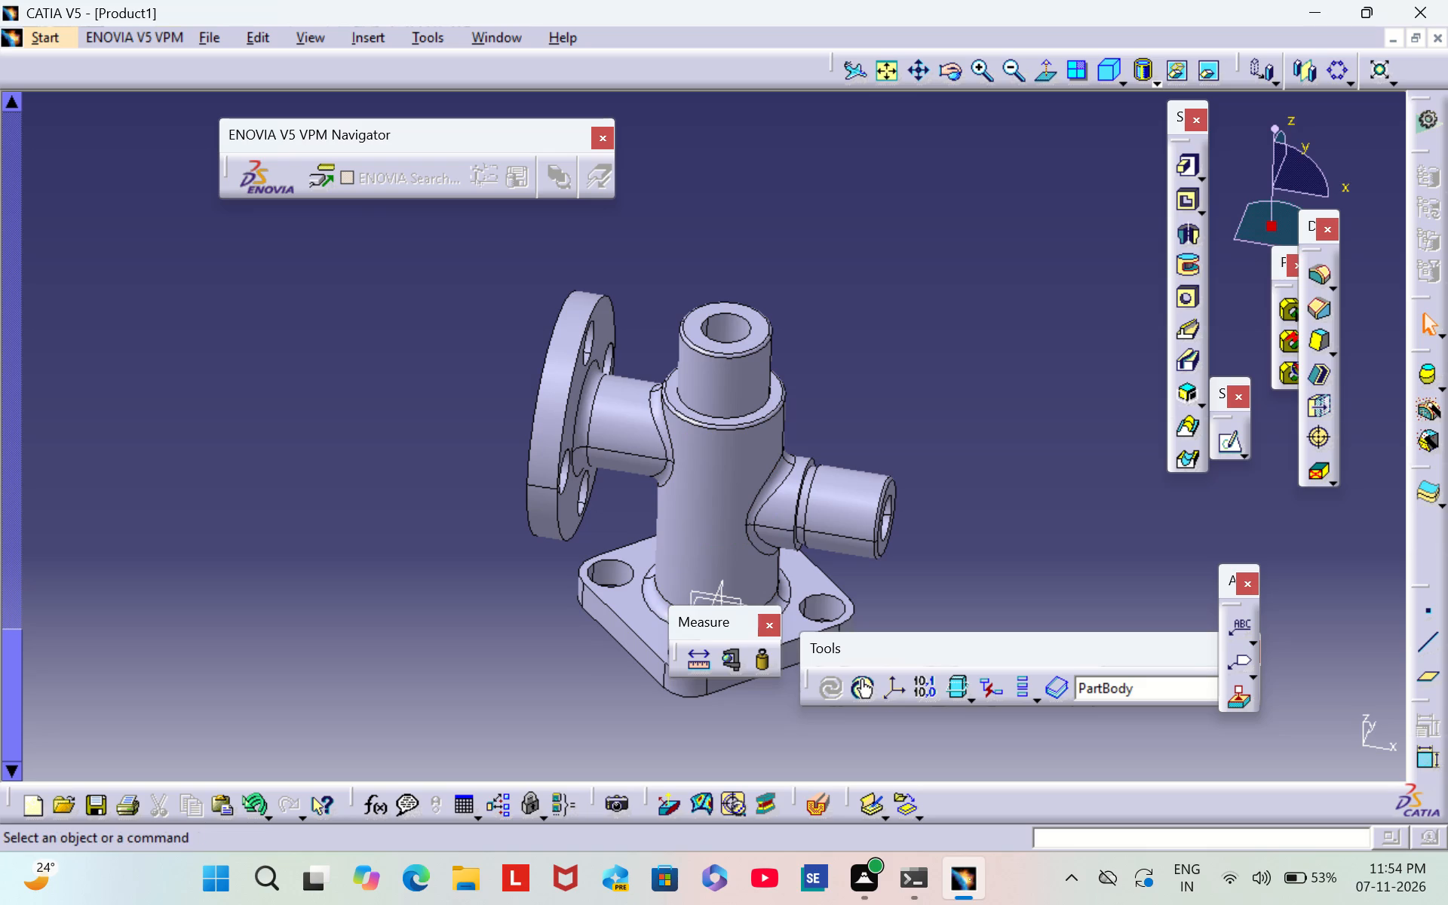
# Set Part1's graphic colour to deep pink from the extended basic colours.
pyautogui.scroll(18, 63, 229)
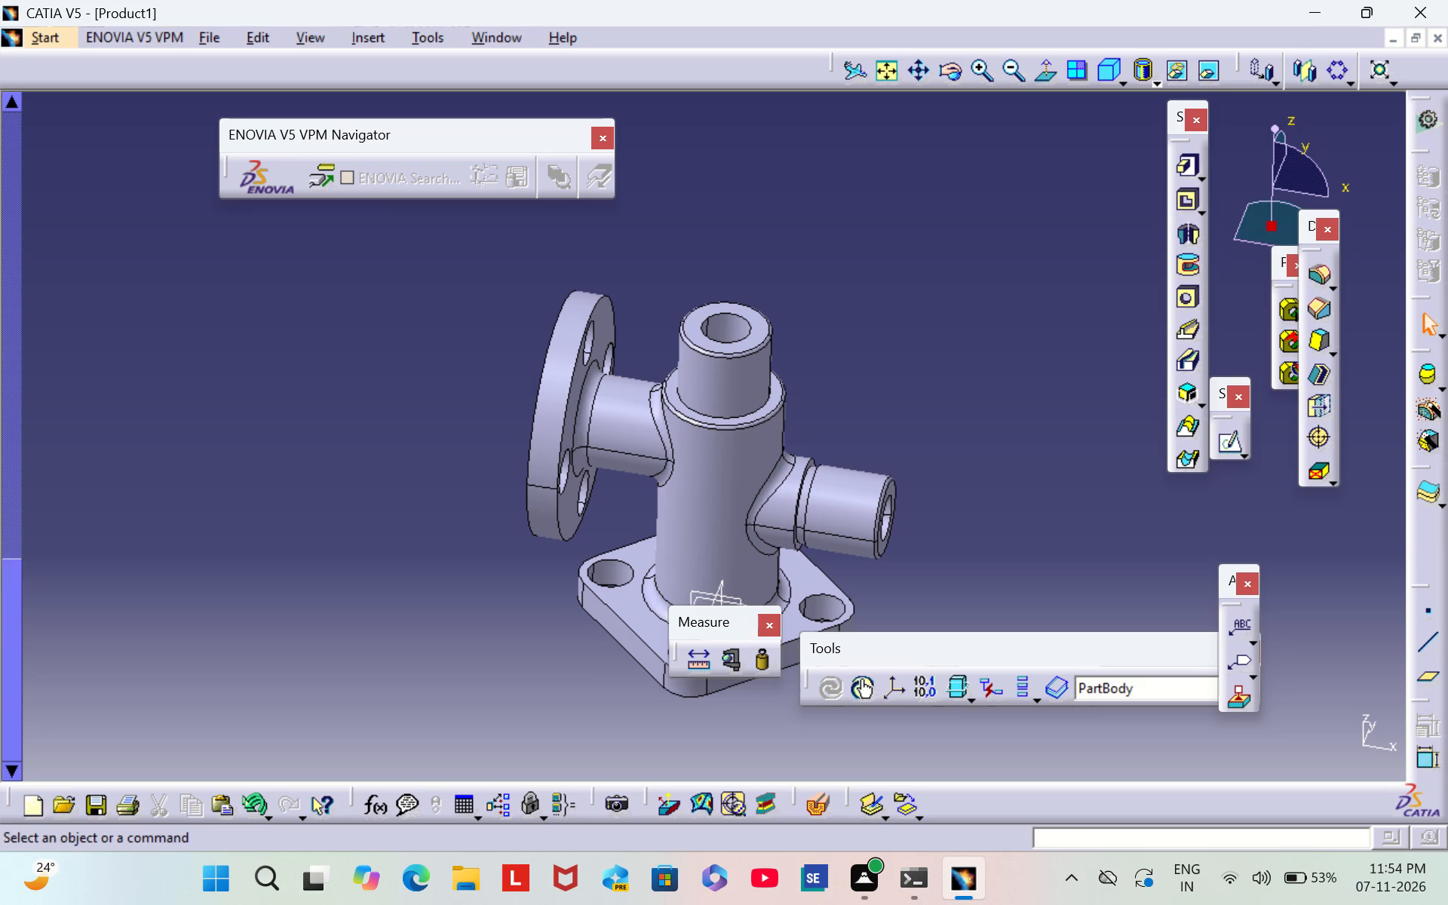
pyautogui.scroll(20, 83, 196)
pyautogui.scroll(2, 84, 195)
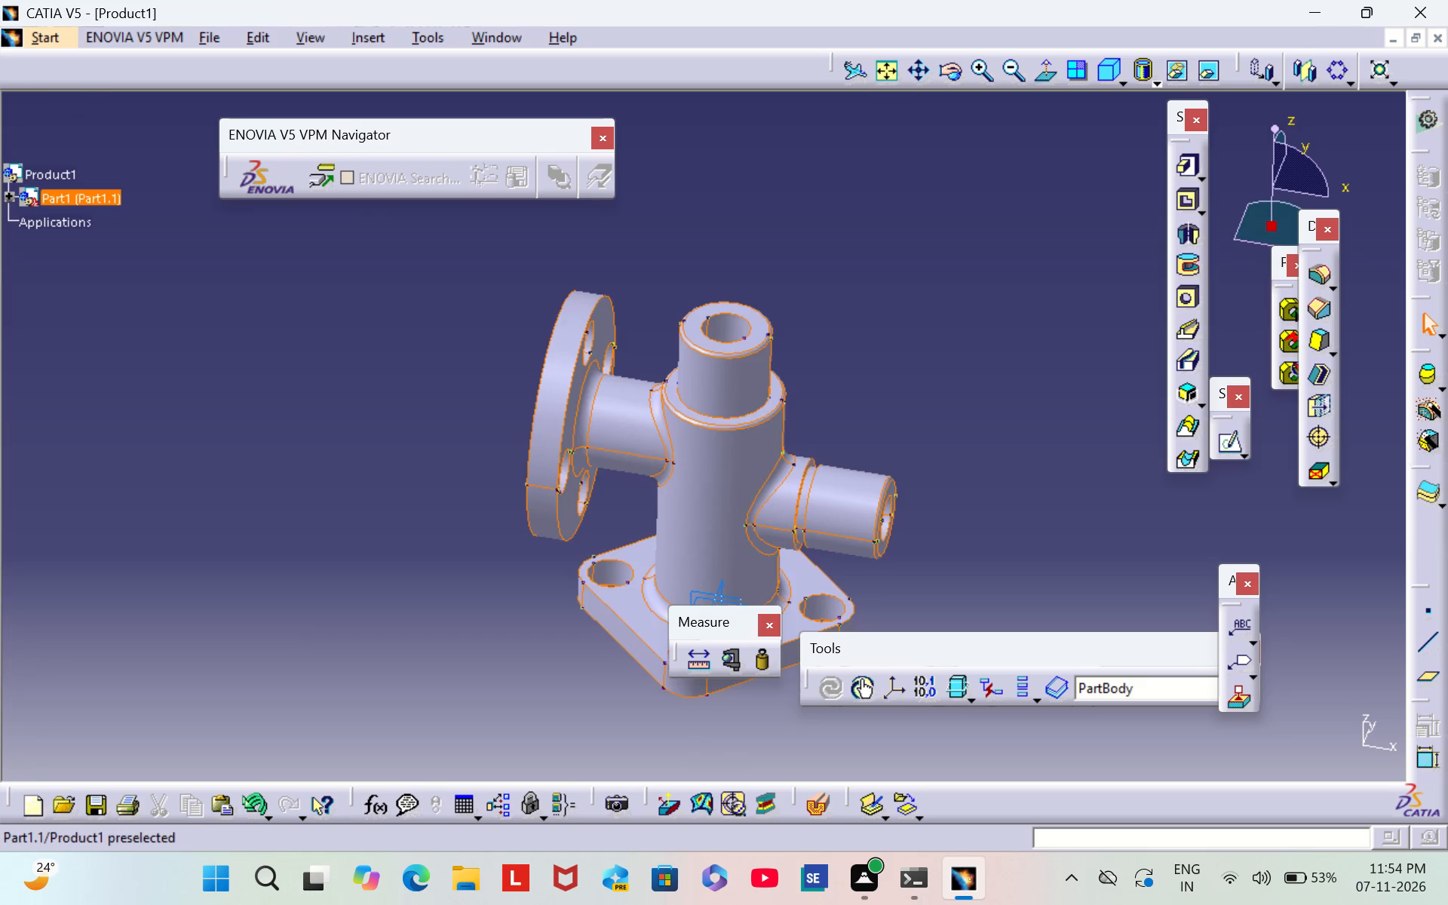
pyautogui.rightClick(81, 199)
pyautogui.click(207, 294)
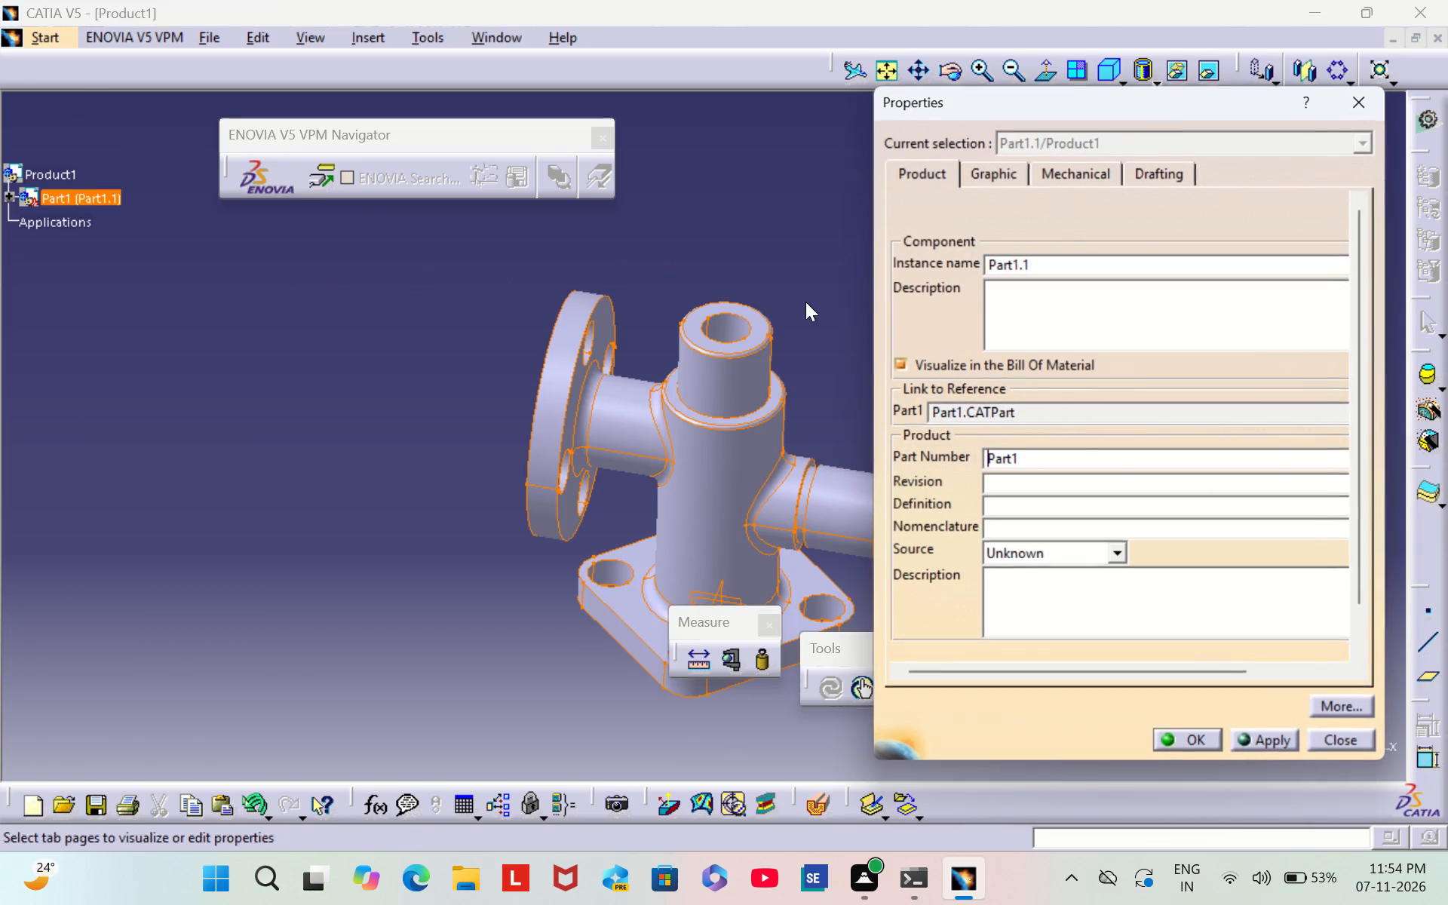
pyautogui.click(995, 173)
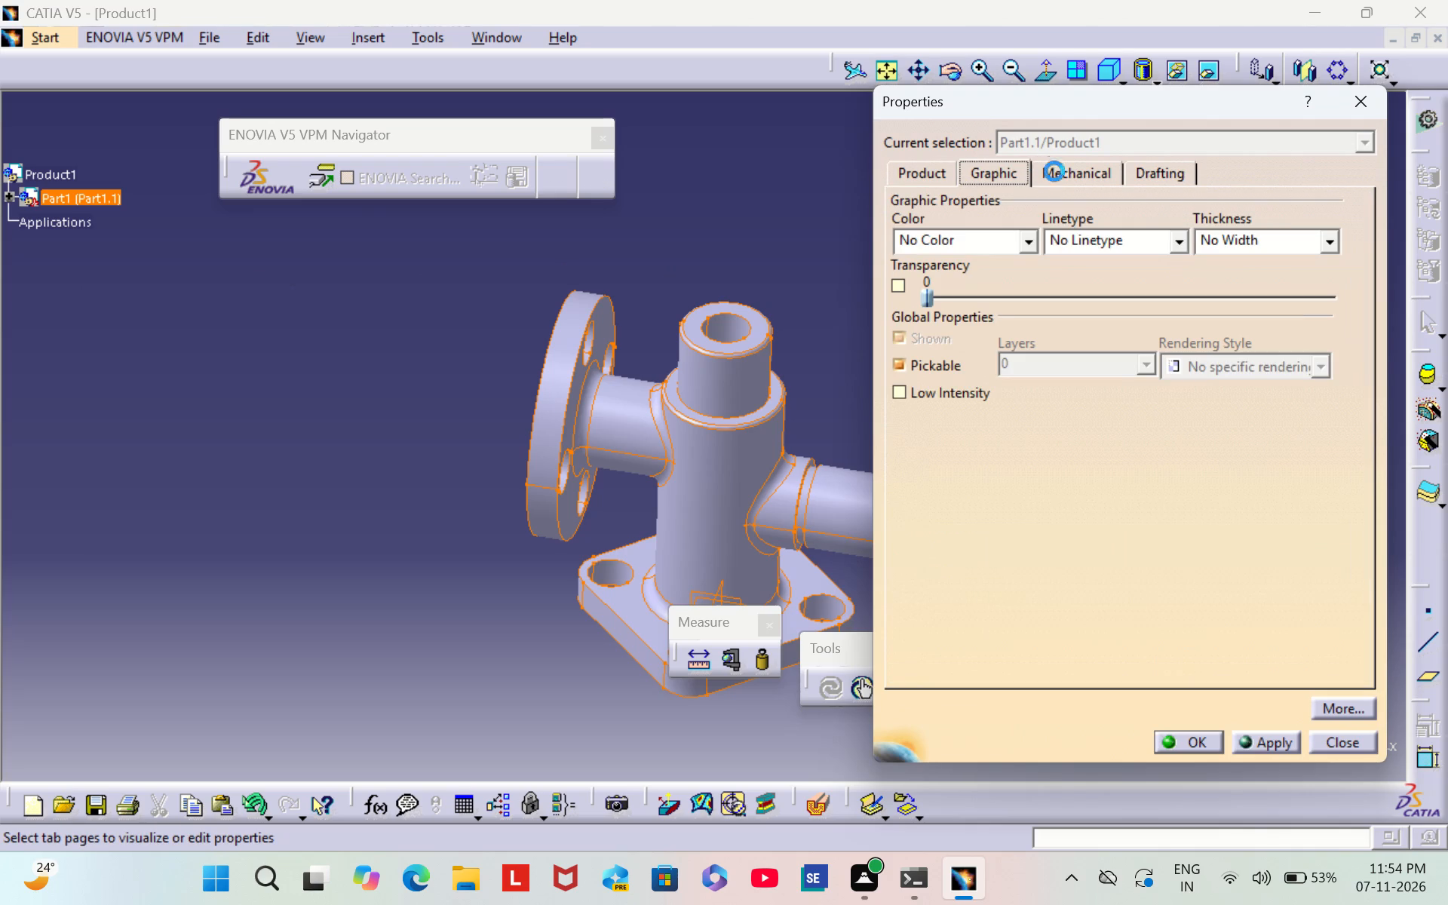
pyautogui.click(1033, 236)
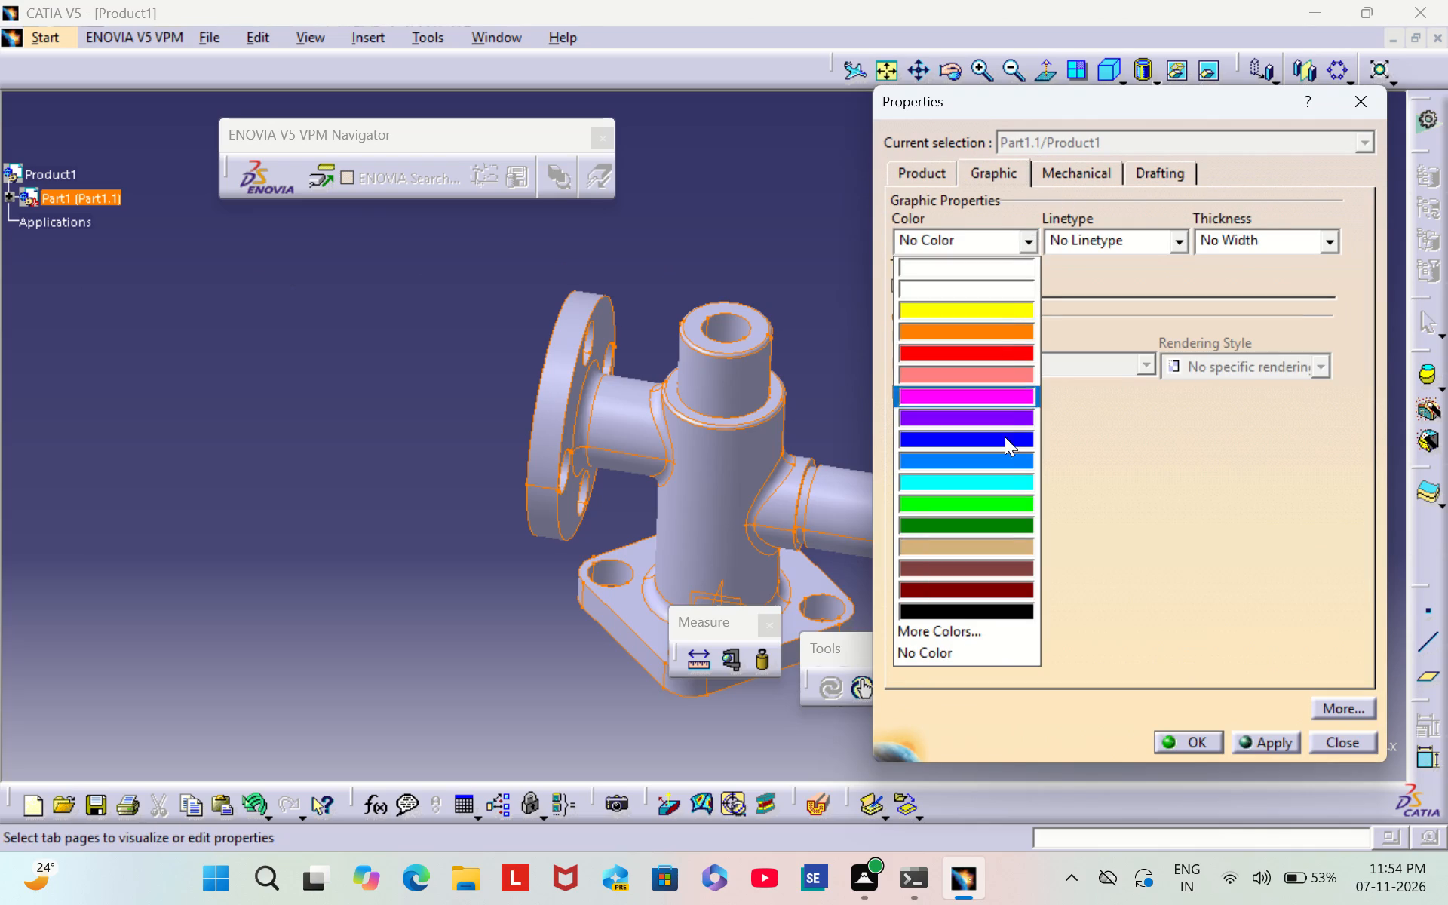
pyautogui.click(1002, 626)
pyautogui.click(1314, 595)
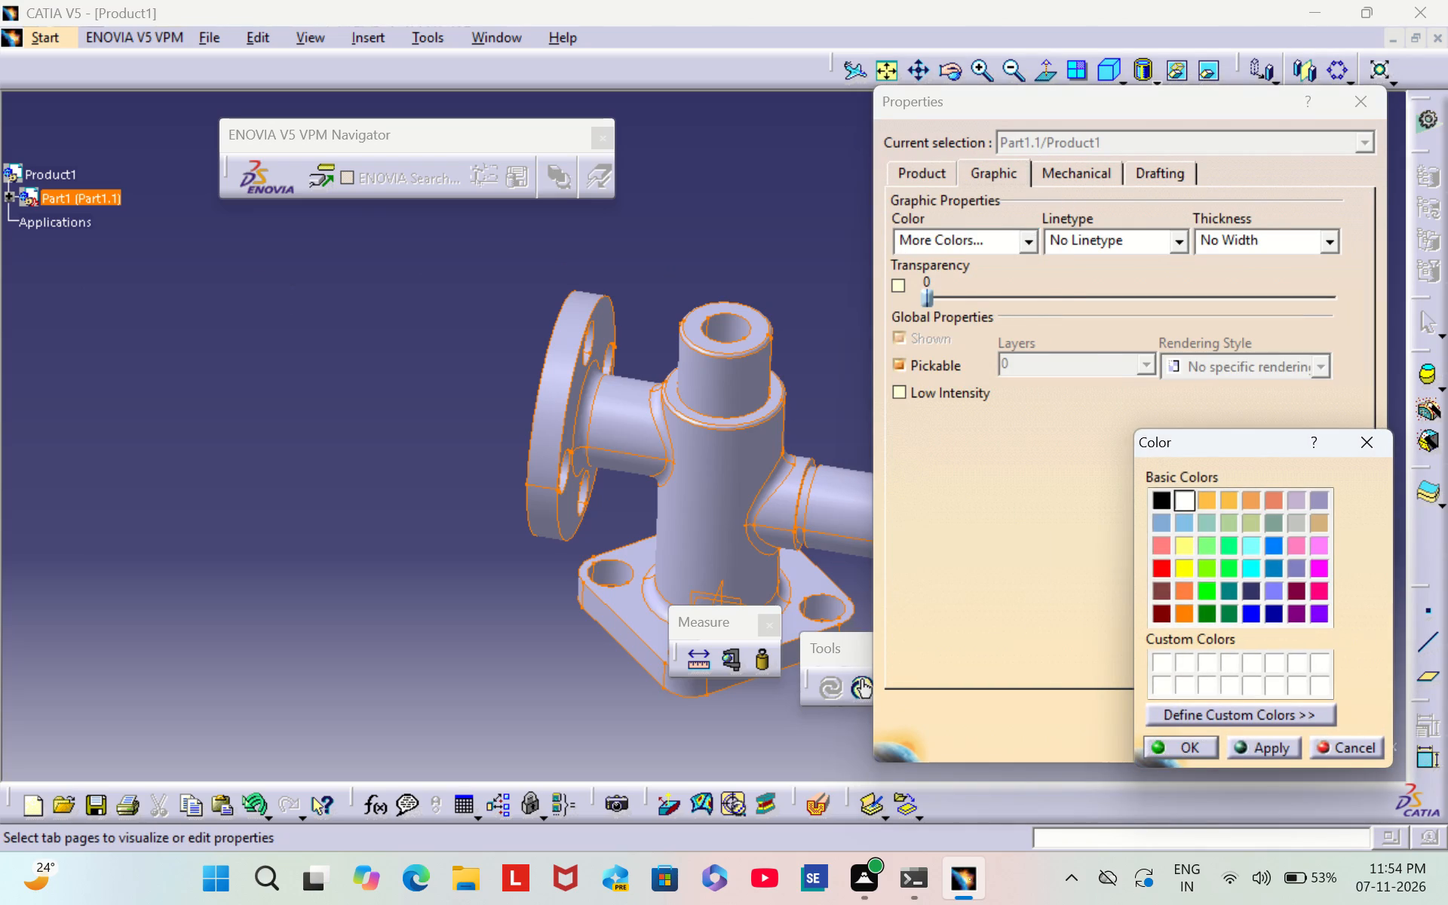
pyautogui.click(1195, 744)
pyautogui.click(1195, 743)
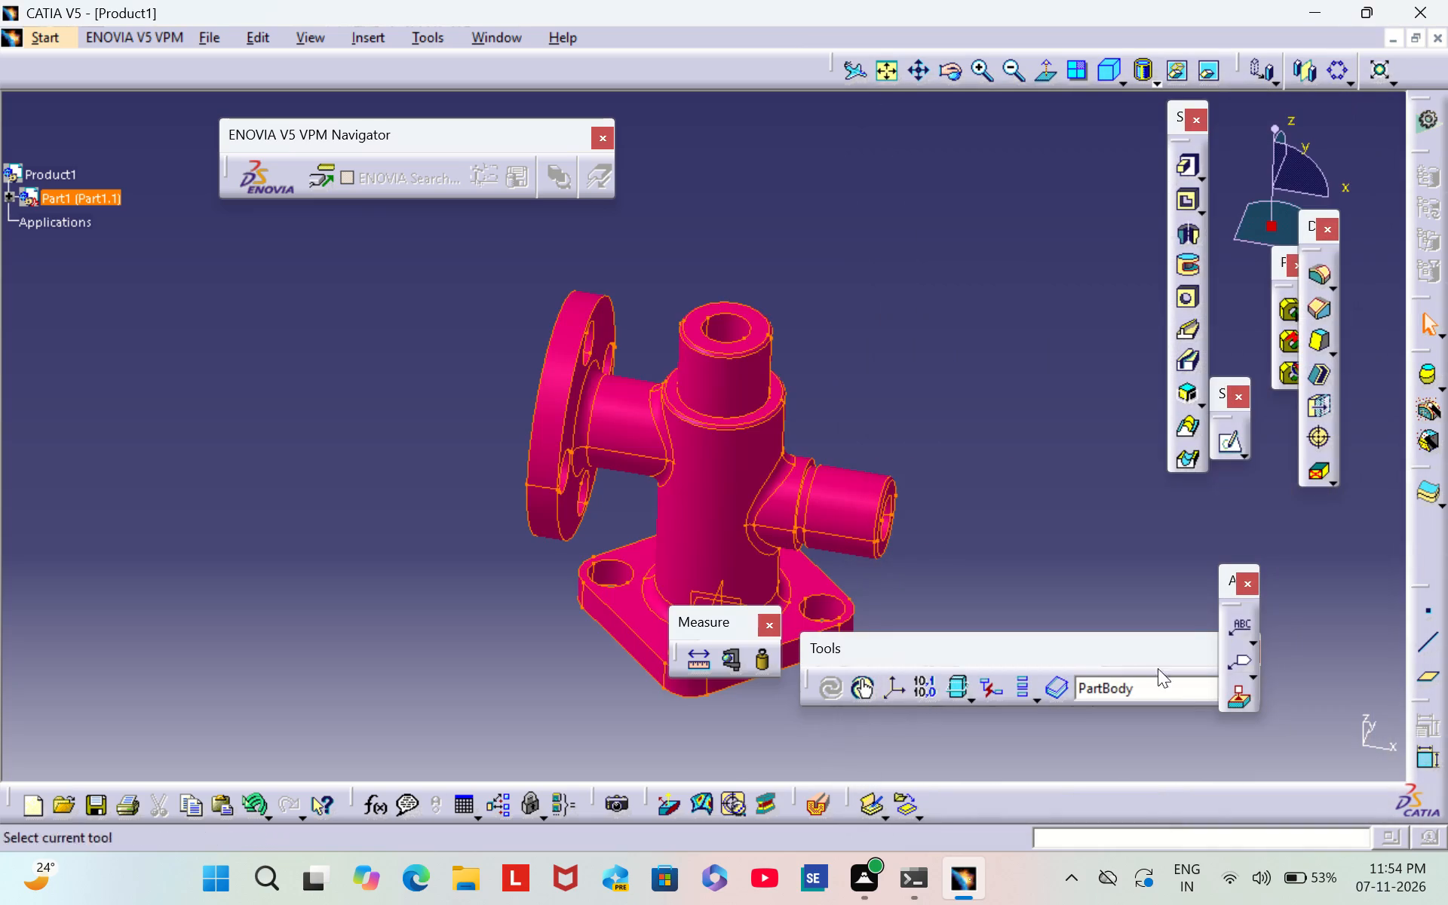
pyautogui.click(999, 422)
# Set the fill colour of the fillet face between the flanged branch and the main cylinder to cyan.
pyautogui.scroll(-2, 436, 490)
pyautogui.moveTo(435, 490); pyautogui.dragTo(588, 484, button='middle')
pyautogui.moveTo(449, 490); pyautogui.dragTo(588, 484, button='right')
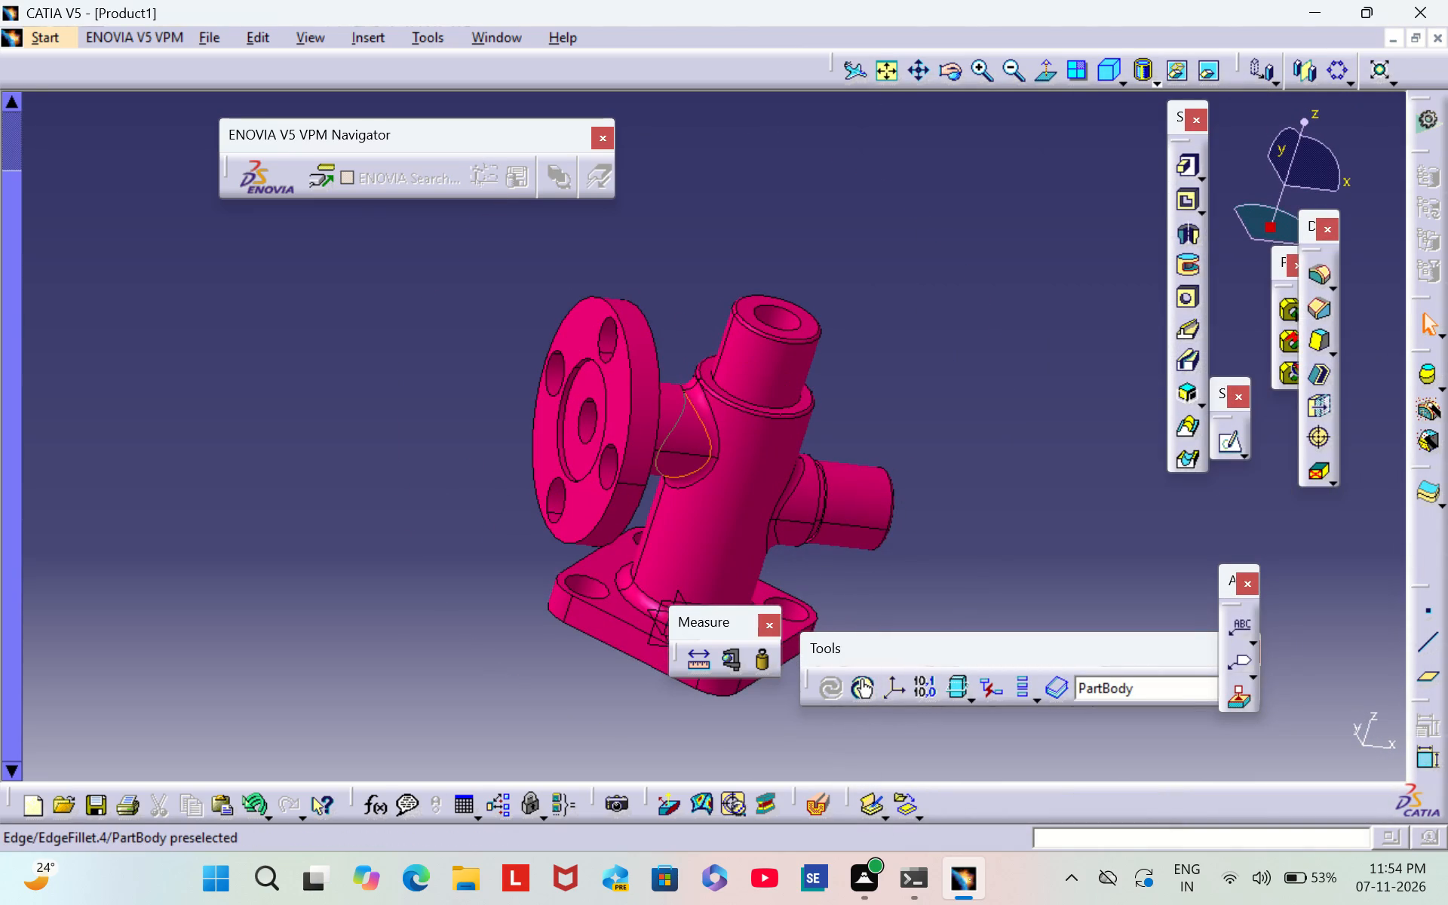
pyautogui.rightClick(702, 402)
pyautogui.click(821, 484)
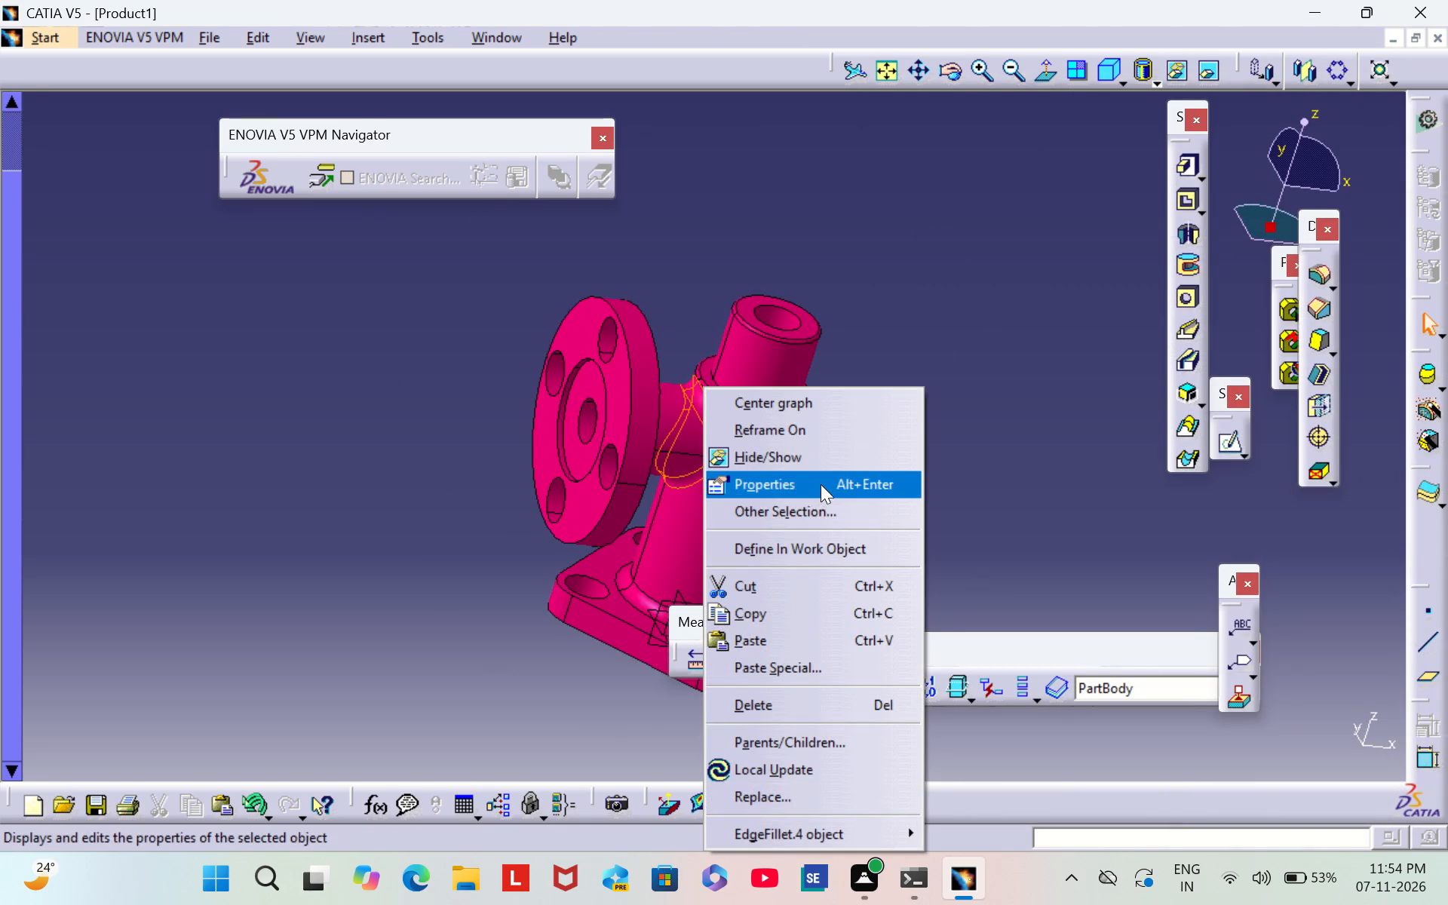
pyautogui.click(1023, 249)
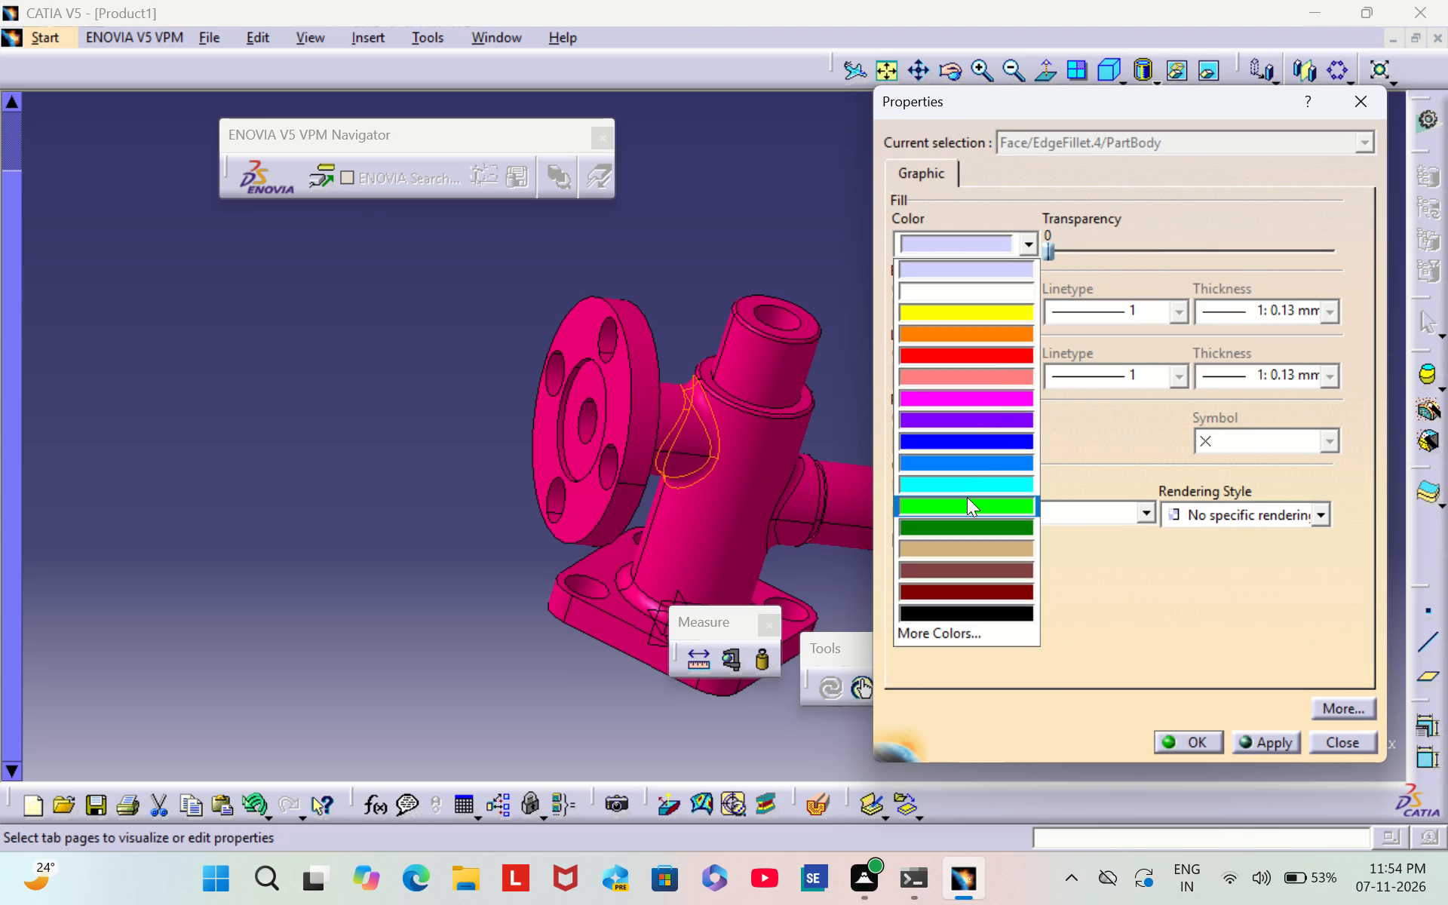
pyautogui.click(967, 484)
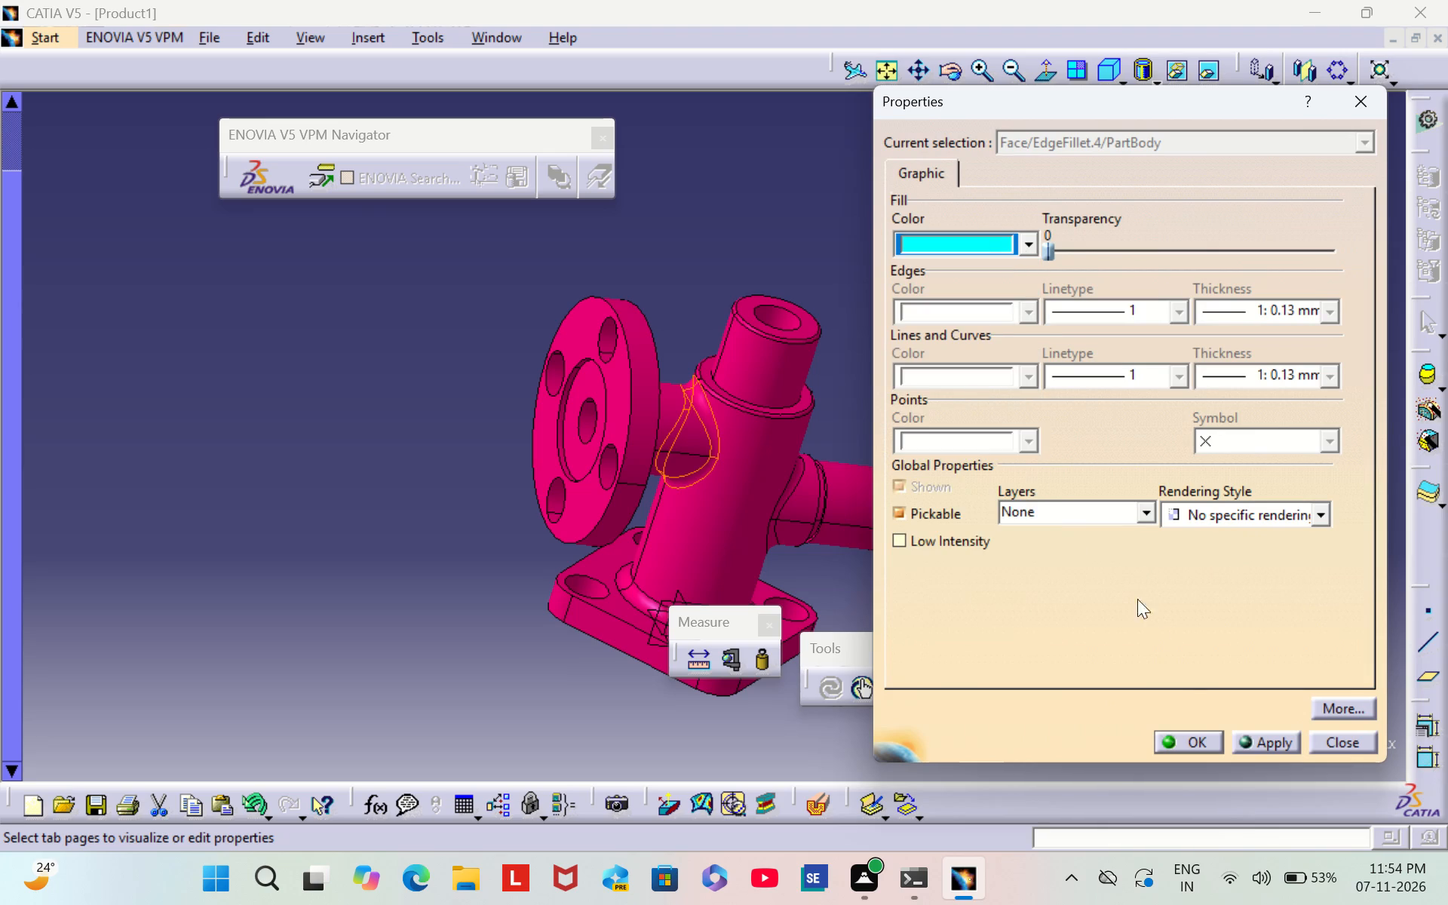
pyautogui.click(1188, 738)
pyautogui.click(1056, 434)
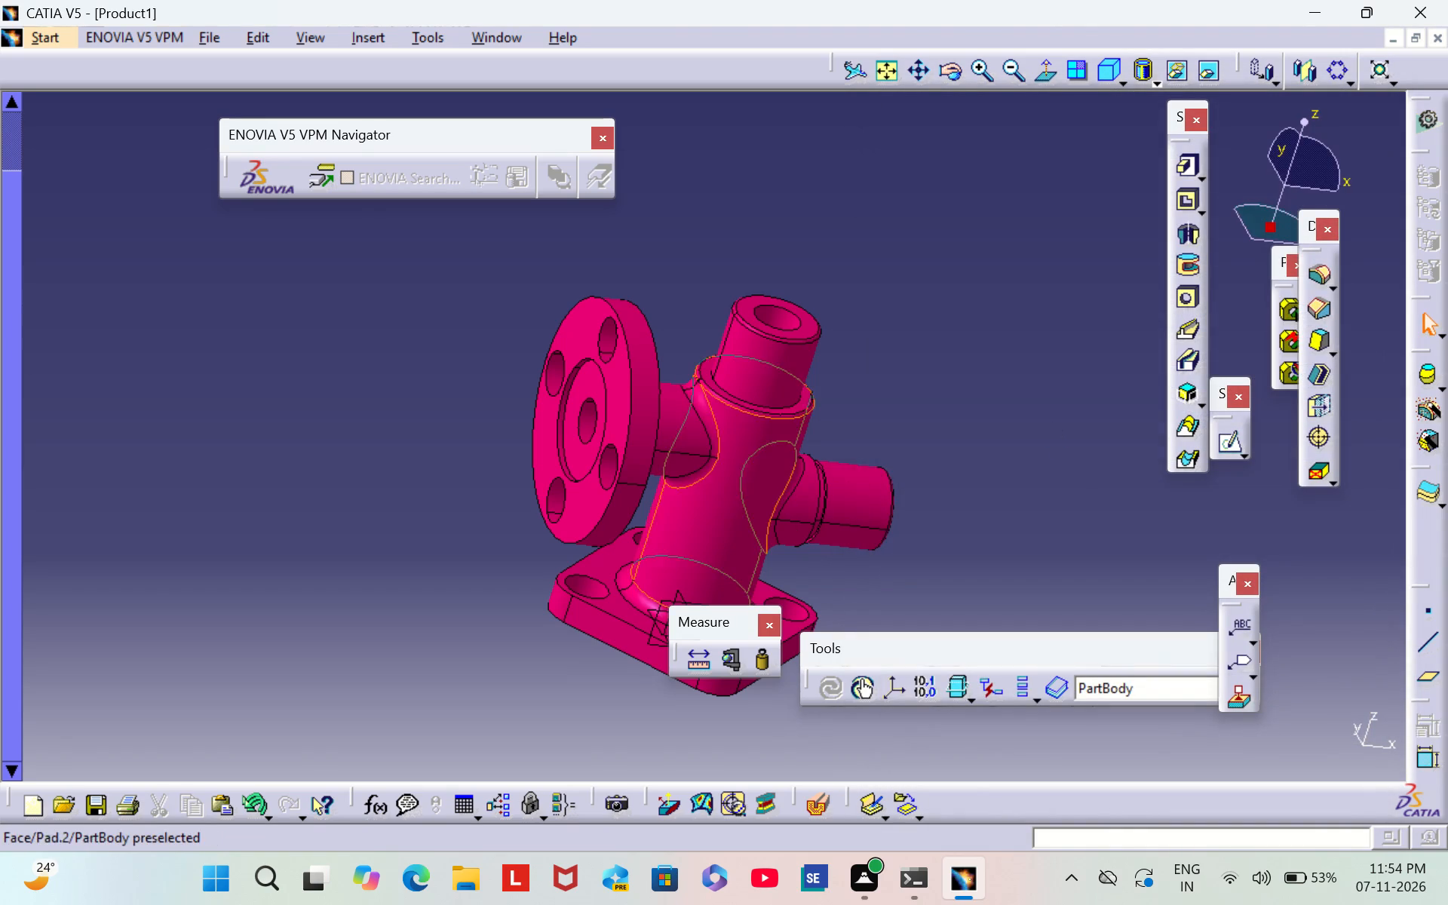
# Check the graphic properties of the fillet face between the flanged branch and the main cylinder.
pyautogui.rightClick(701, 416)
pyautogui.click(966, 331)
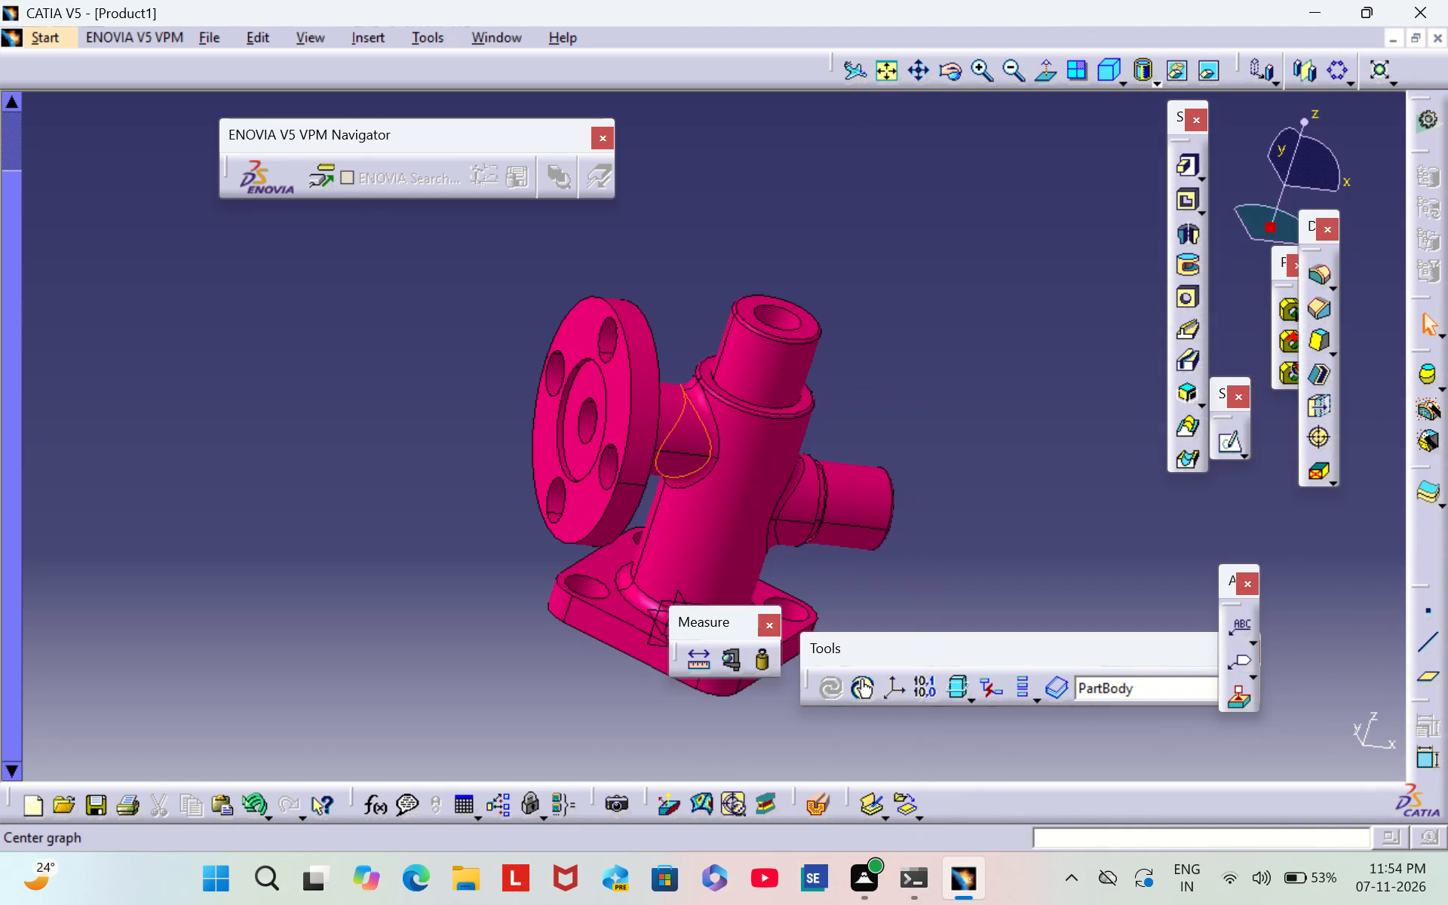
pyautogui.rightClick(695, 395)
pyautogui.click(809, 477)
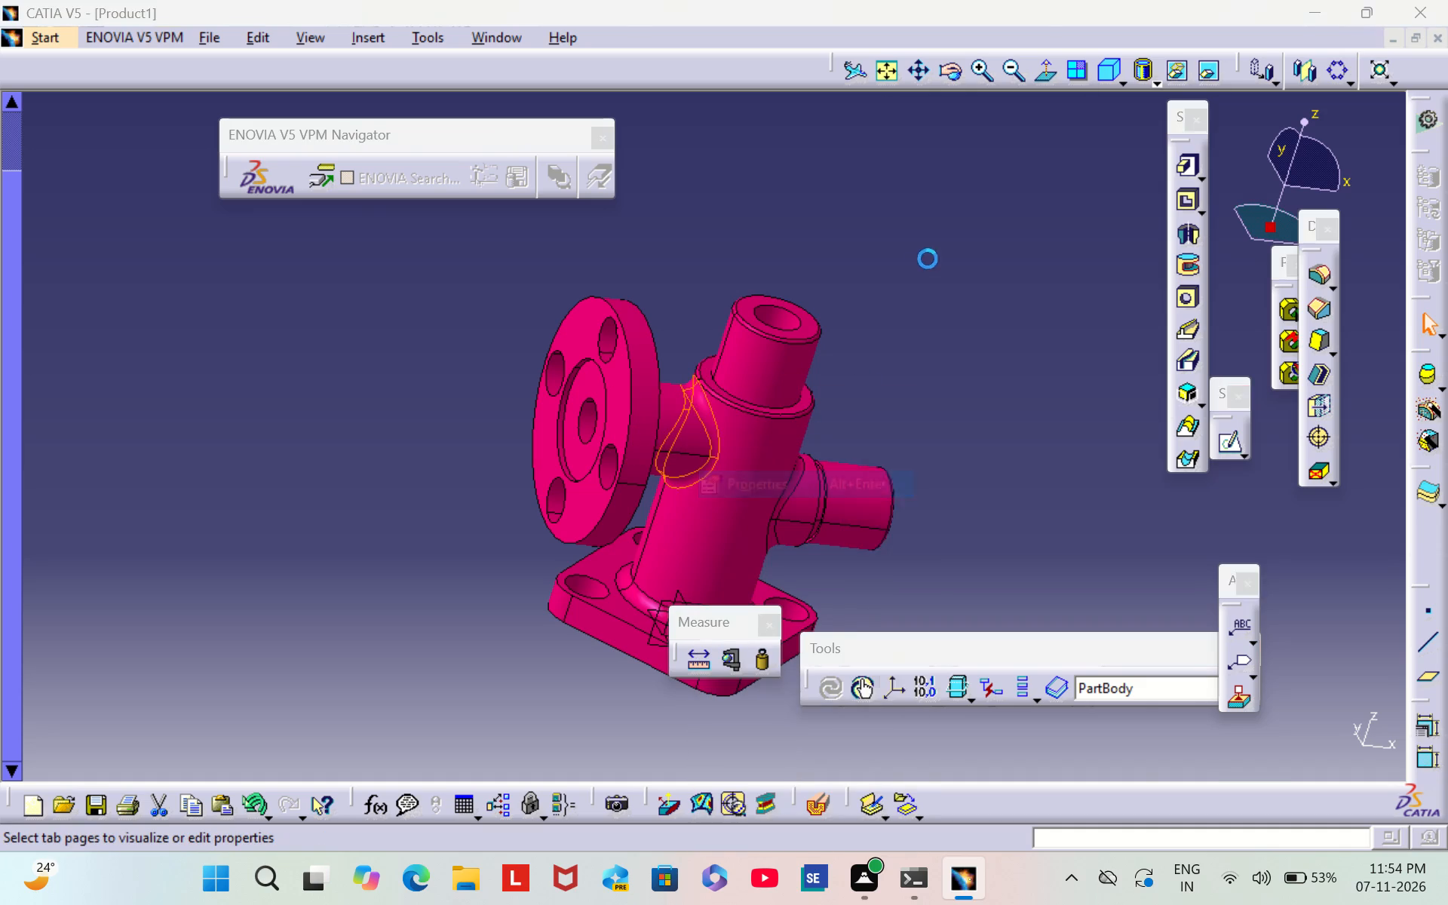
pyautogui.click(1191, 738)
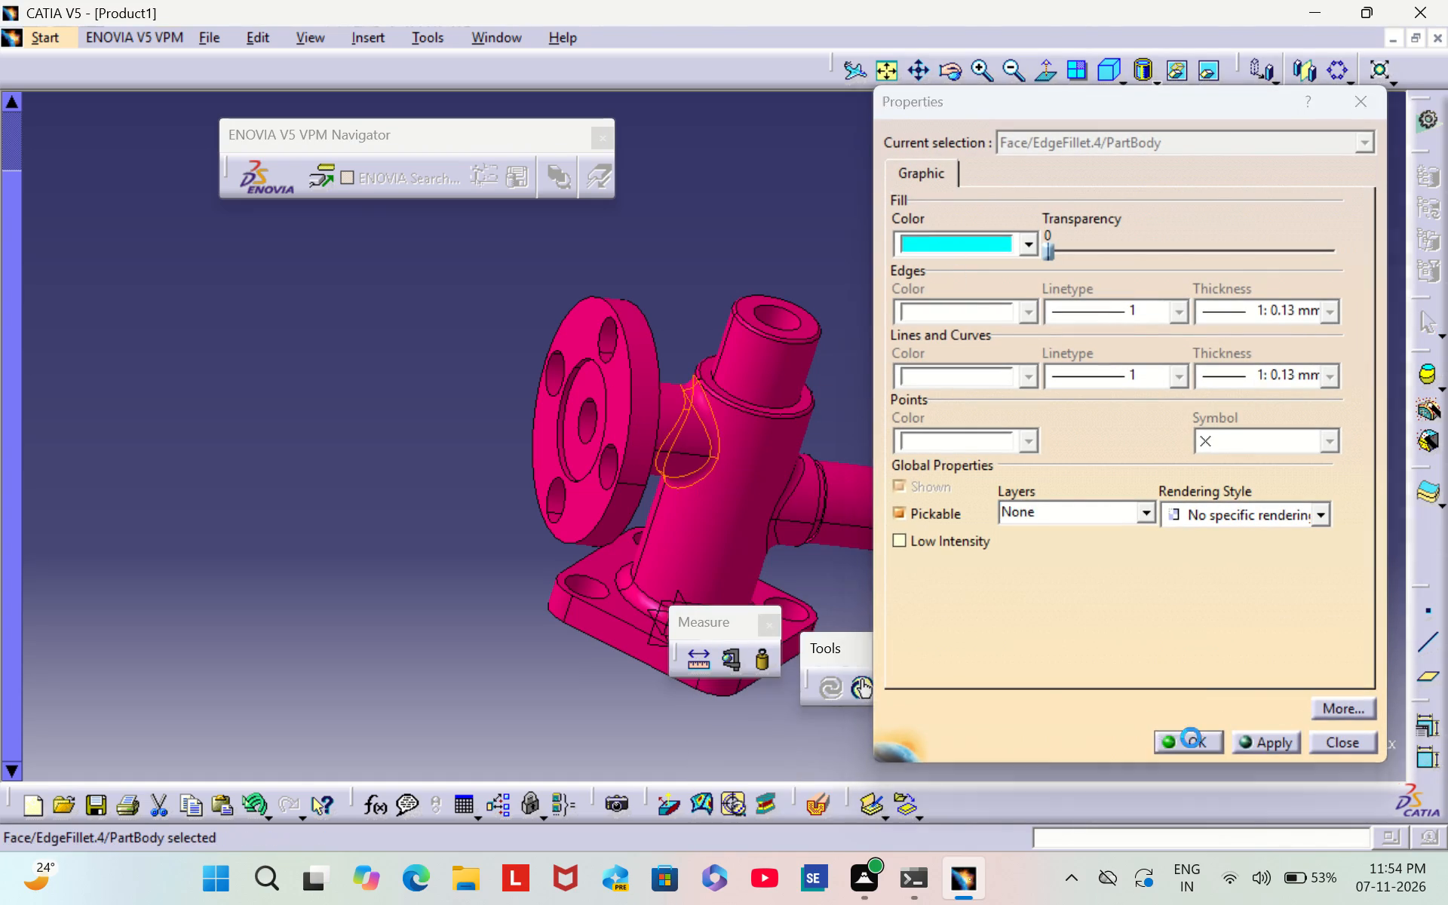
pyautogui.click(1055, 524)
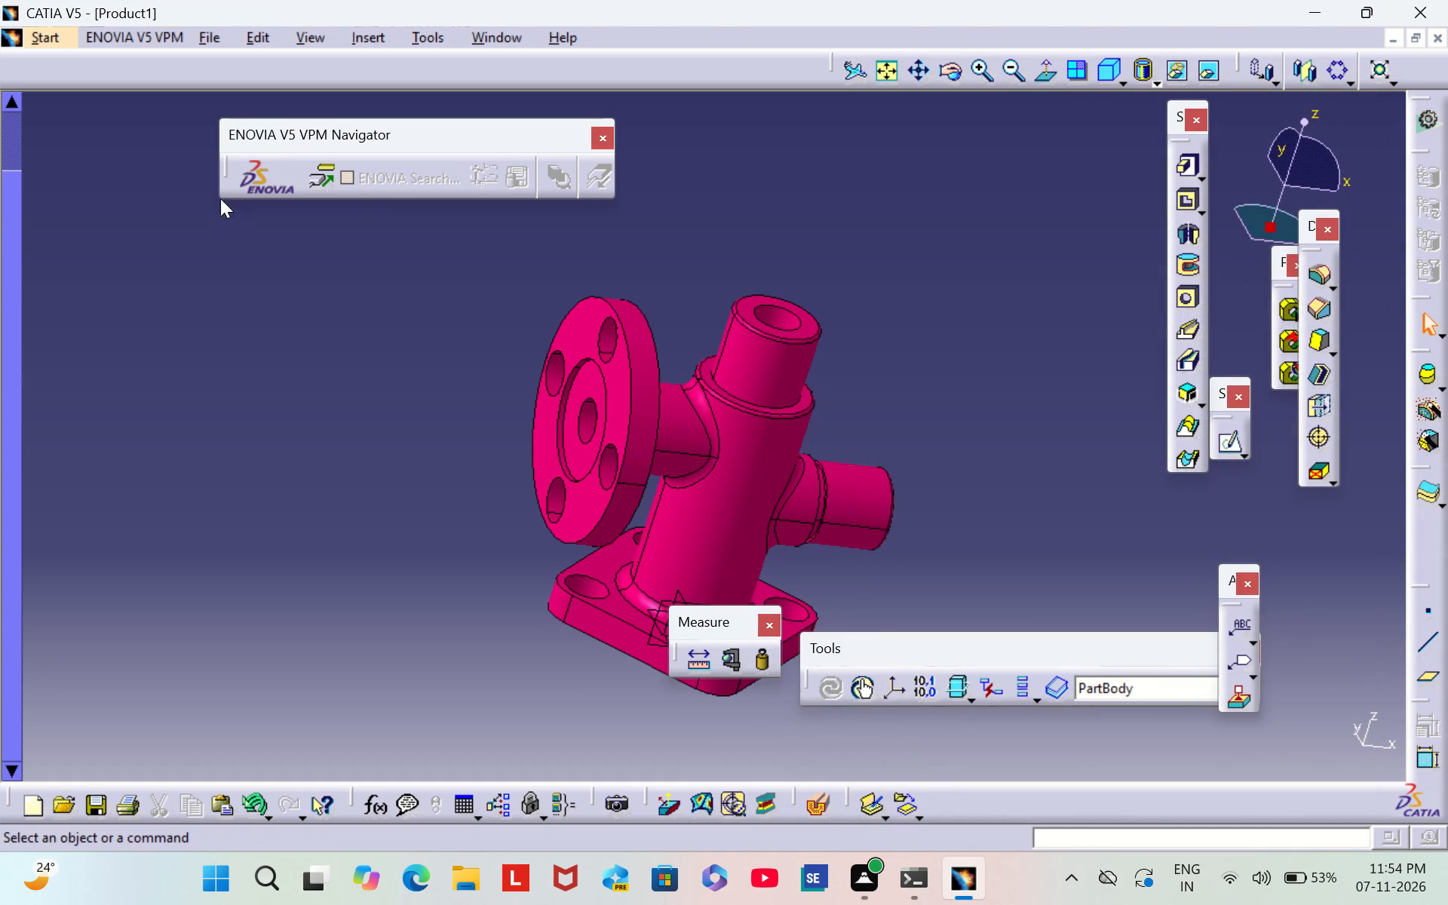
# Set Part1's graphic colour to No Color.
pyautogui.scroll(3, 70, 316)
pyautogui.rightClick(96, 258)
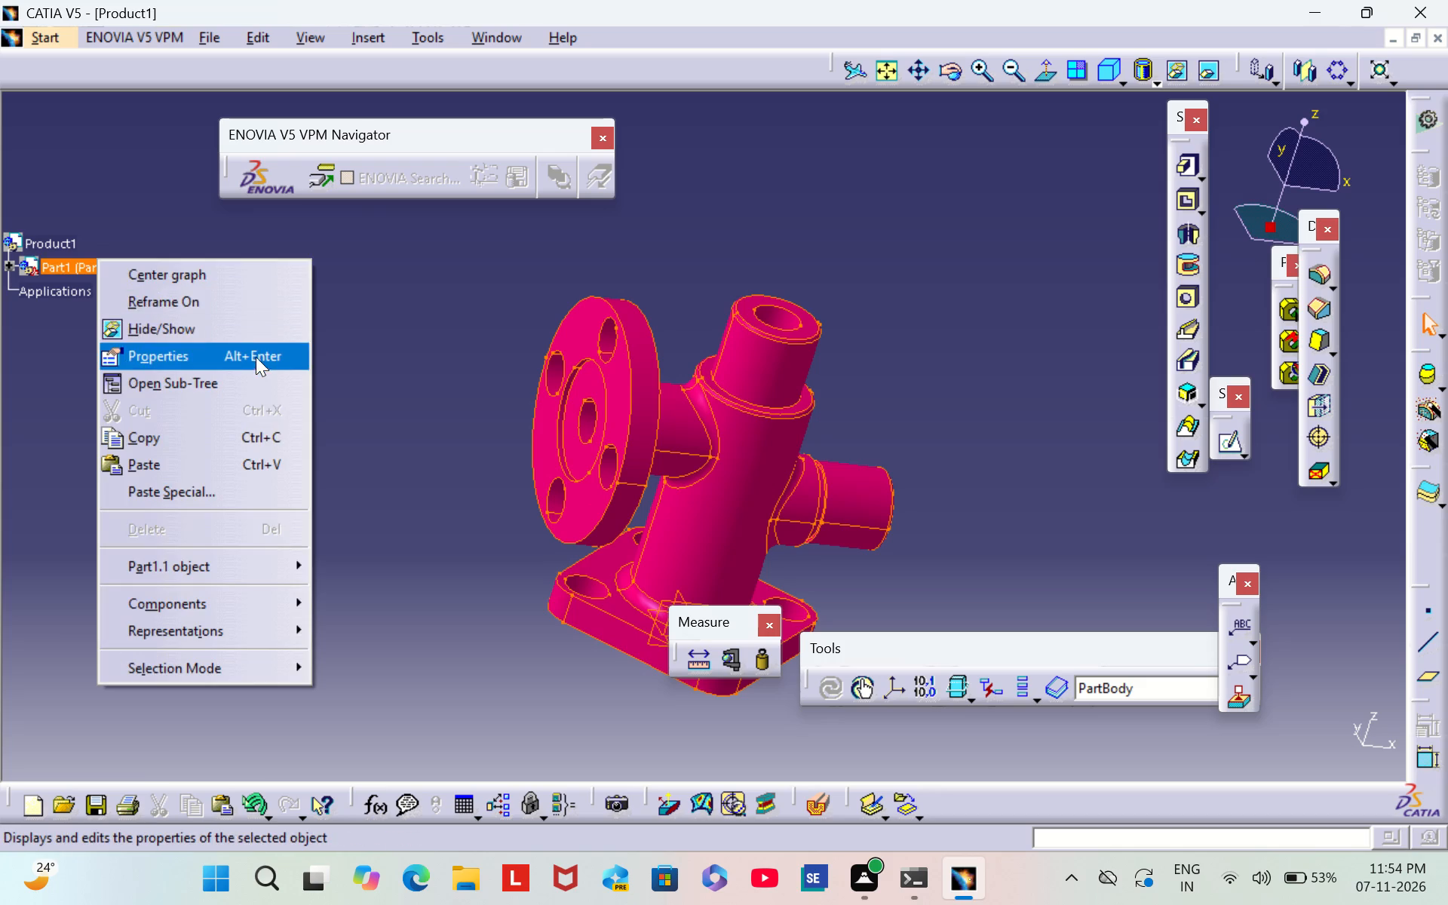
pyautogui.click(256, 358)
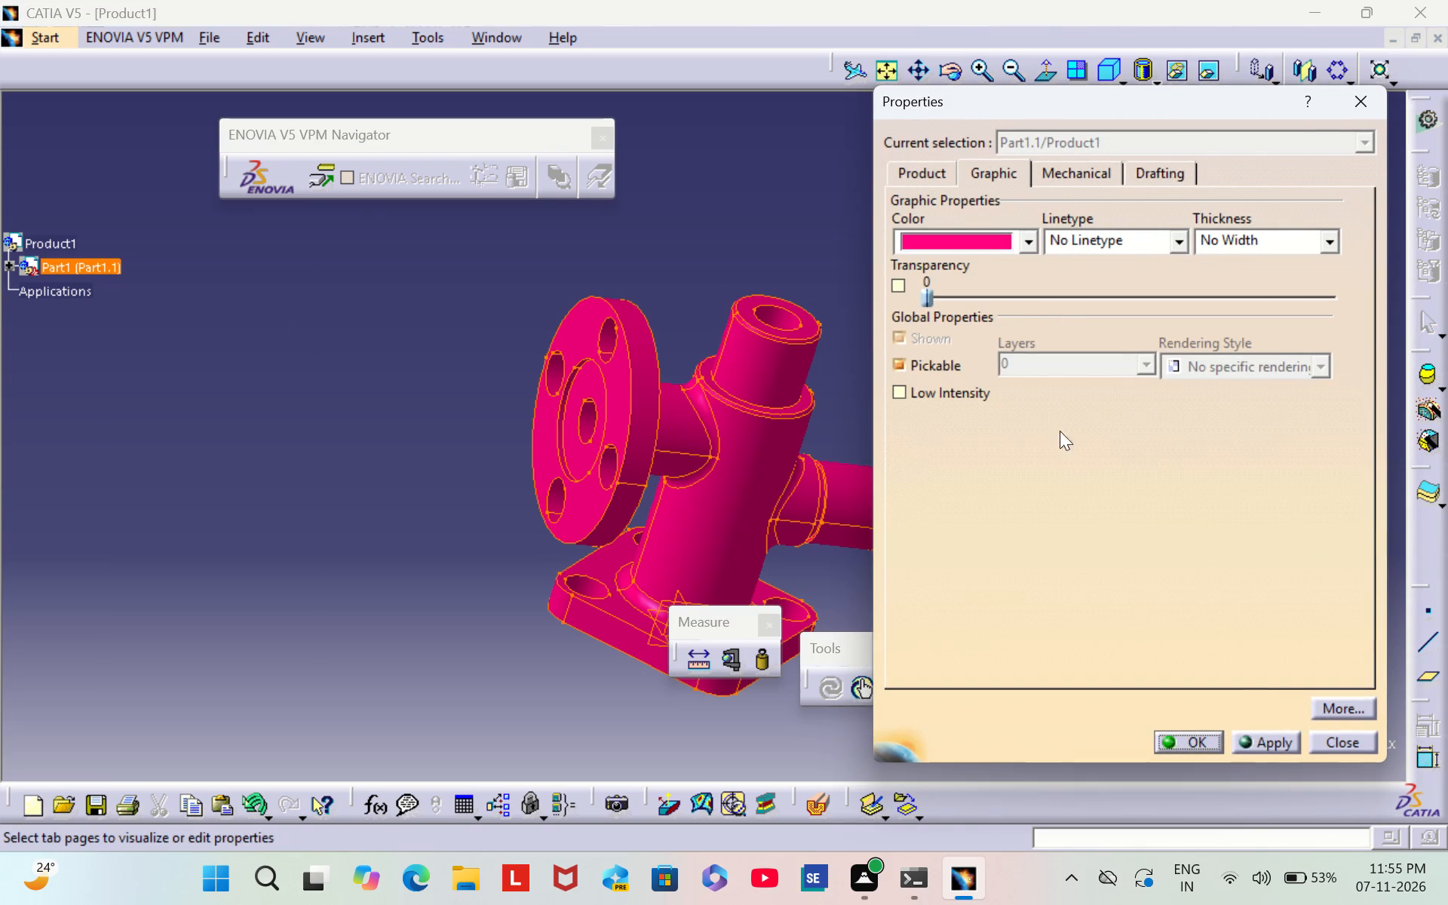
pyautogui.click(1007, 233)
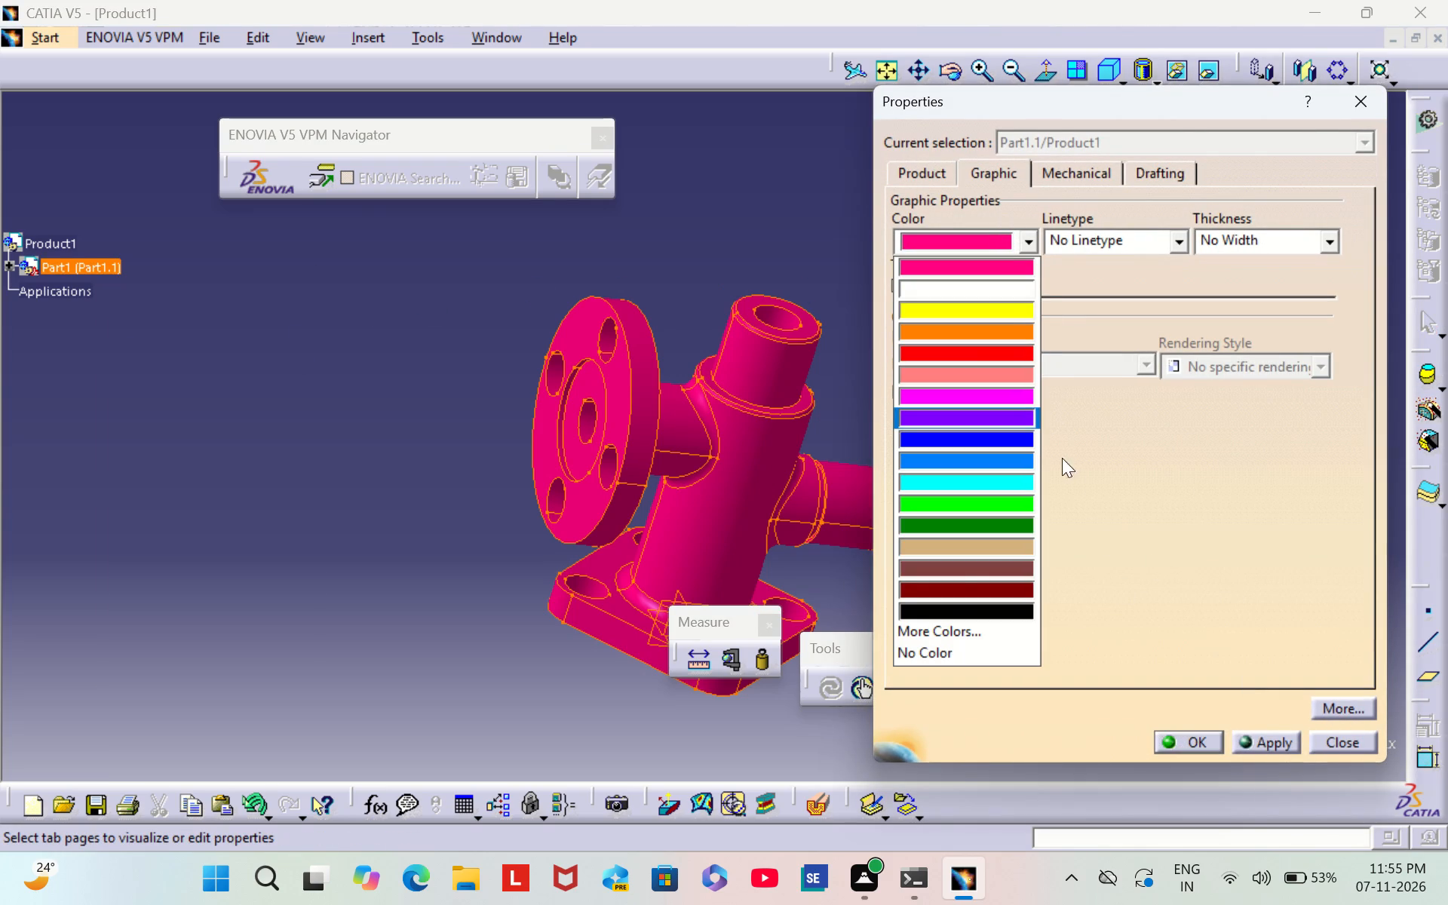
pyautogui.click(957, 645)
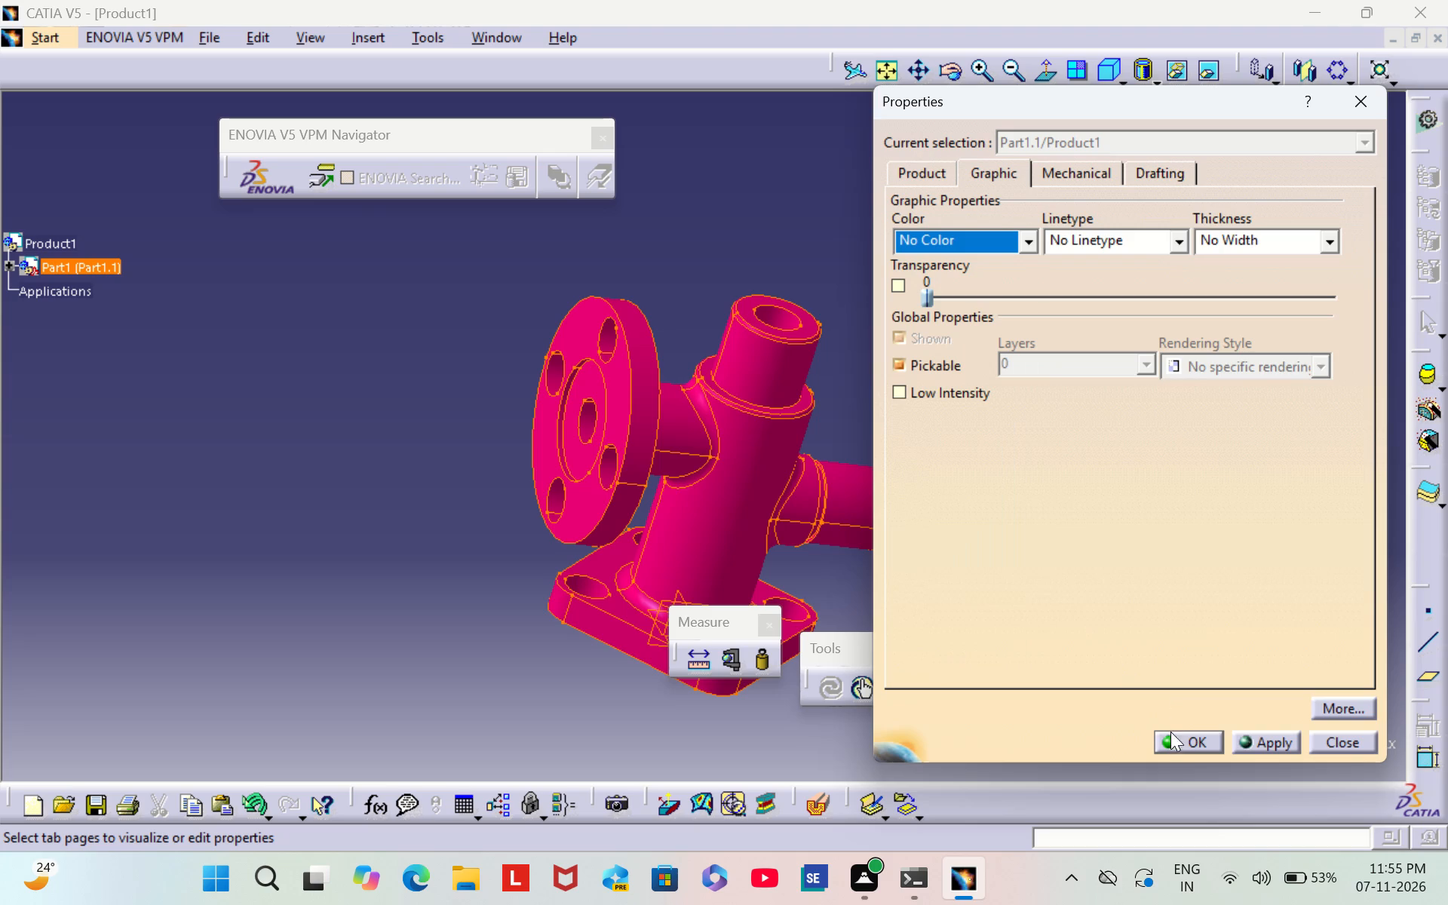
pyautogui.click(1189, 748)
pyautogui.click(1051, 452)
# Set the fill colour of the main cylinder's outer face to deep pink from the extended basic colours.
pyautogui.moveTo(1013, 443); pyautogui.dragTo(992, 440, button='middle')
pyautogui.scroll(-1, 1013, 443)
pyautogui.moveTo(1013, 440); pyautogui.dragTo(992, 440, button='right')
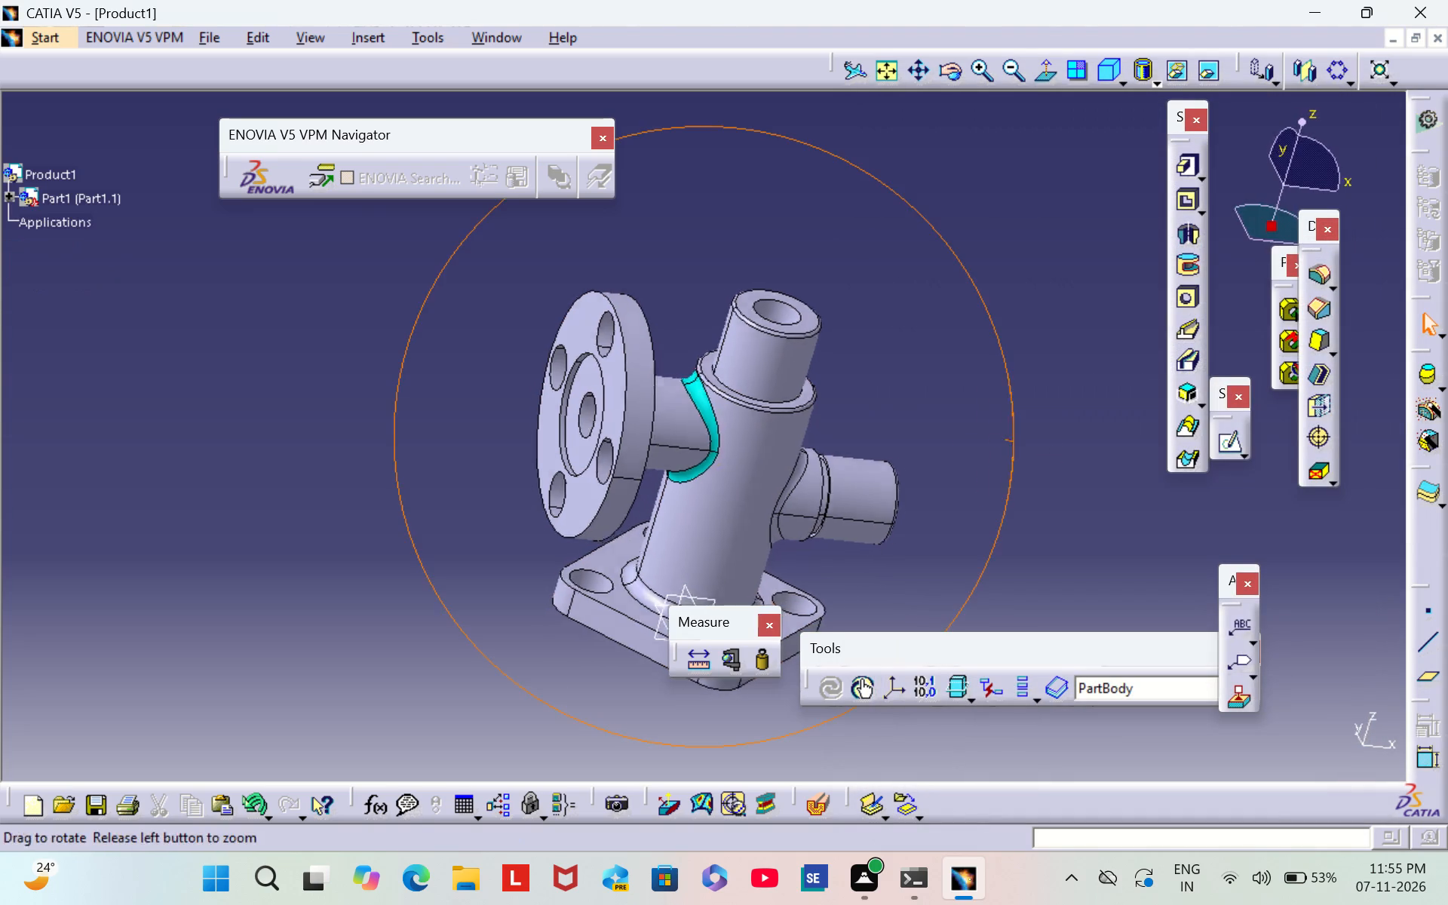
pyautogui.moveTo(992, 440); pyautogui.dragTo(909, 454, button='right')
pyautogui.moveTo(992, 440); pyautogui.dragTo(908, 455, button='middle')
pyautogui.rightClick(741, 477)
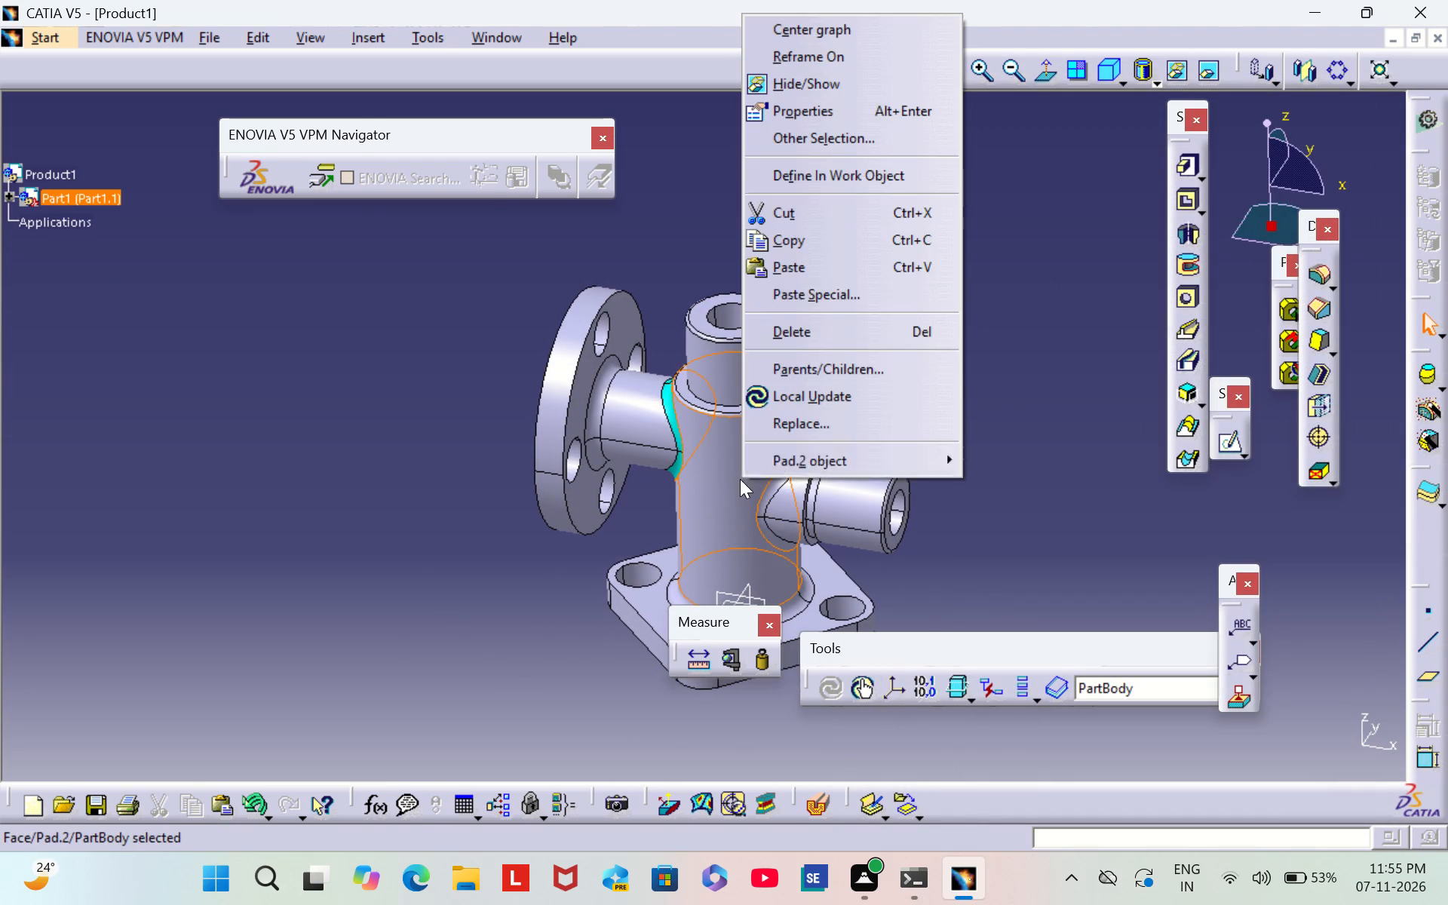
pyautogui.click(866, 109)
pyautogui.click(992, 245)
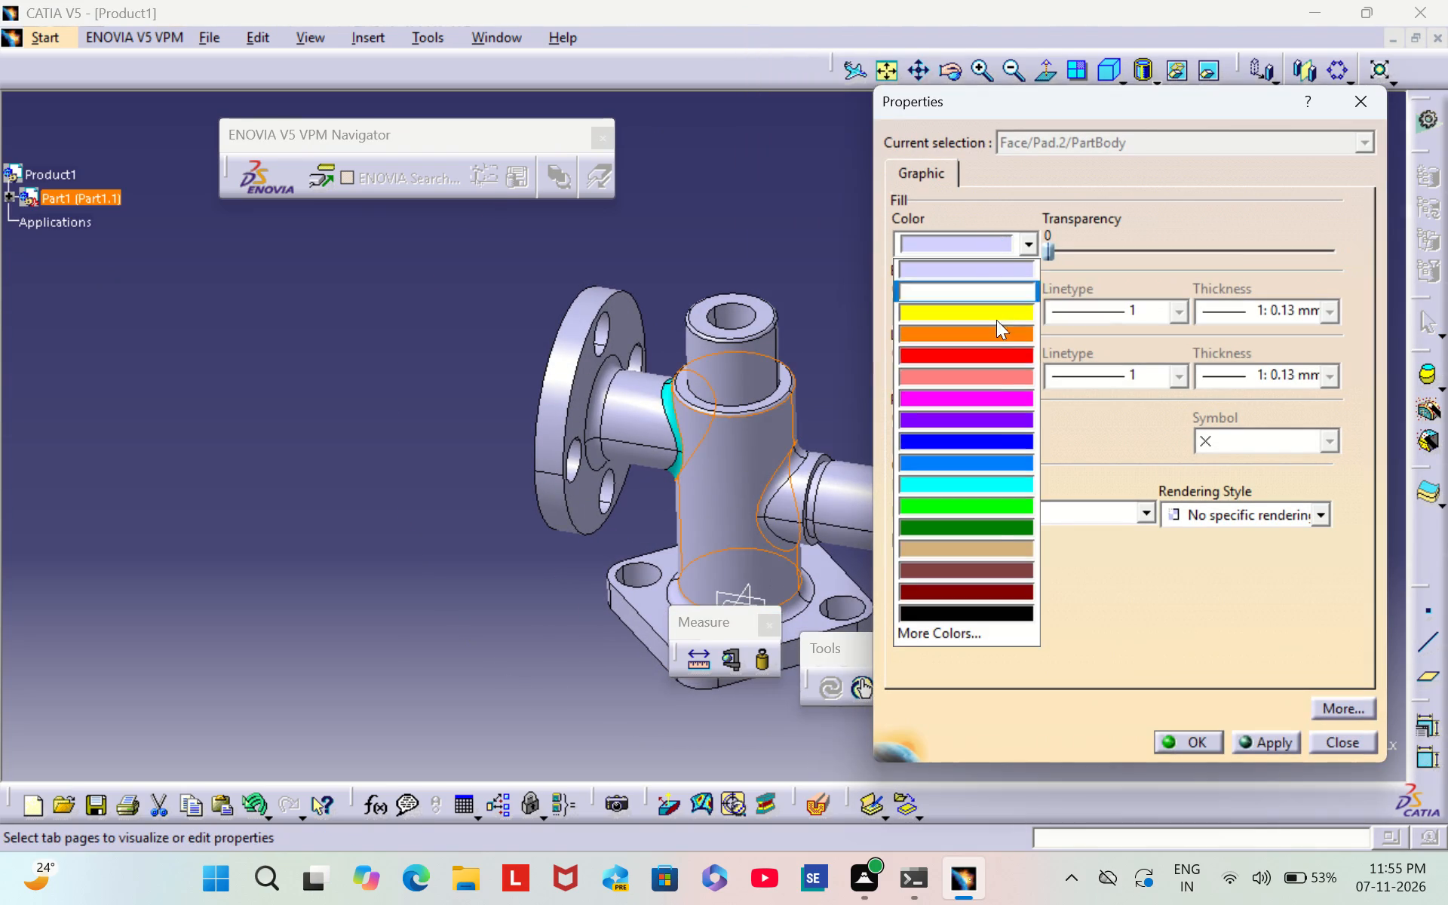
pyautogui.click(996, 636)
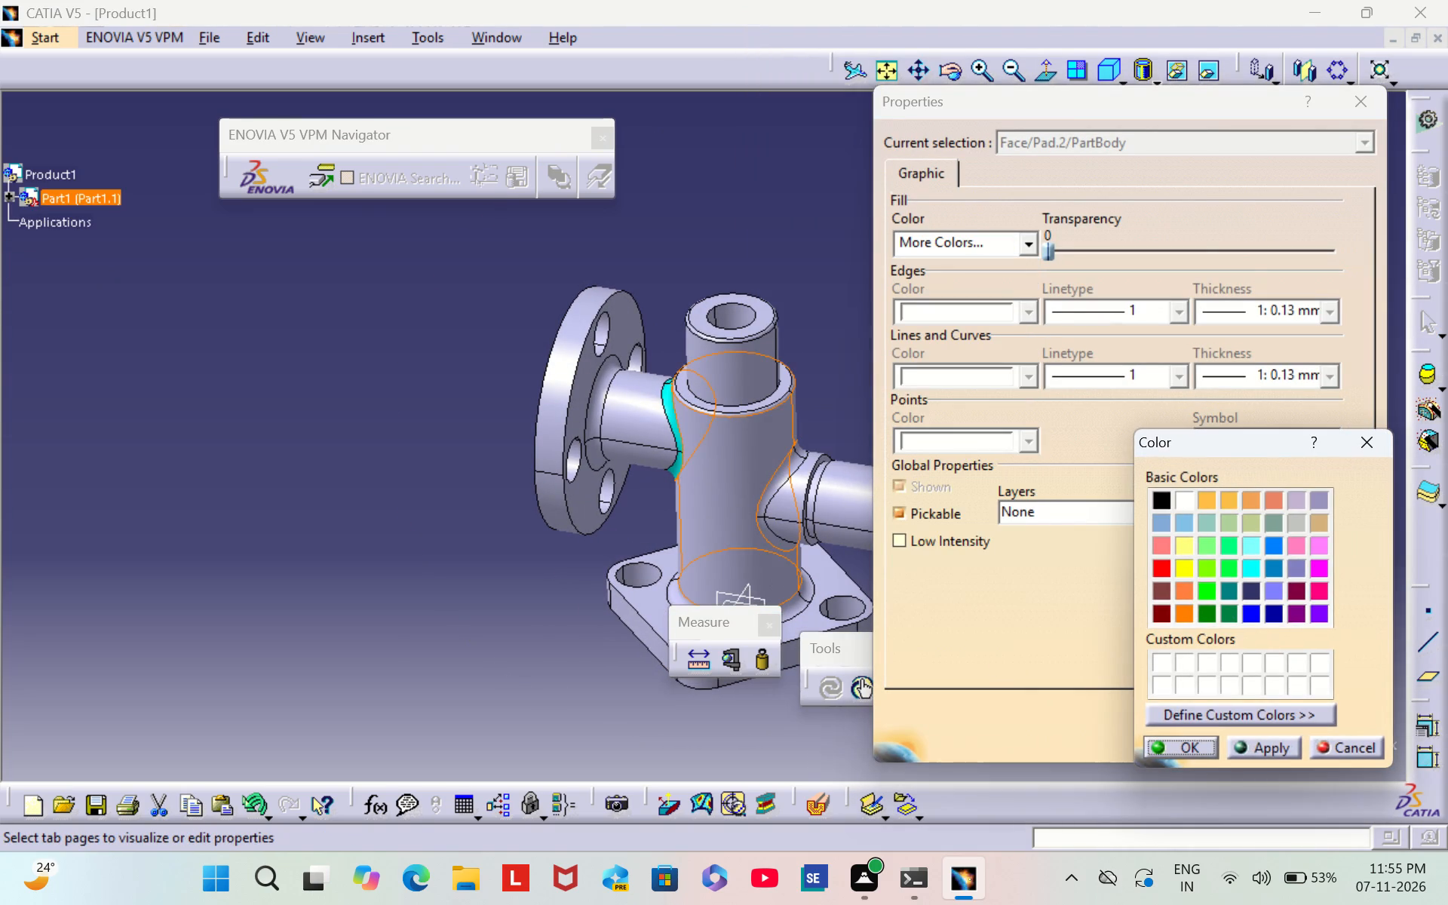
pyautogui.click(1318, 593)
pyautogui.click(1171, 748)
pyautogui.click(1190, 733)
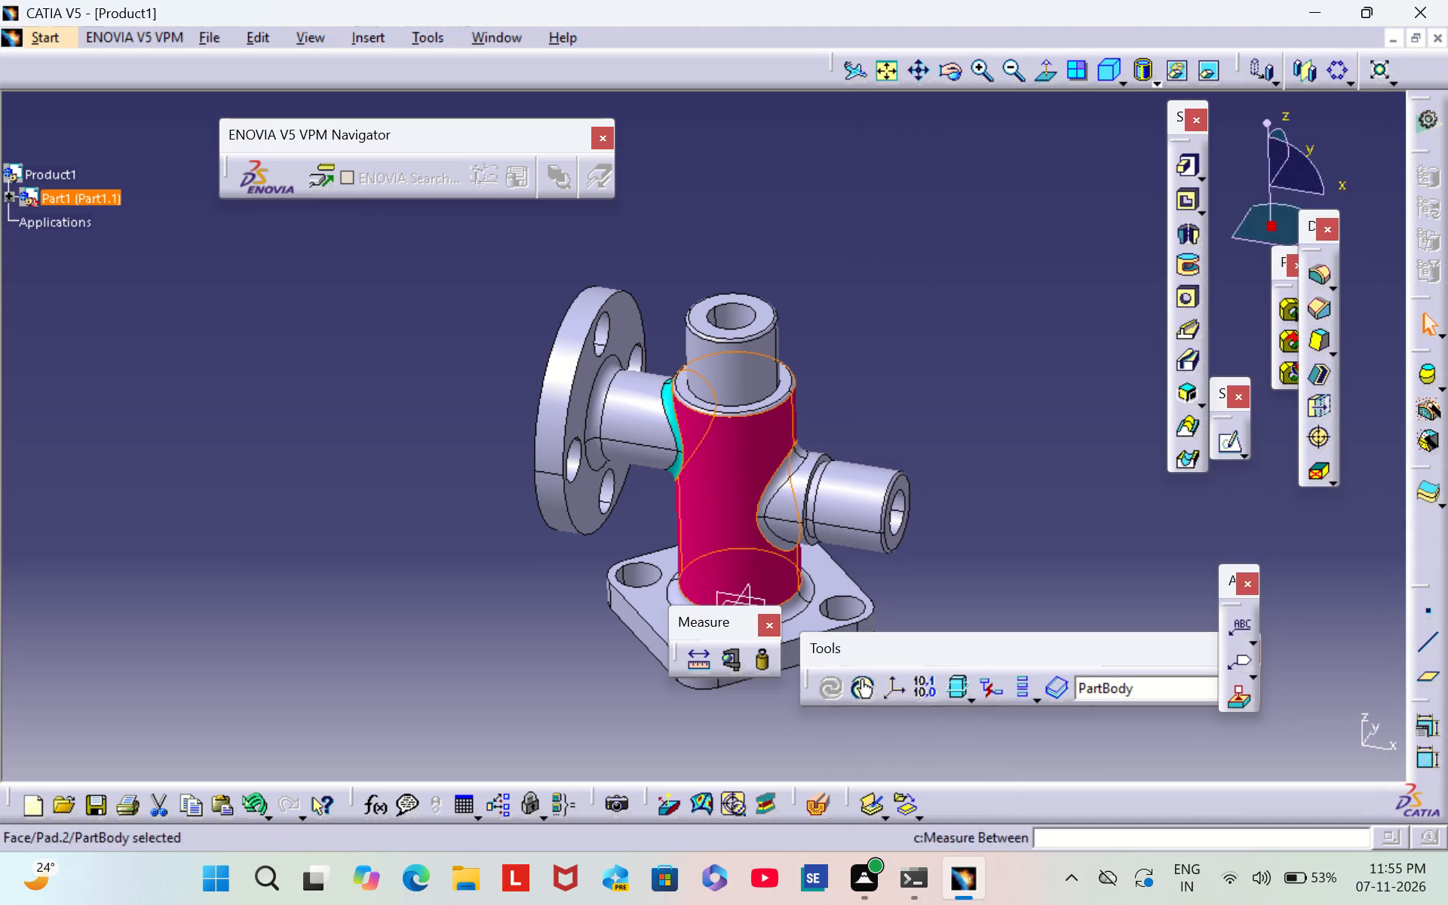
pyautogui.click(581, 638)
# Set the fill colour of the round flange's back face, on the branch side, to deep pink from the extended basic colours.
pyautogui.moveTo(546, 454); pyautogui.dragTo(425, 434, button='middle')
pyautogui.scroll(-1, 546, 454)
pyautogui.moveTo(541, 453); pyautogui.dragTo(425, 434, button='right')
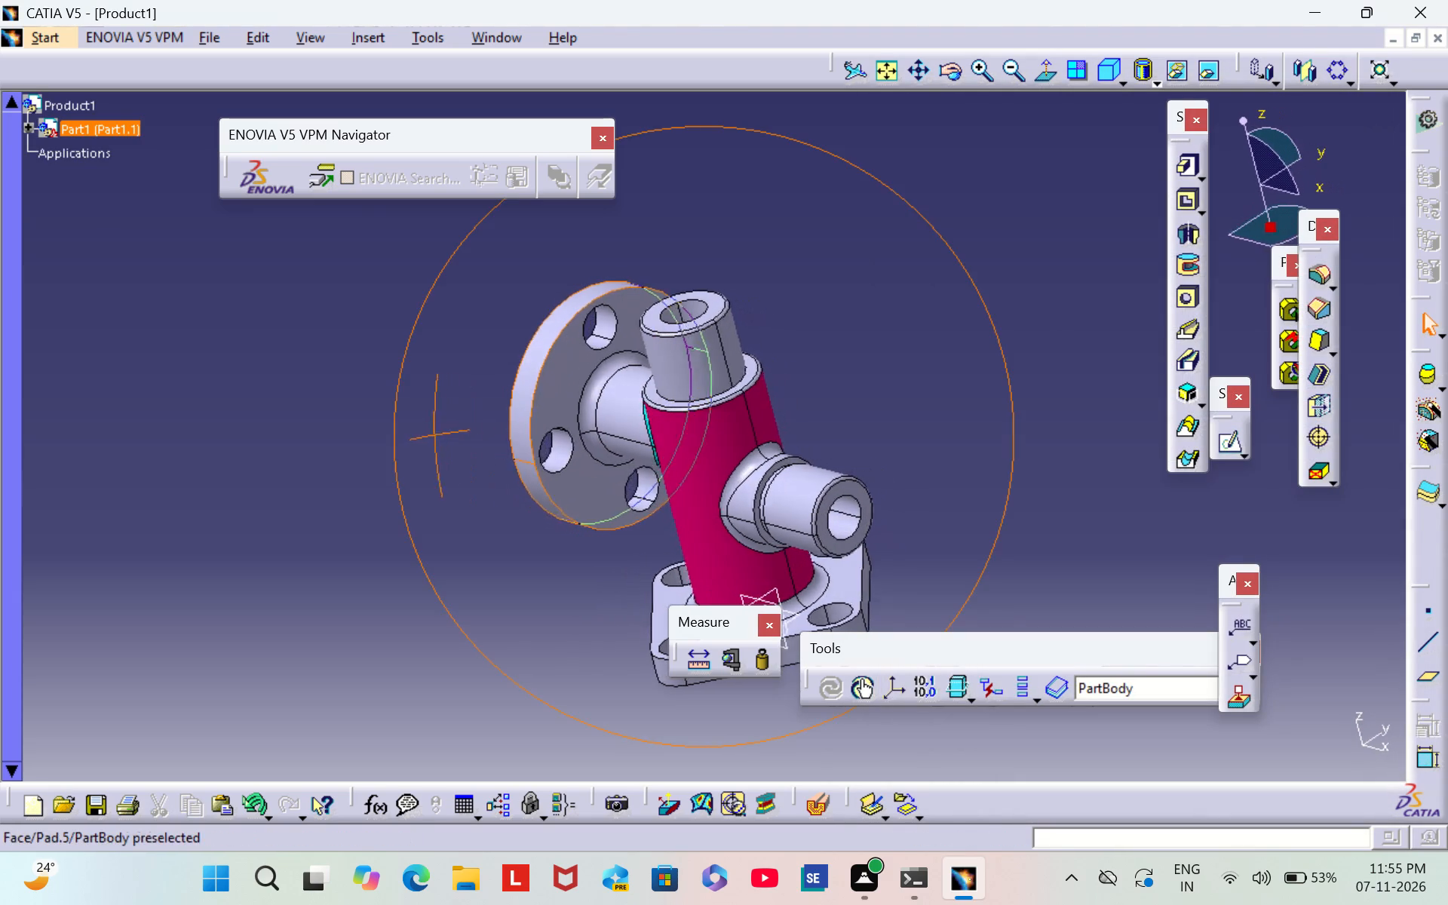
pyautogui.moveTo(425, 434); pyautogui.dragTo(422, 434, button='right')
pyautogui.moveTo(425, 434); pyautogui.dragTo(422, 434, button='middle')
pyautogui.rightClick(575, 370)
pyautogui.click(684, 459)
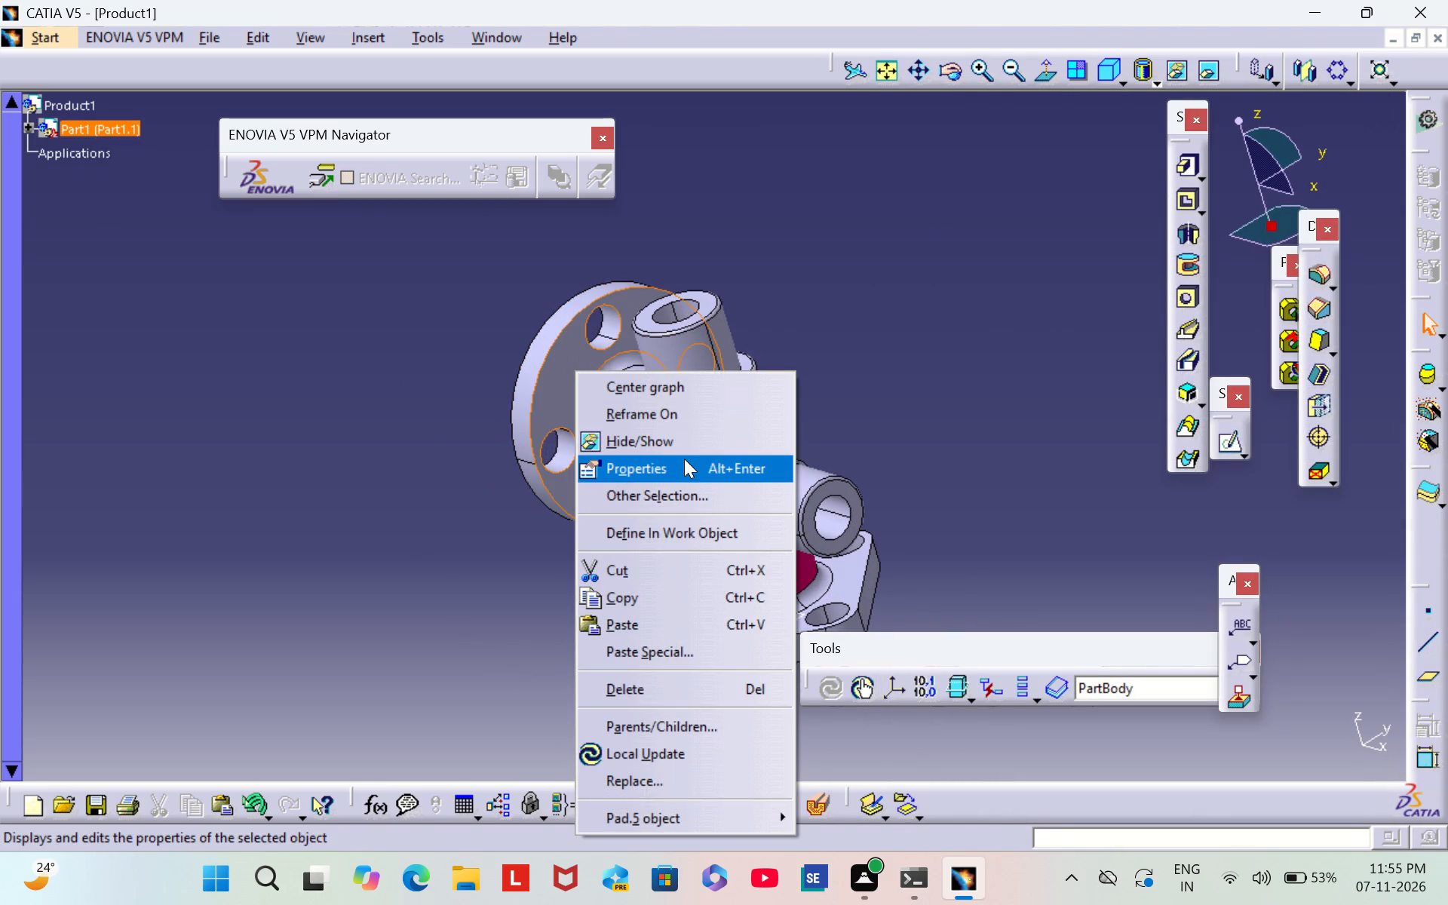
pyautogui.click(937, 244)
pyautogui.click(1011, 641)
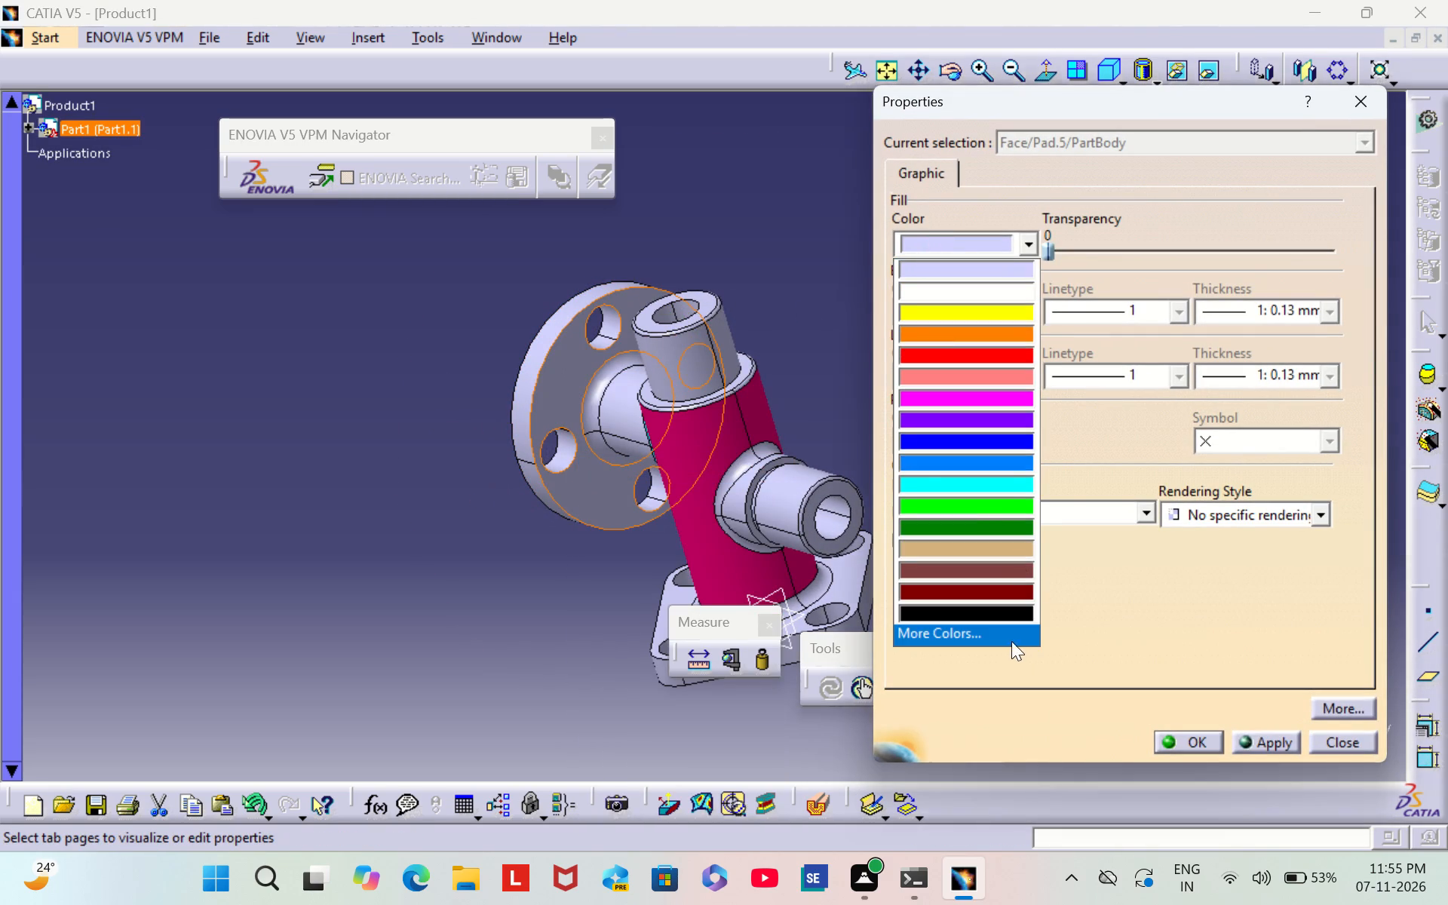
pyautogui.click(1320, 594)
pyautogui.click(1177, 756)
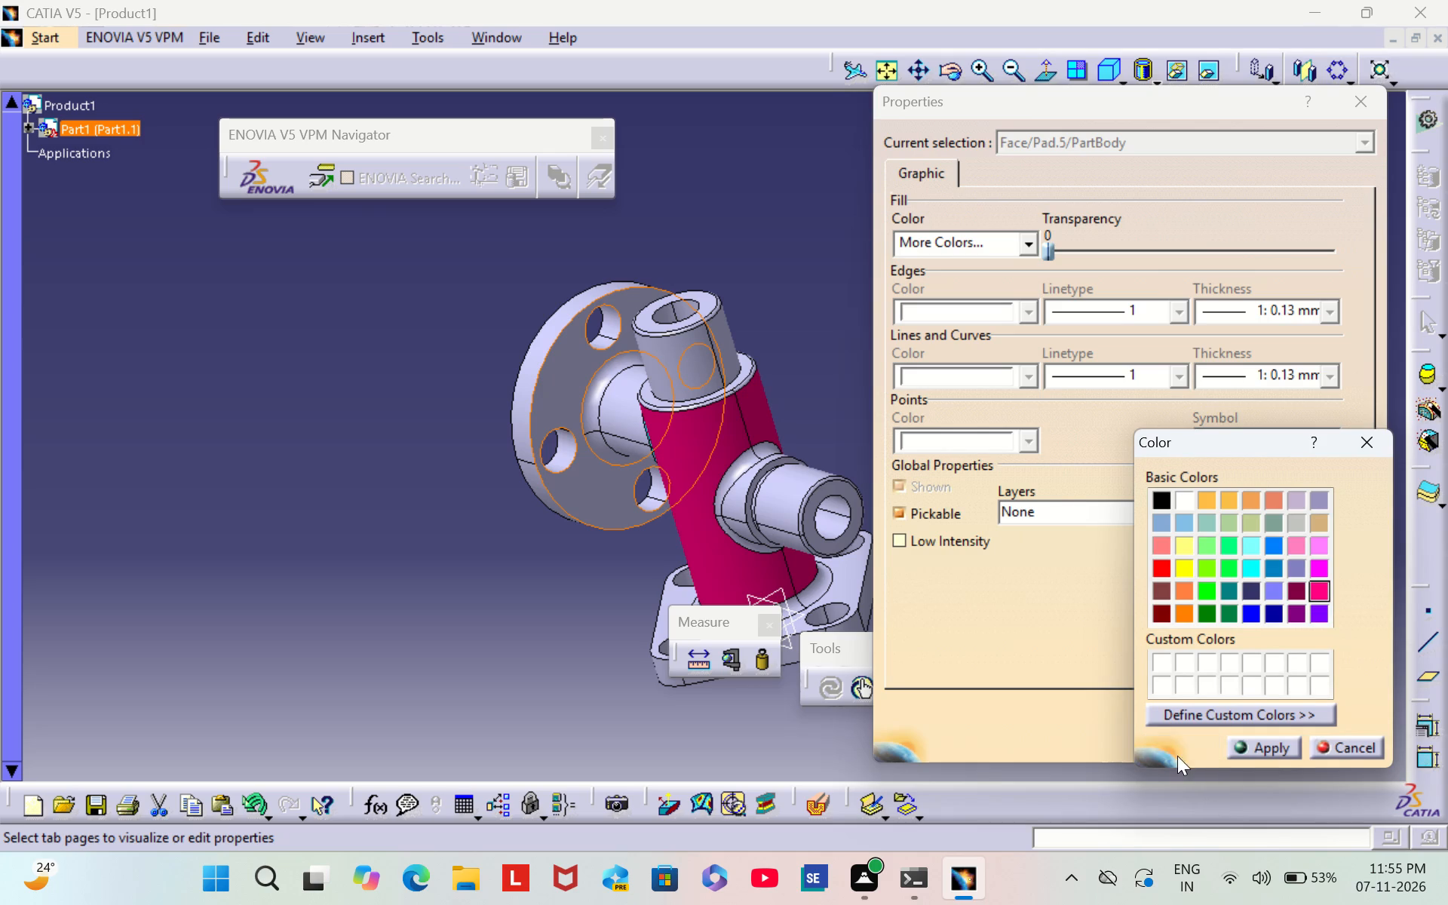
pyautogui.click(1195, 728)
pyautogui.click(1176, 748)
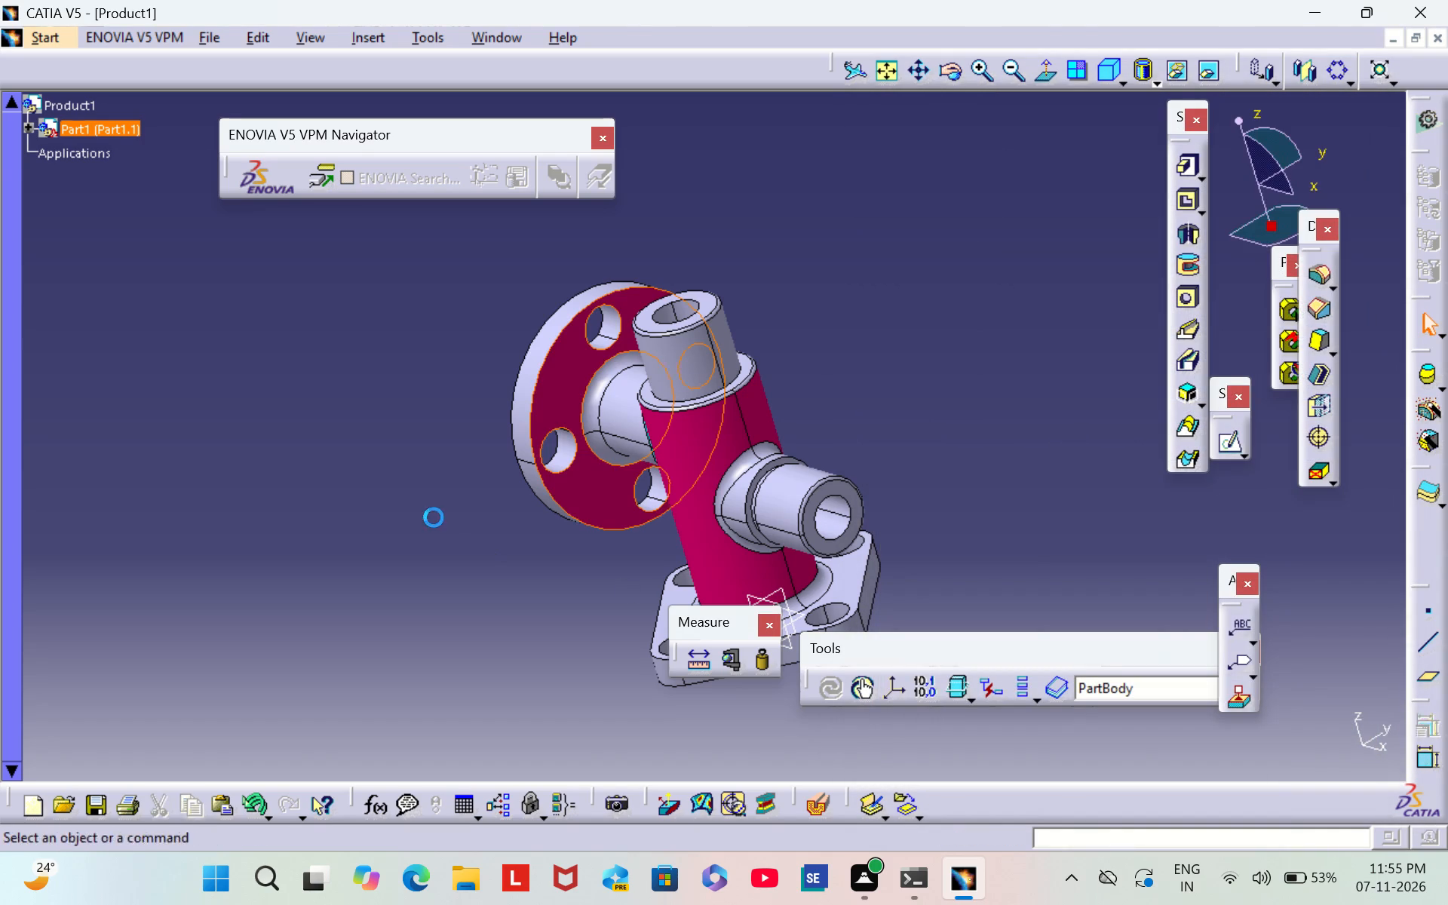
pyautogui.click(434, 517)
# Set the fill colour of the round flange's front face, around the bolt holes, to deep pink from the extended basic colours.
pyautogui.moveTo(429, 502); pyautogui.dragTo(529, 500, button='middle')
pyautogui.scroll(-1, 433, 502)
pyautogui.moveTo(637, 501); pyautogui.dragTo(565, 502, button='right')
pyautogui.middleClick(526, 500)
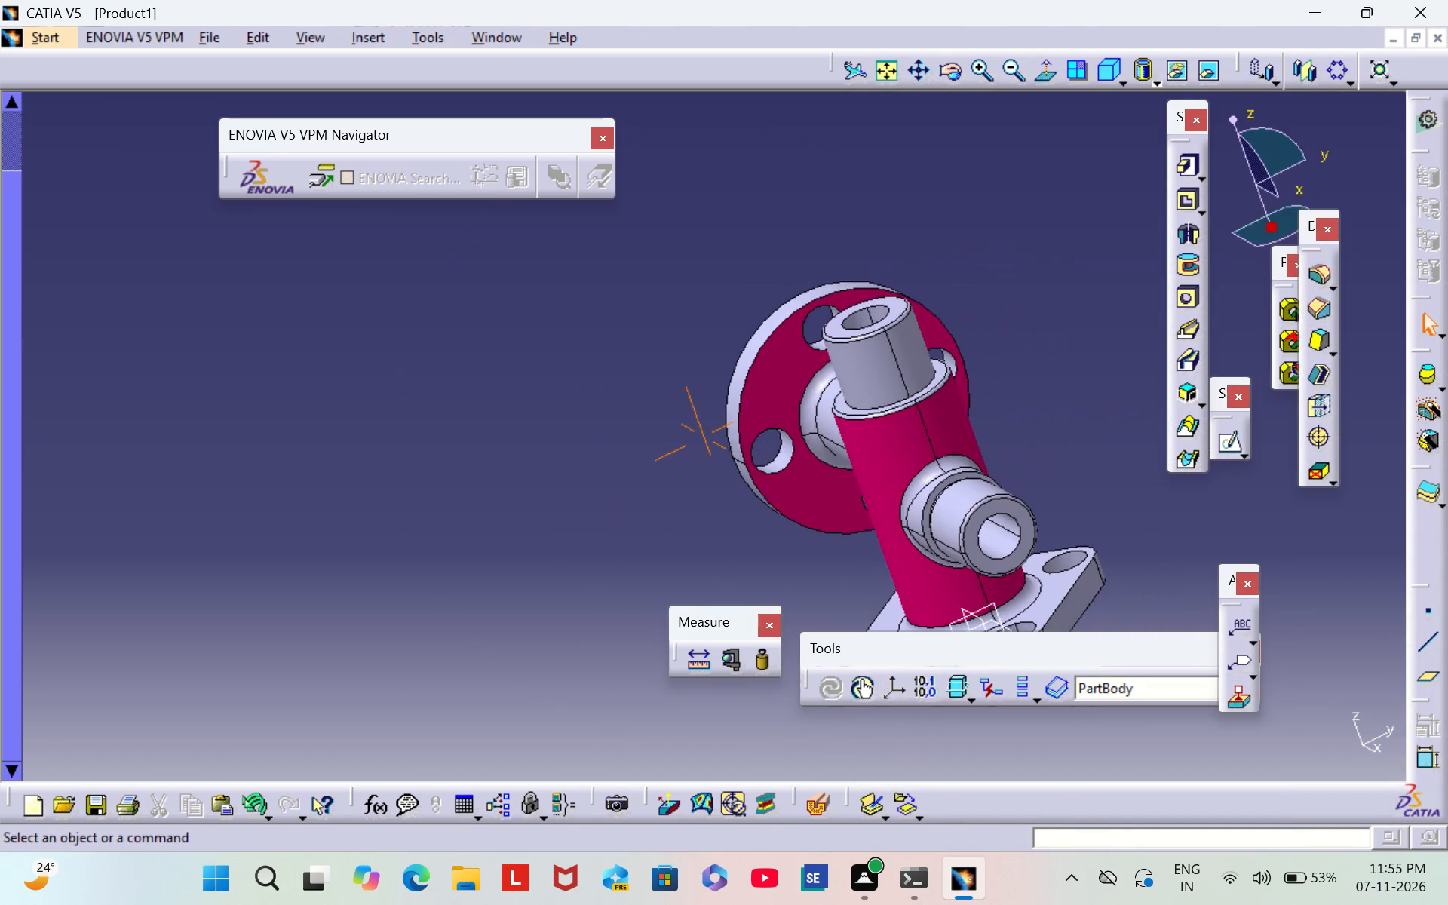
pyautogui.moveTo(872, 449); pyautogui.dragTo(608, 466, button='middle')
pyautogui.moveTo(589, 454); pyautogui.dragTo(983, 369, button='middle')
pyautogui.moveTo(589, 454); pyautogui.dragTo(983, 369, button='right')
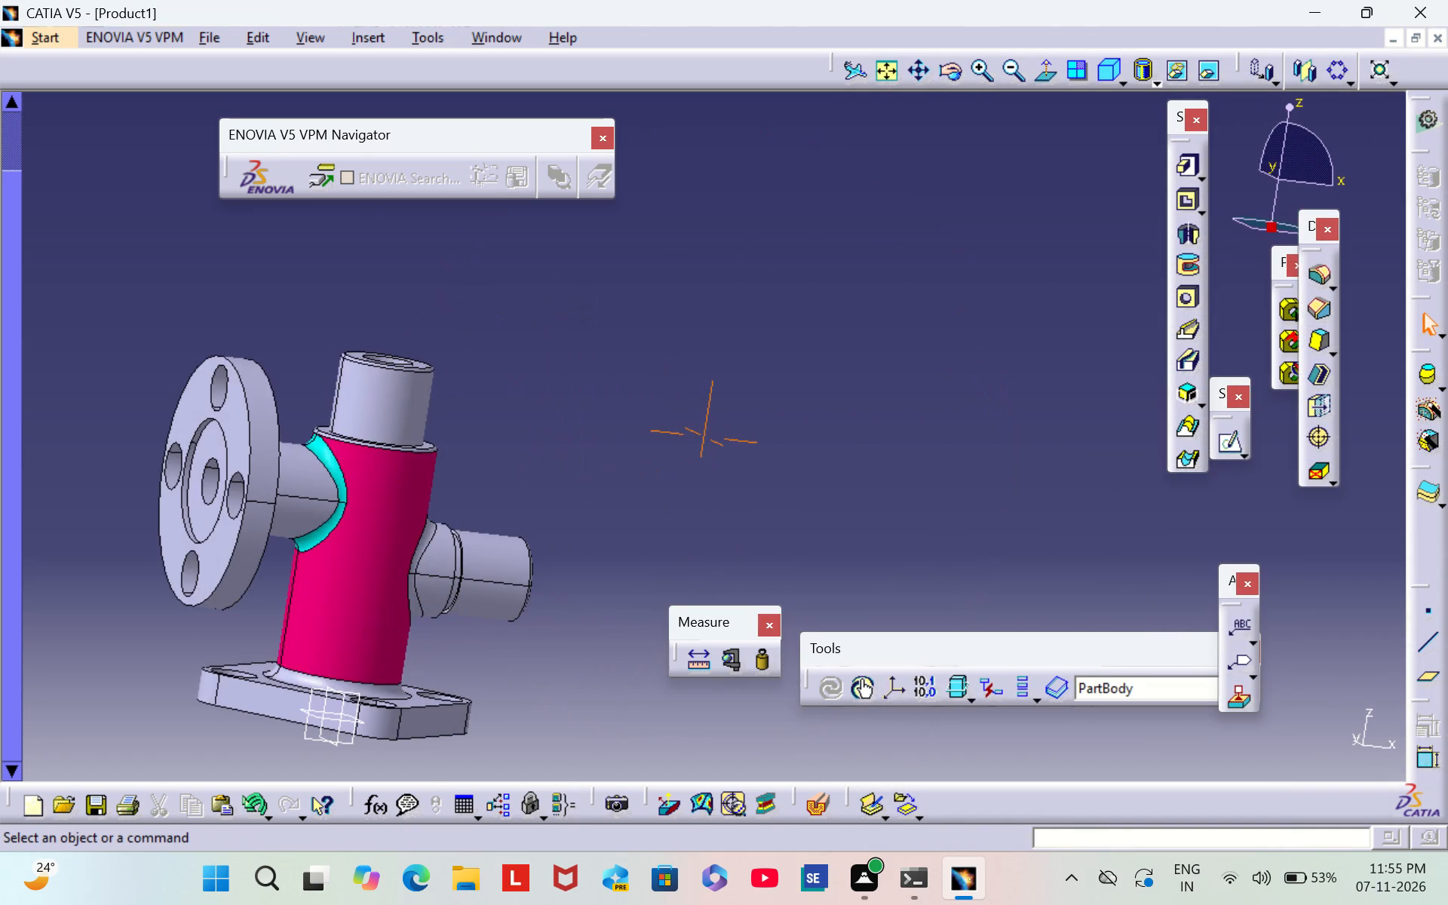
pyautogui.moveTo(780, 436); pyautogui.dragTo(1030, 355, button='middle')
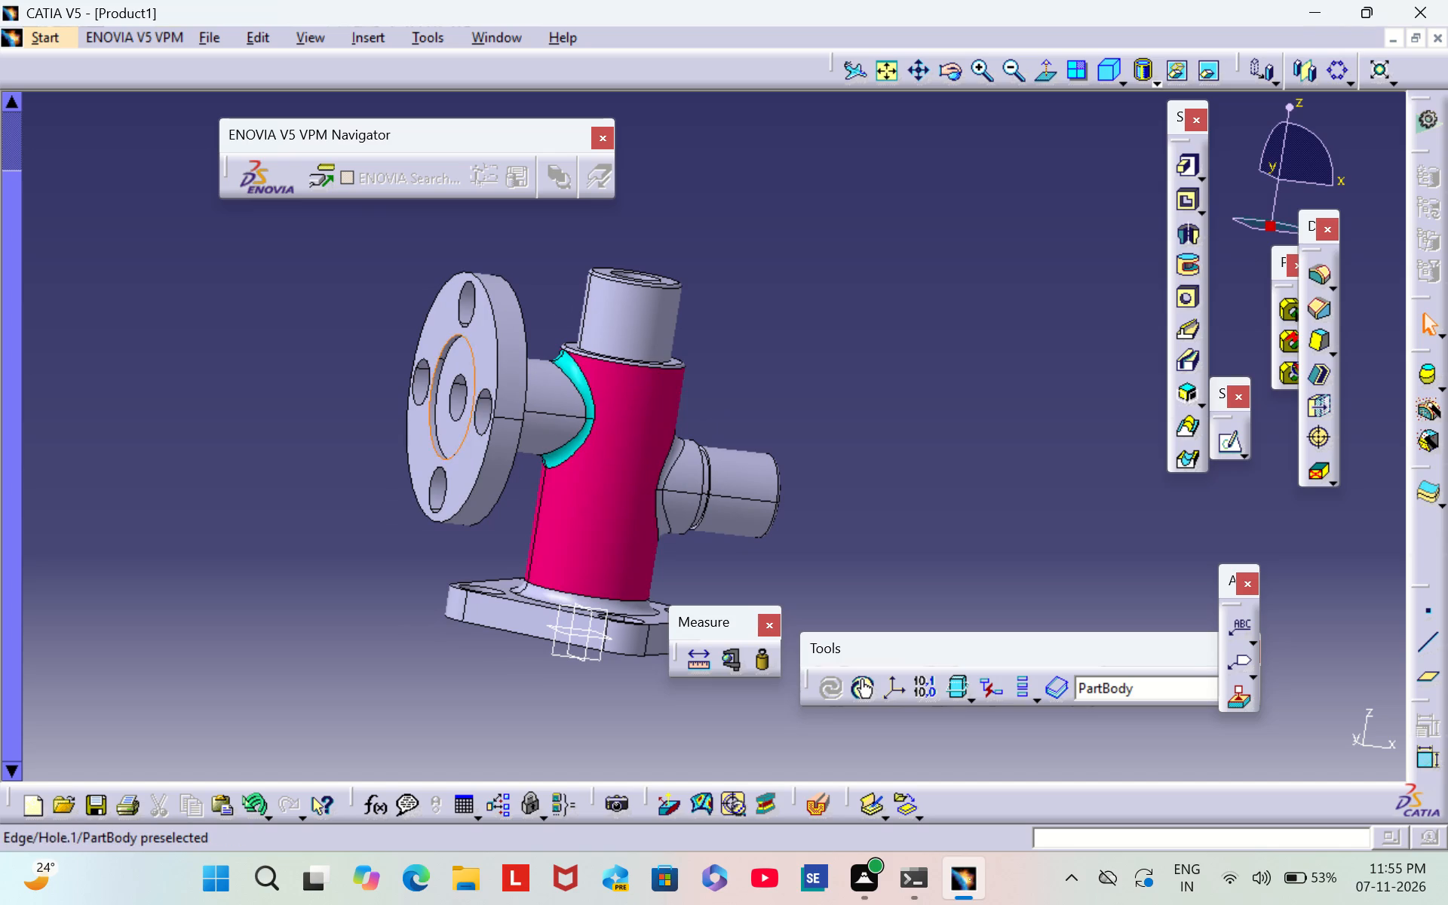
pyautogui.rightClick(491, 345)
pyautogui.click(630, 448)
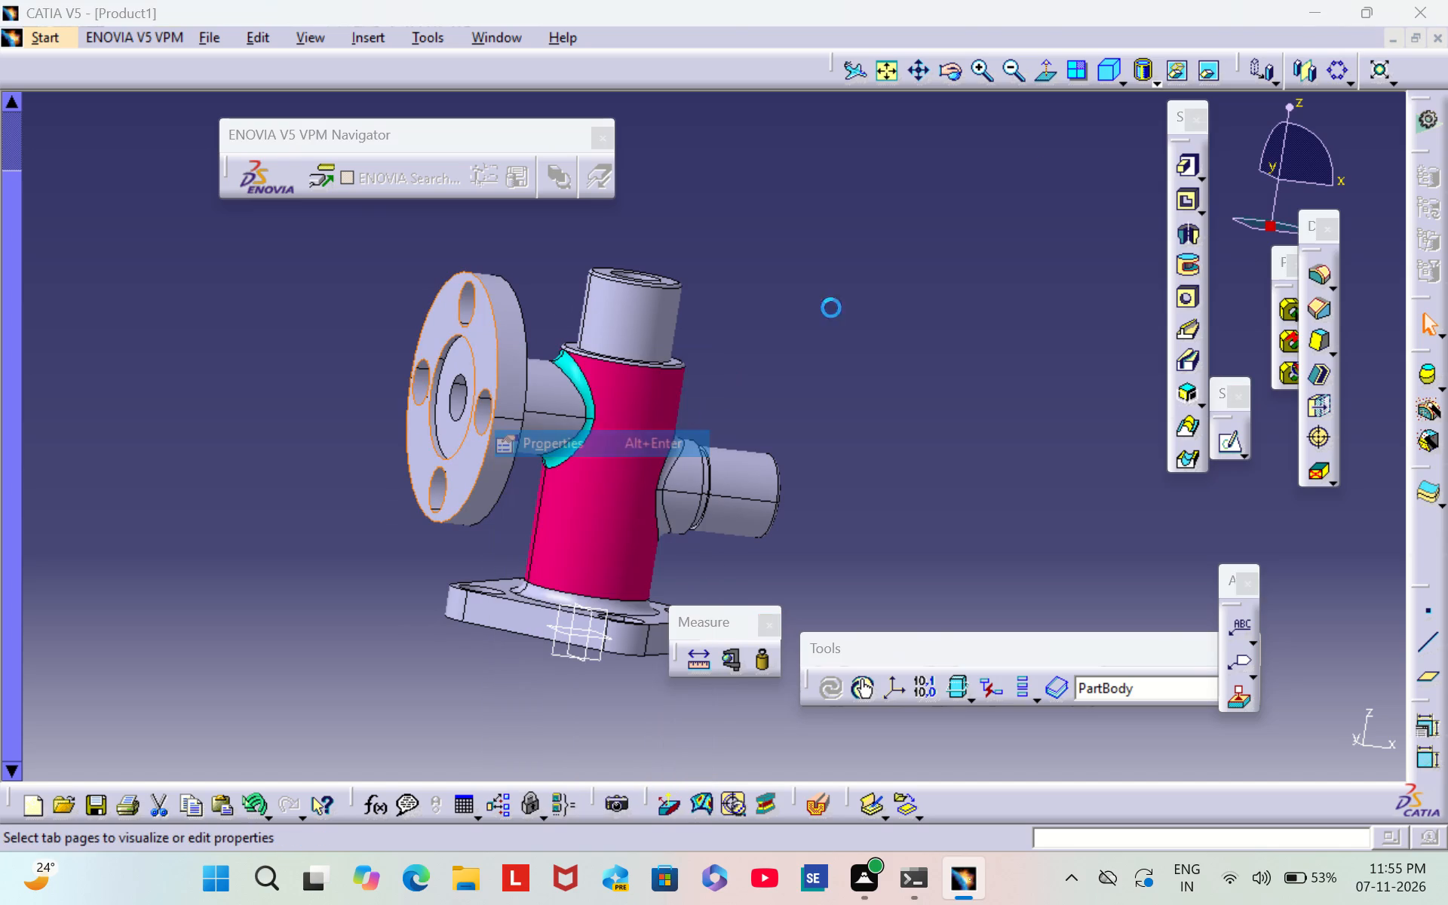
pyautogui.click(1010, 248)
pyautogui.click(965, 630)
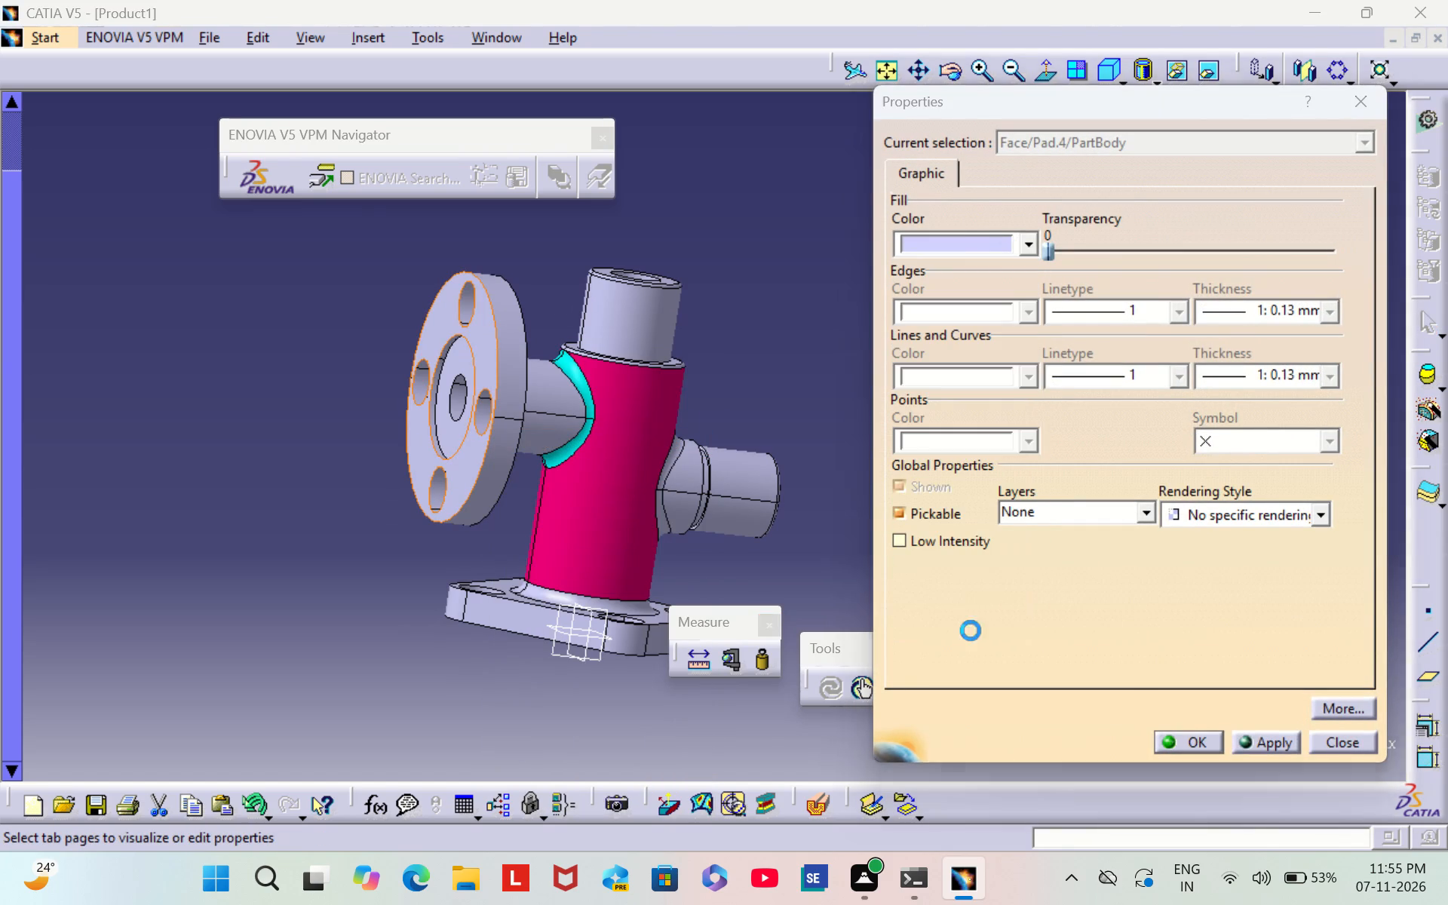
pyautogui.click(1316, 591)
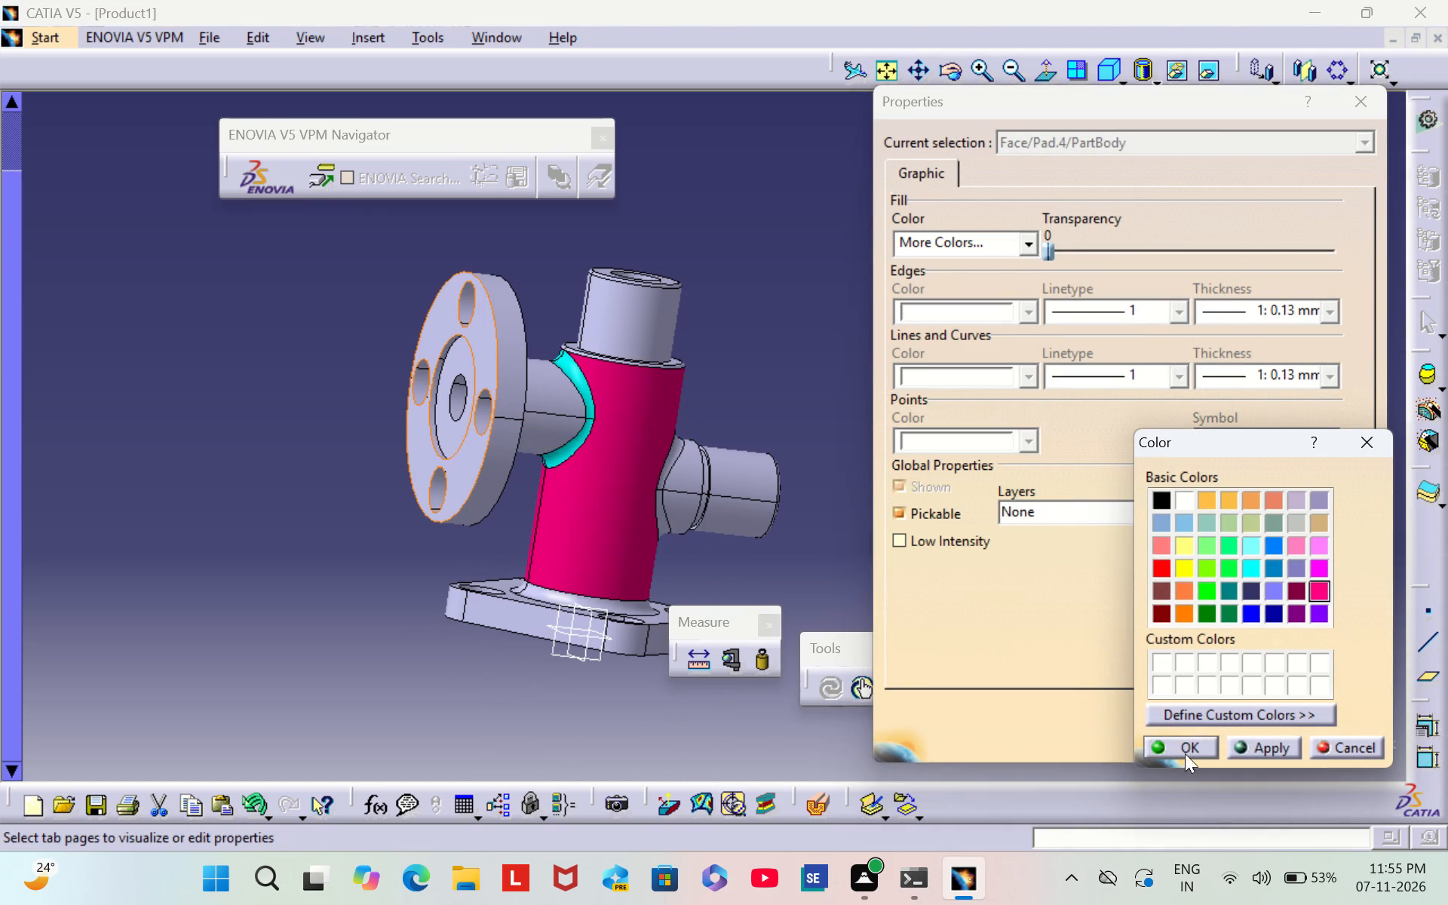
pyautogui.click(1185, 752)
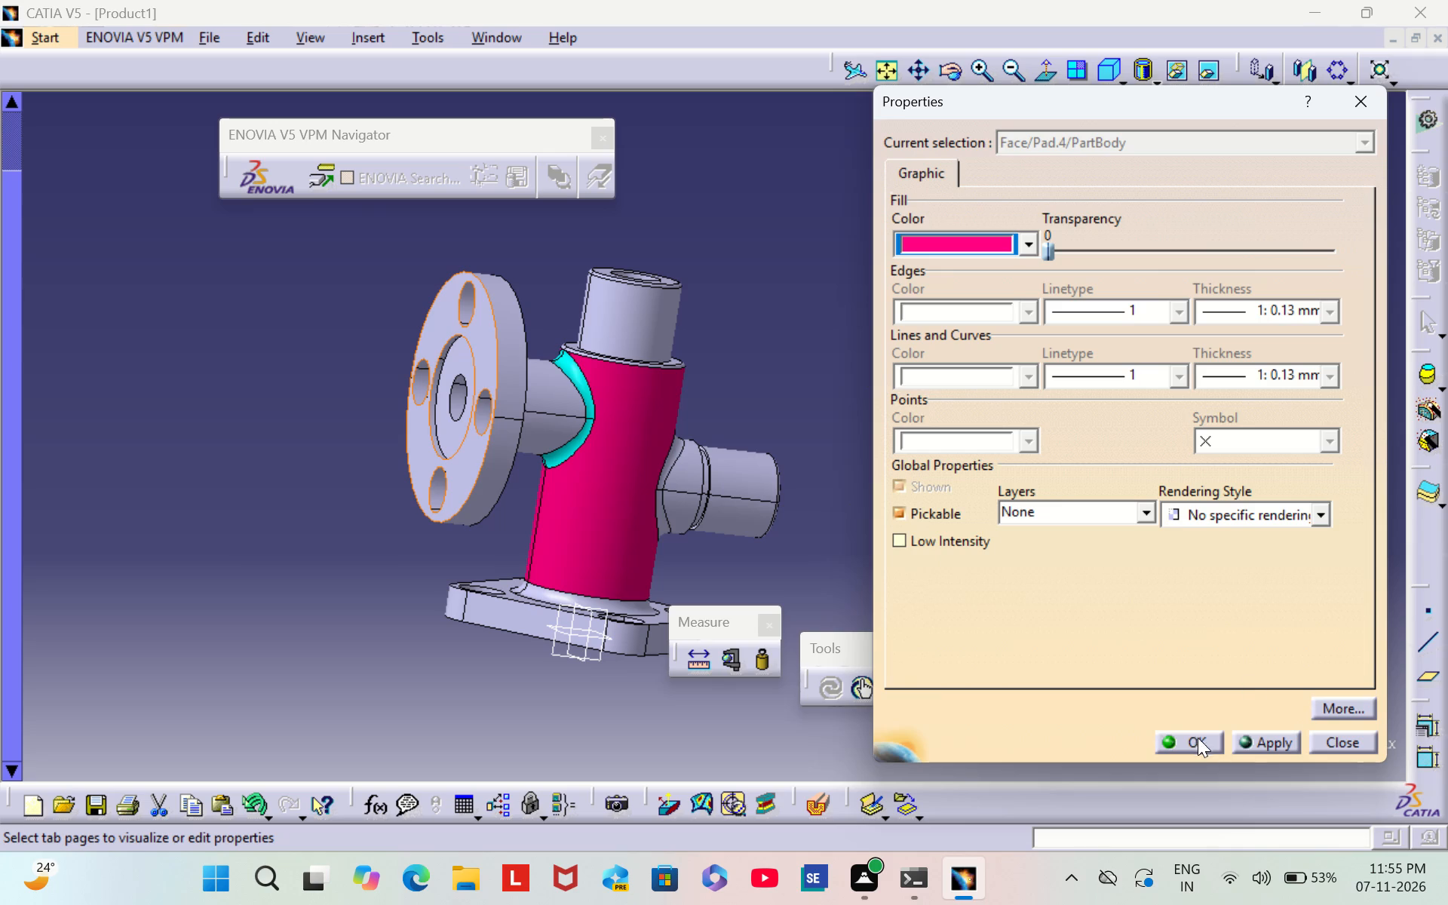
pyautogui.click(1195, 737)
pyautogui.click(876, 425)
# Set the fill colour of the round flange's cylindrical rim face to deep pink from the extended basic colours.
pyautogui.scroll(-1, 877, 416)
pyautogui.moveTo(878, 415); pyautogui.dragTo(628, 427, button='middle')
pyautogui.moveTo(872, 413); pyautogui.dragTo(628, 427, button='right')
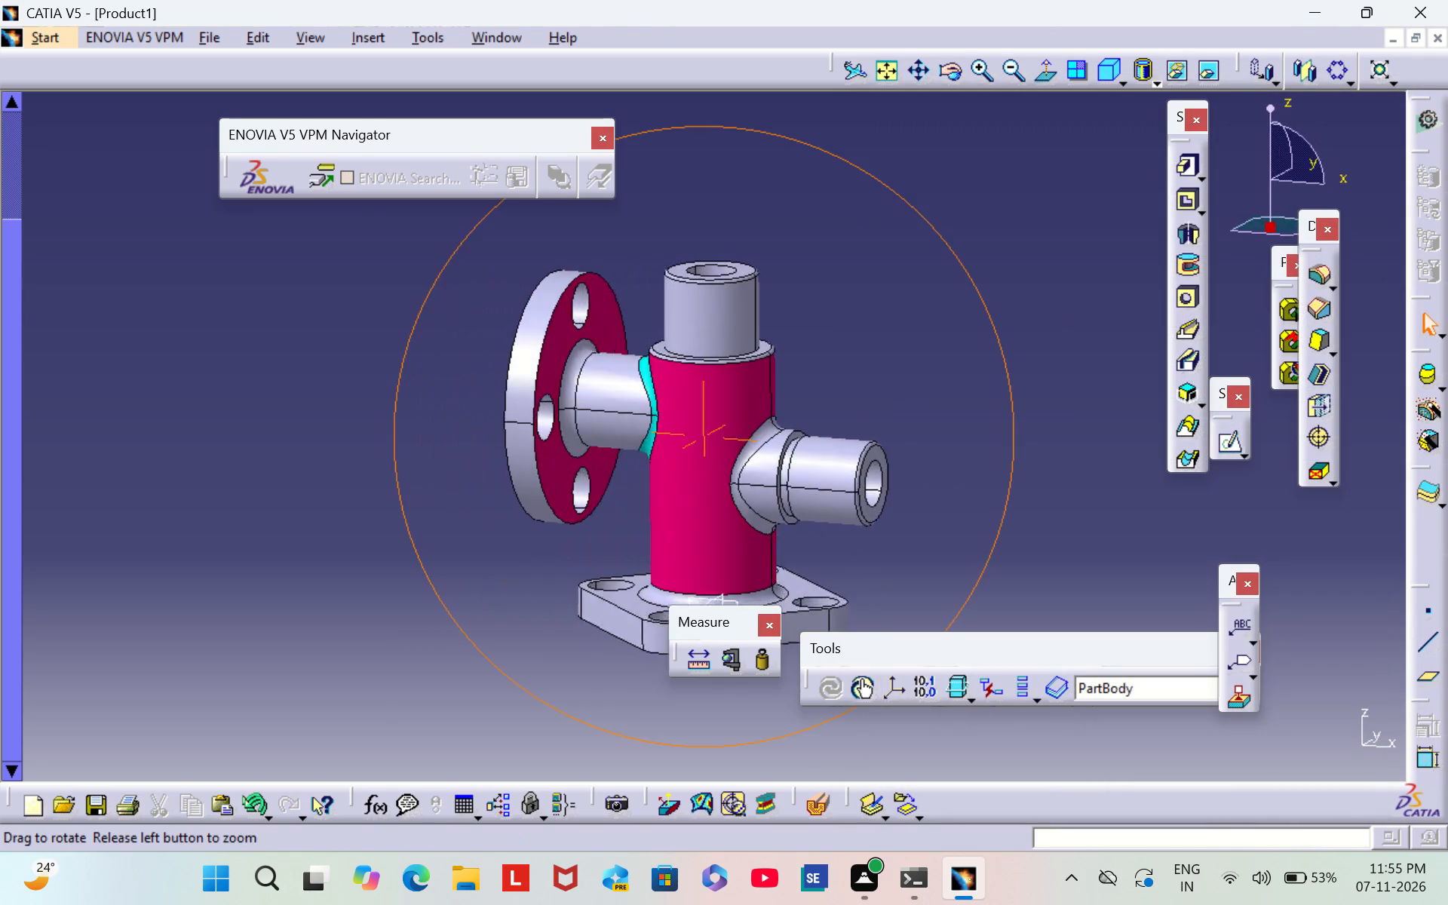
pyautogui.moveTo(628, 427); pyautogui.dragTo(609, 432, button='right')
pyautogui.moveTo(628, 427); pyautogui.dragTo(606, 434, button='middle')
pyautogui.rightClick(549, 347)
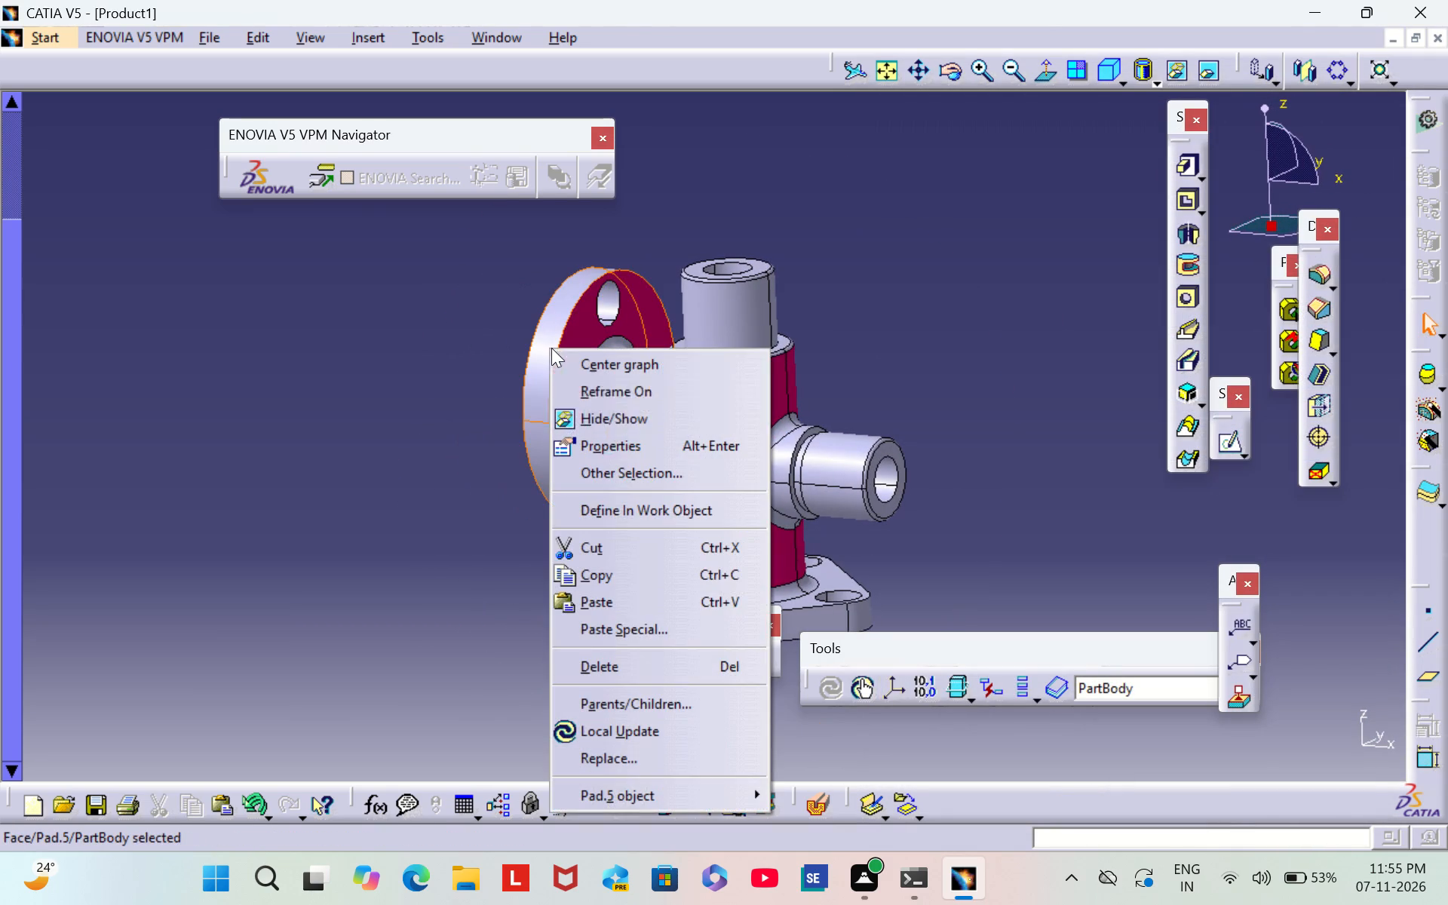
pyautogui.click(614, 449)
pyautogui.click(967, 243)
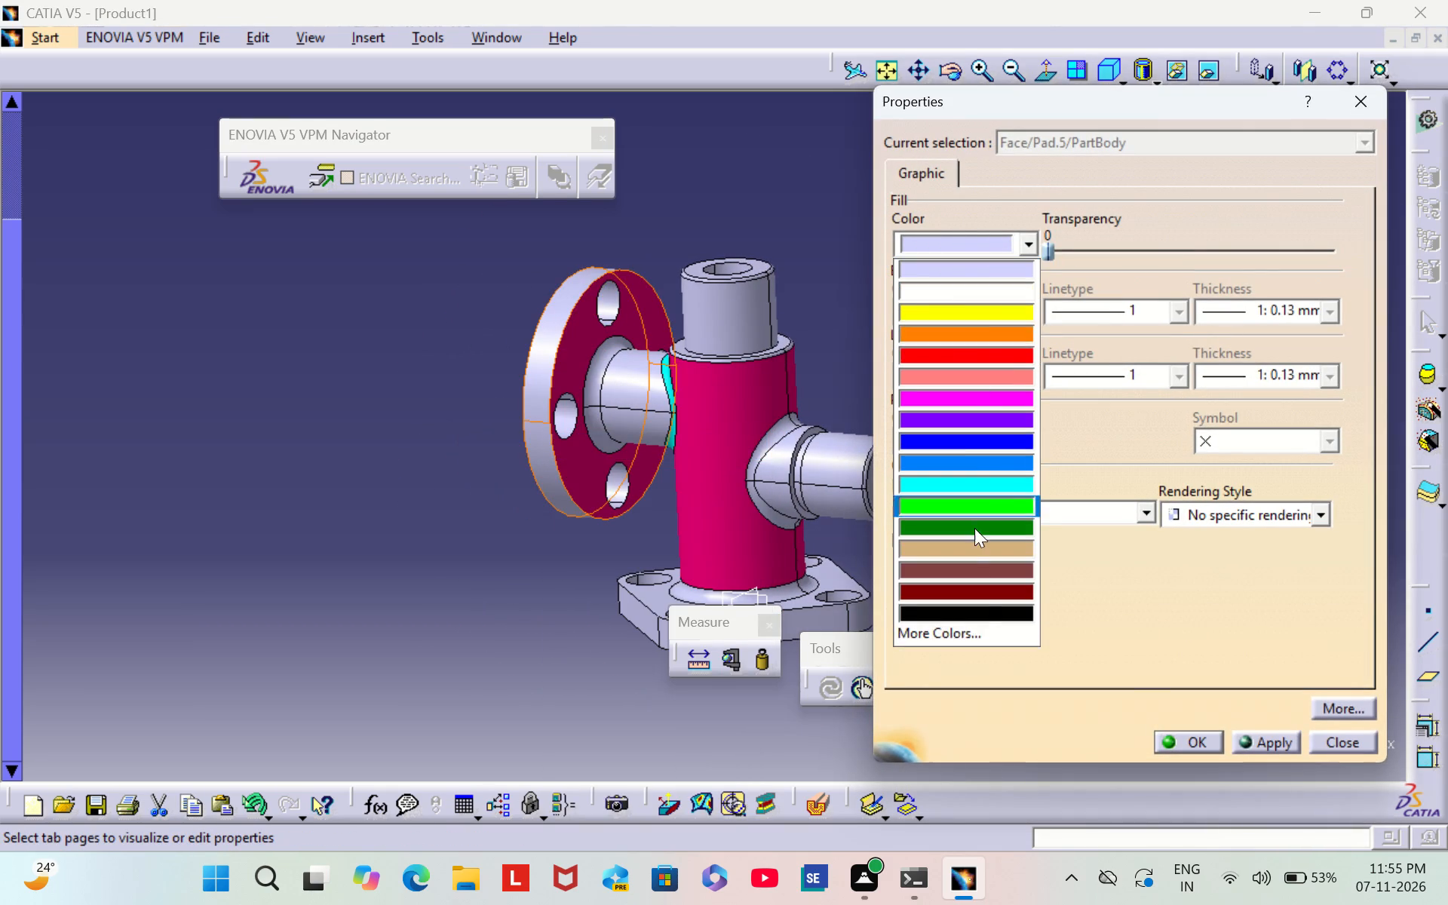
pyautogui.click(985, 624)
pyautogui.click(1321, 586)
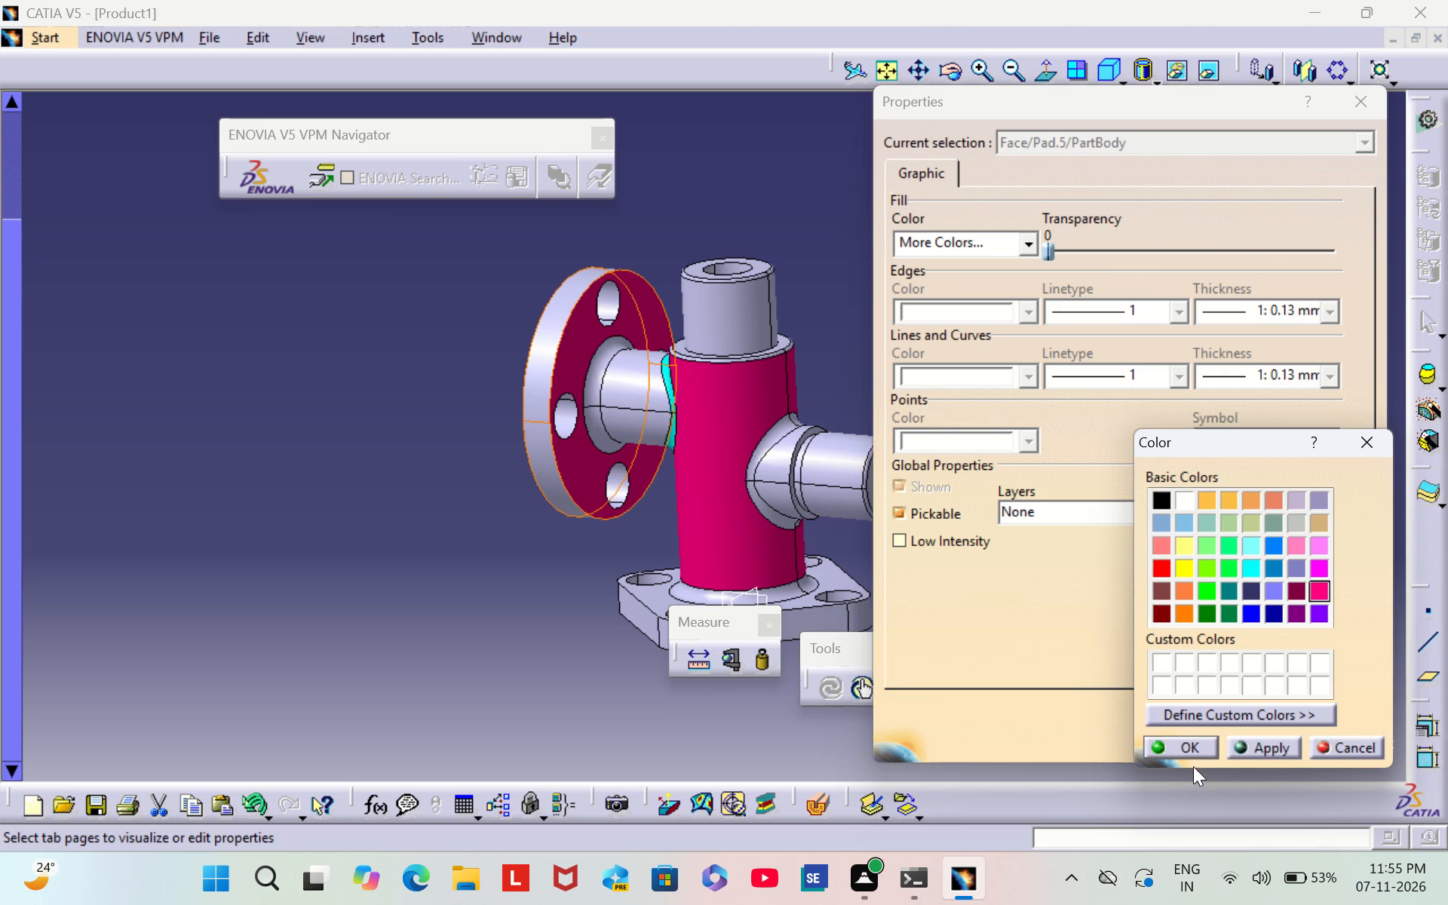
pyautogui.click(1191, 752)
pyautogui.click(1197, 742)
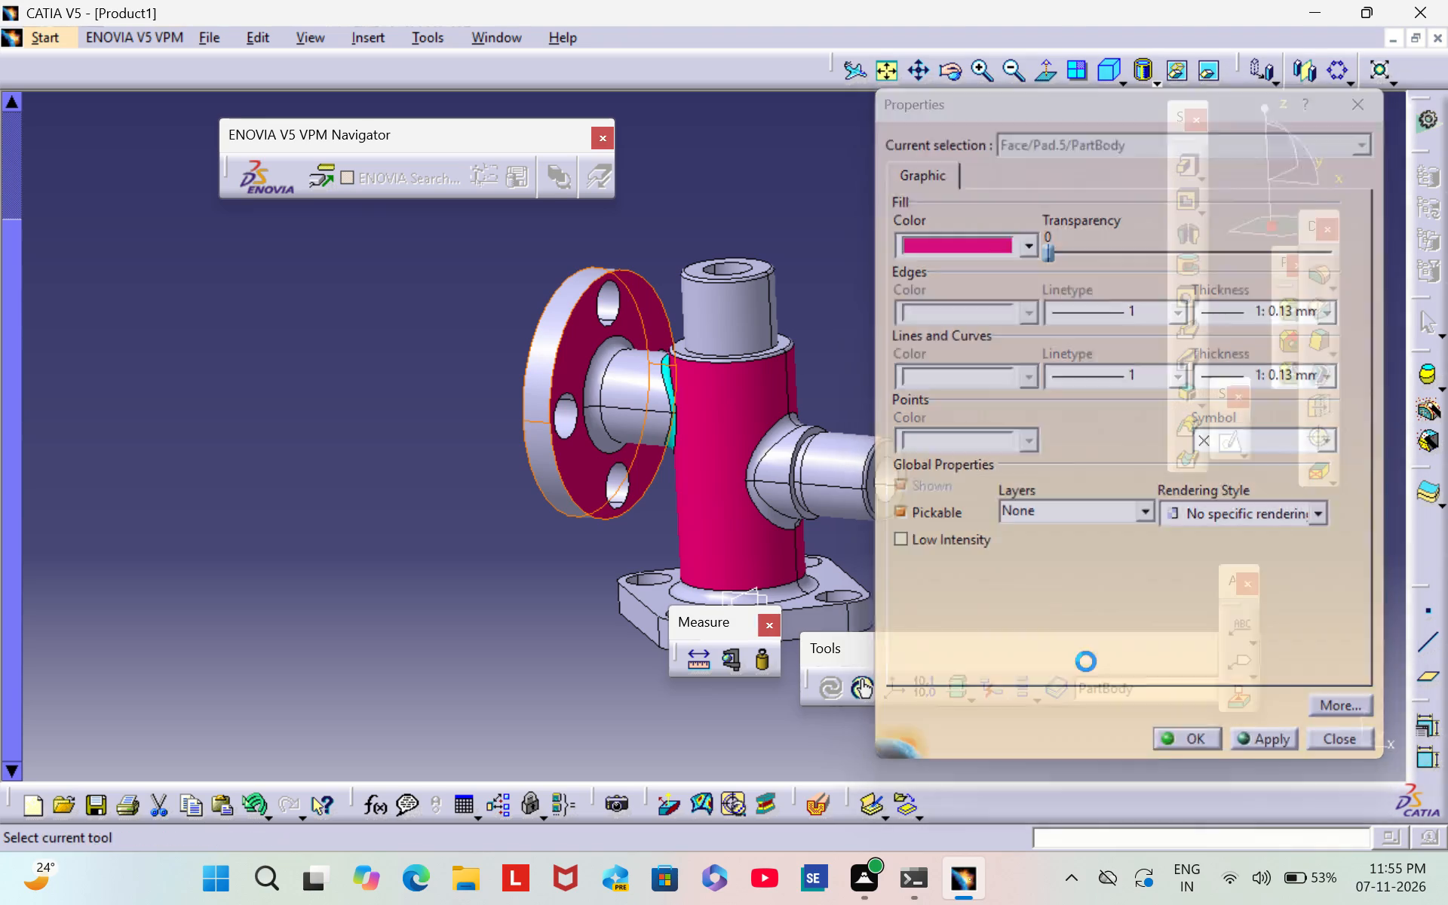
# Set the fill colour of the branch pipe's cylindrical face, between round flange and main cylinder, to deep pink from the extended basic colours.
pyautogui.click(985, 354)
pyautogui.moveTo(446, 526); pyautogui.dragTo(686, 450, button='middle')
pyautogui.scroll(-1, 446, 526)
pyautogui.moveTo(446, 526); pyautogui.dragTo(634, 480, button='right')
pyautogui.moveTo(848, 404); pyautogui.dragTo(692, 506, button='middle')
pyautogui.scroll(-1, 849, 403)
pyautogui.moveTo(849, 403); pyautogui.dragTo(692, 506, button='right')
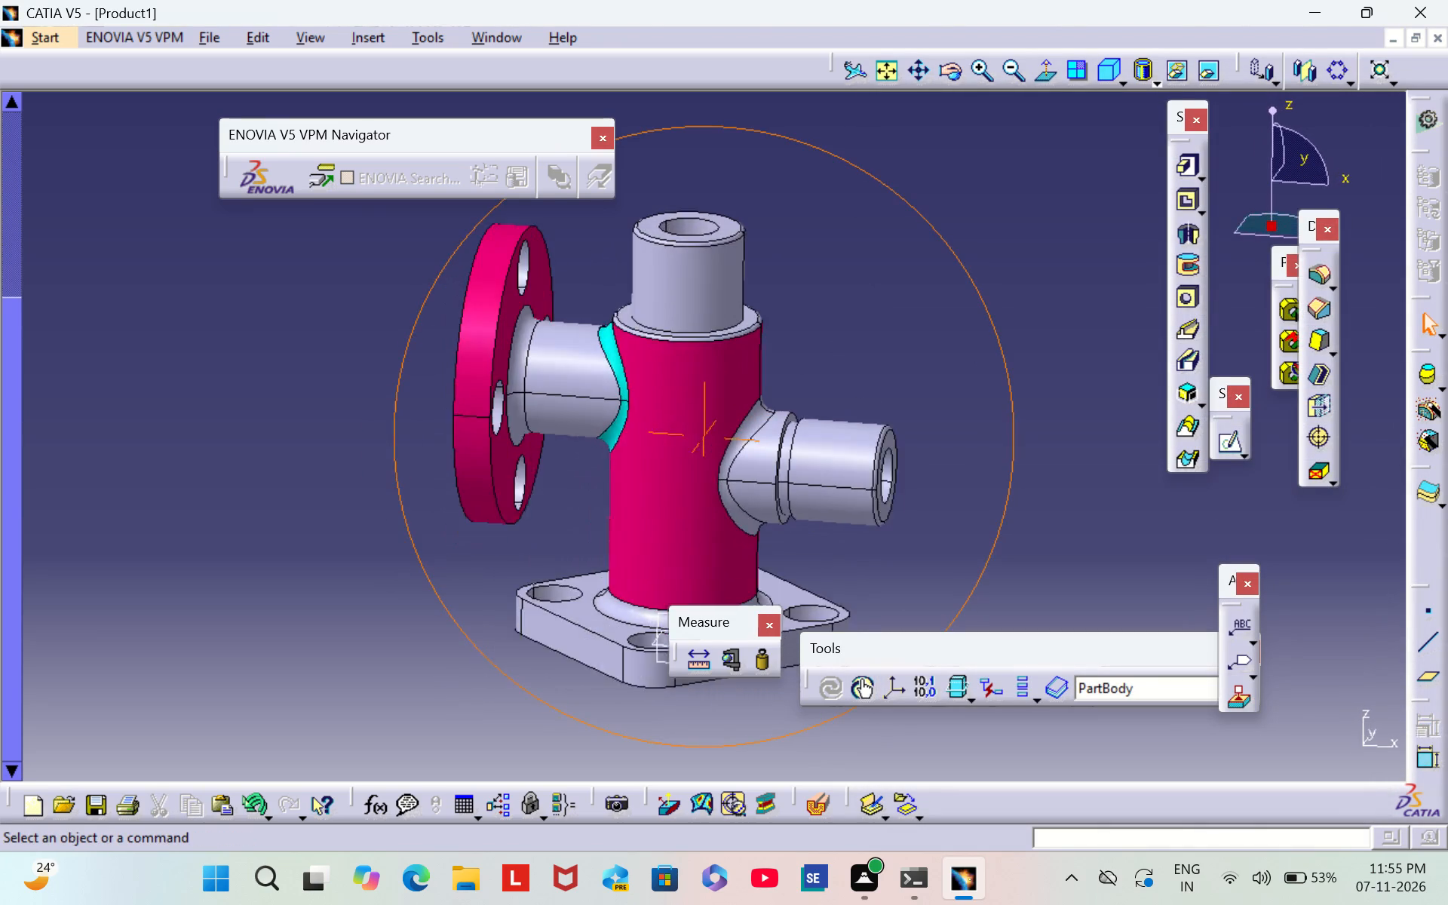
pyautogui.moveTo(692, 506); pyautogui.dragTo(679, 517, button='right')
pyautogui.moveTo(692, 506); pyautogui.dragTo(678, 520, button='middle')
pyautogui.rightClick(597, 385)
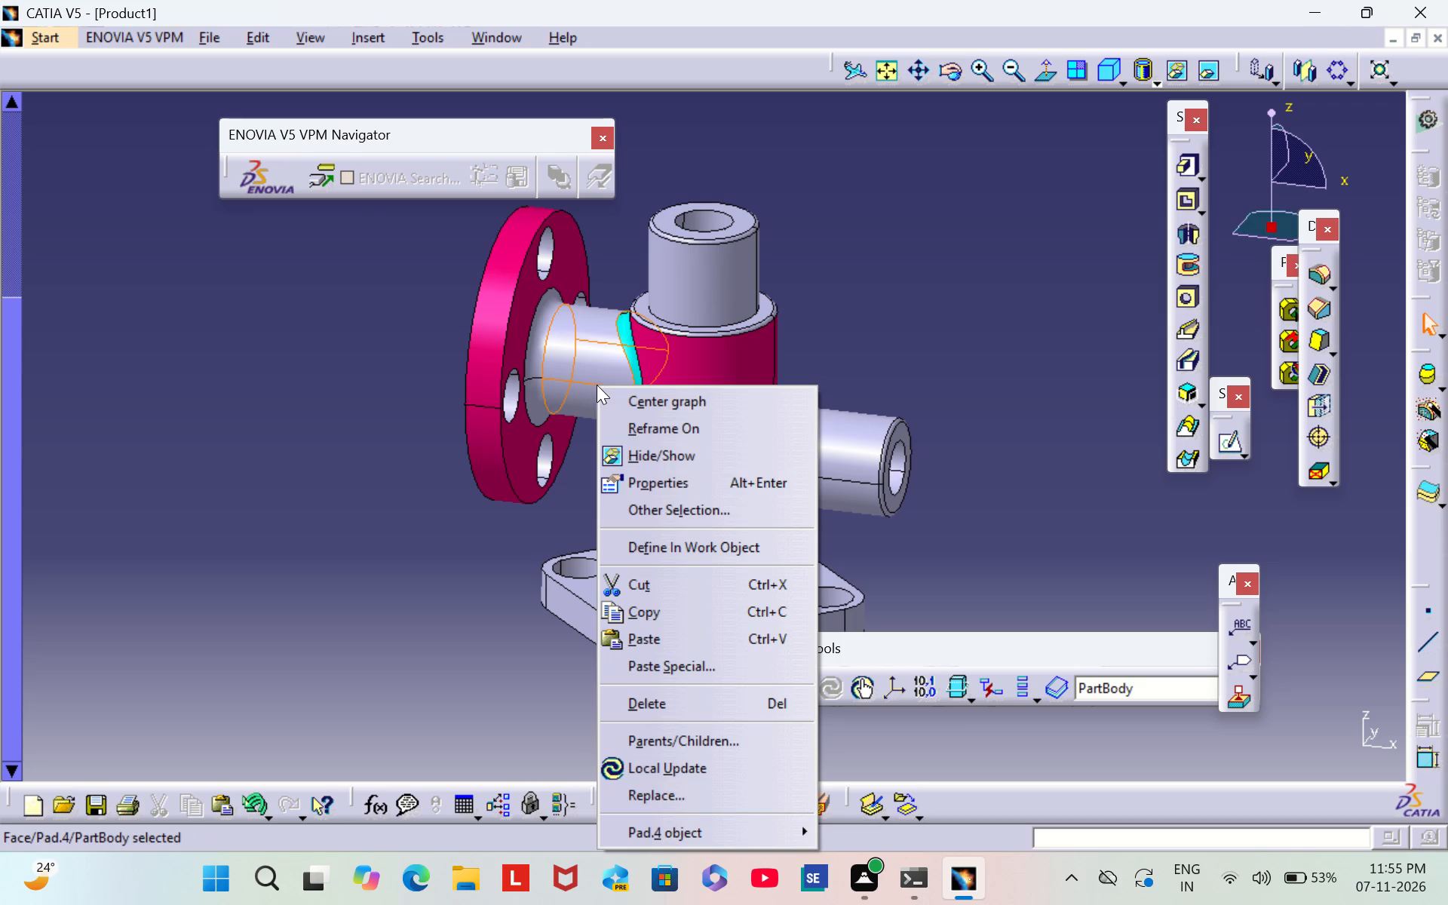
pyautogui.click(665, 490)
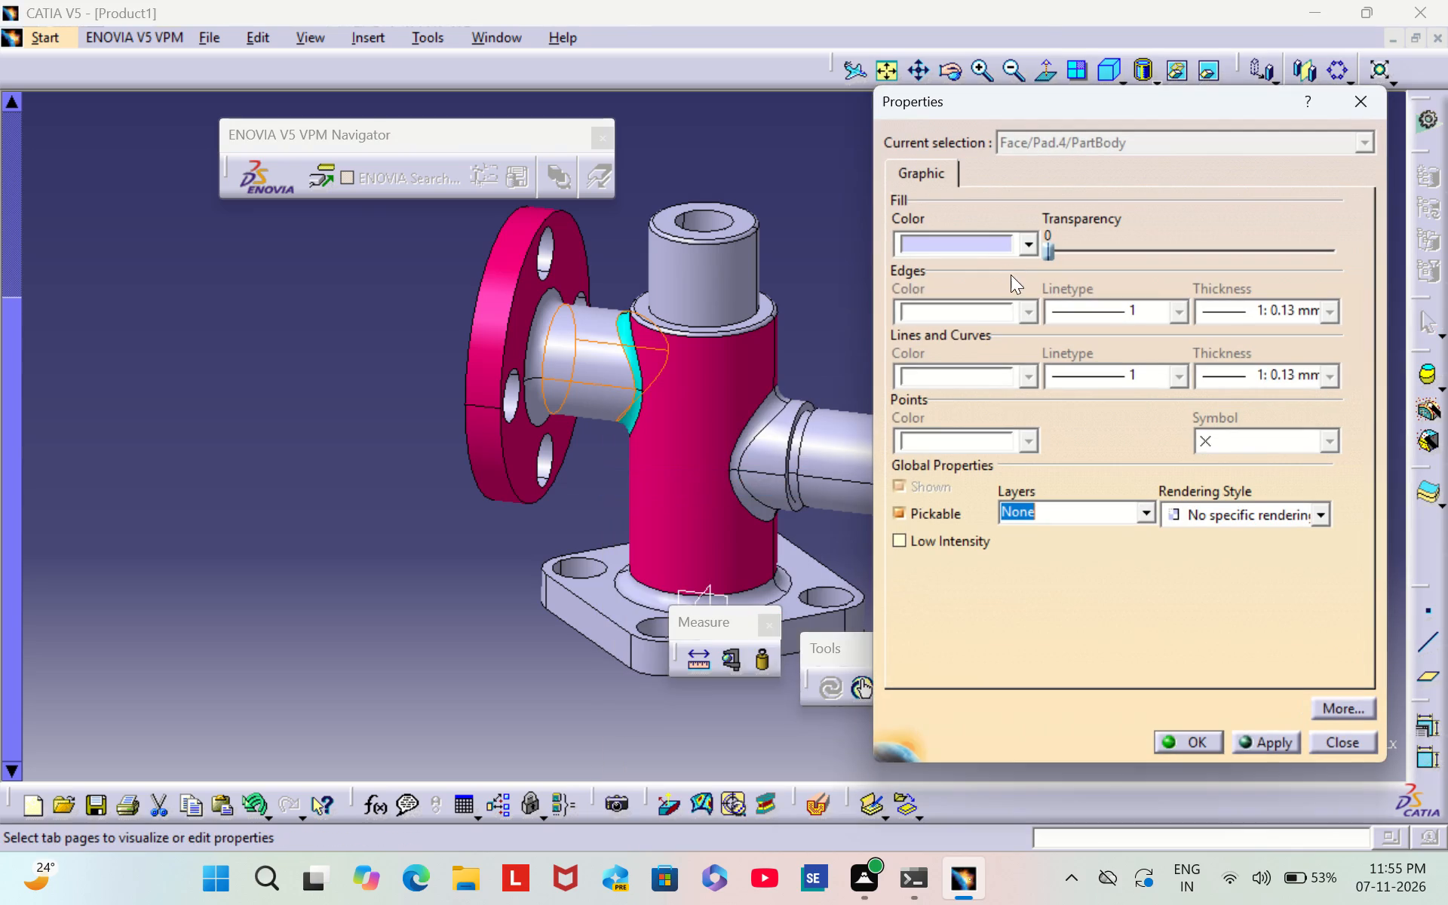
pyautogui.click(995, 243)
pyautogui.click(1015, 641)
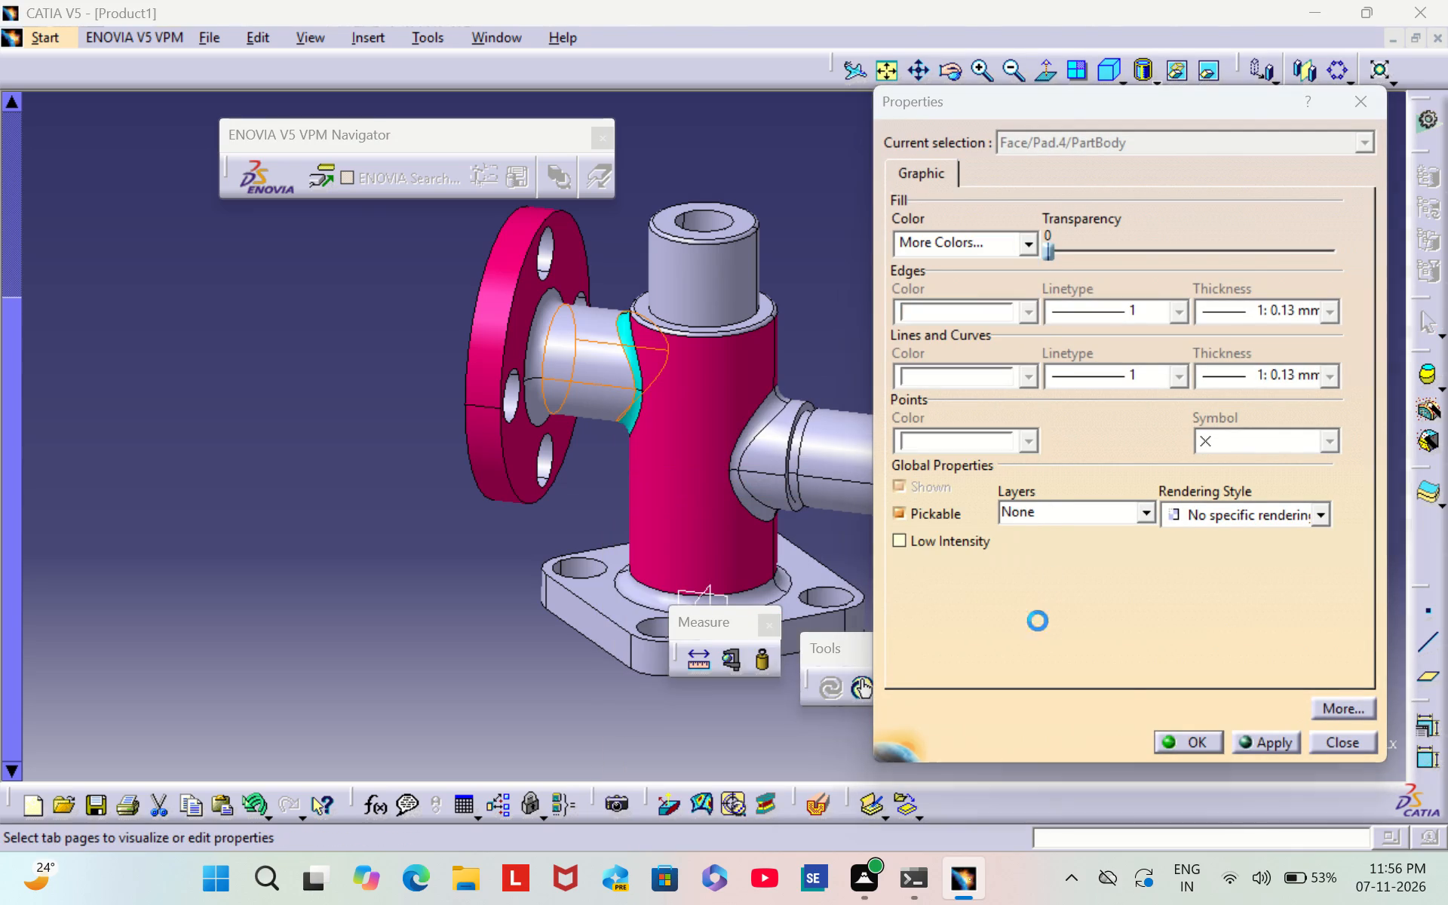
pyautogui.click(1318, 597)
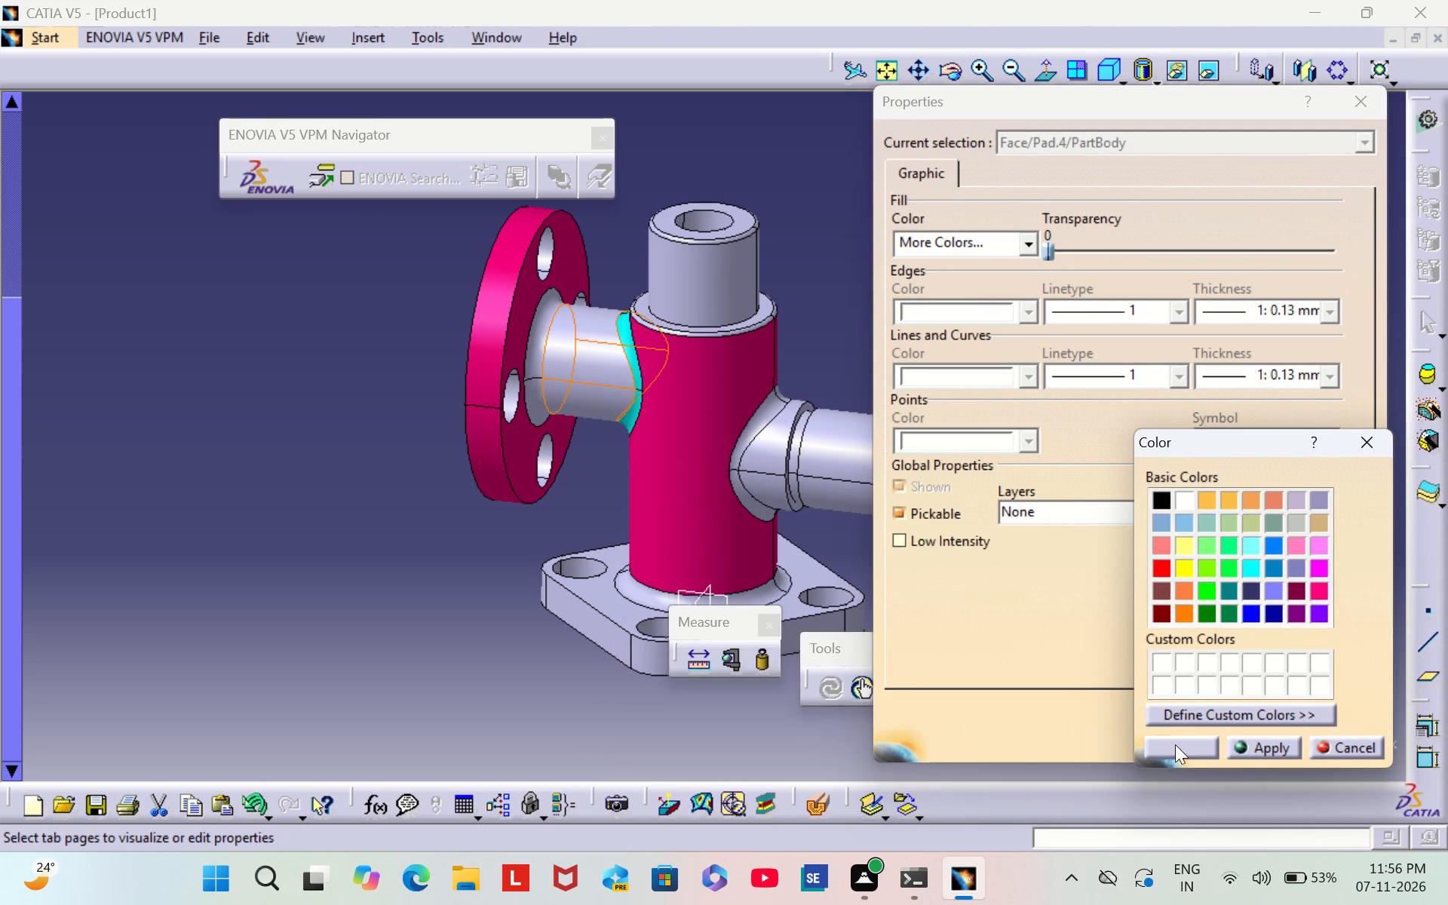
pyautogui.click(1175, 744)
pyautogui.click(1175, 744)
pyautogui.click(854, 281)
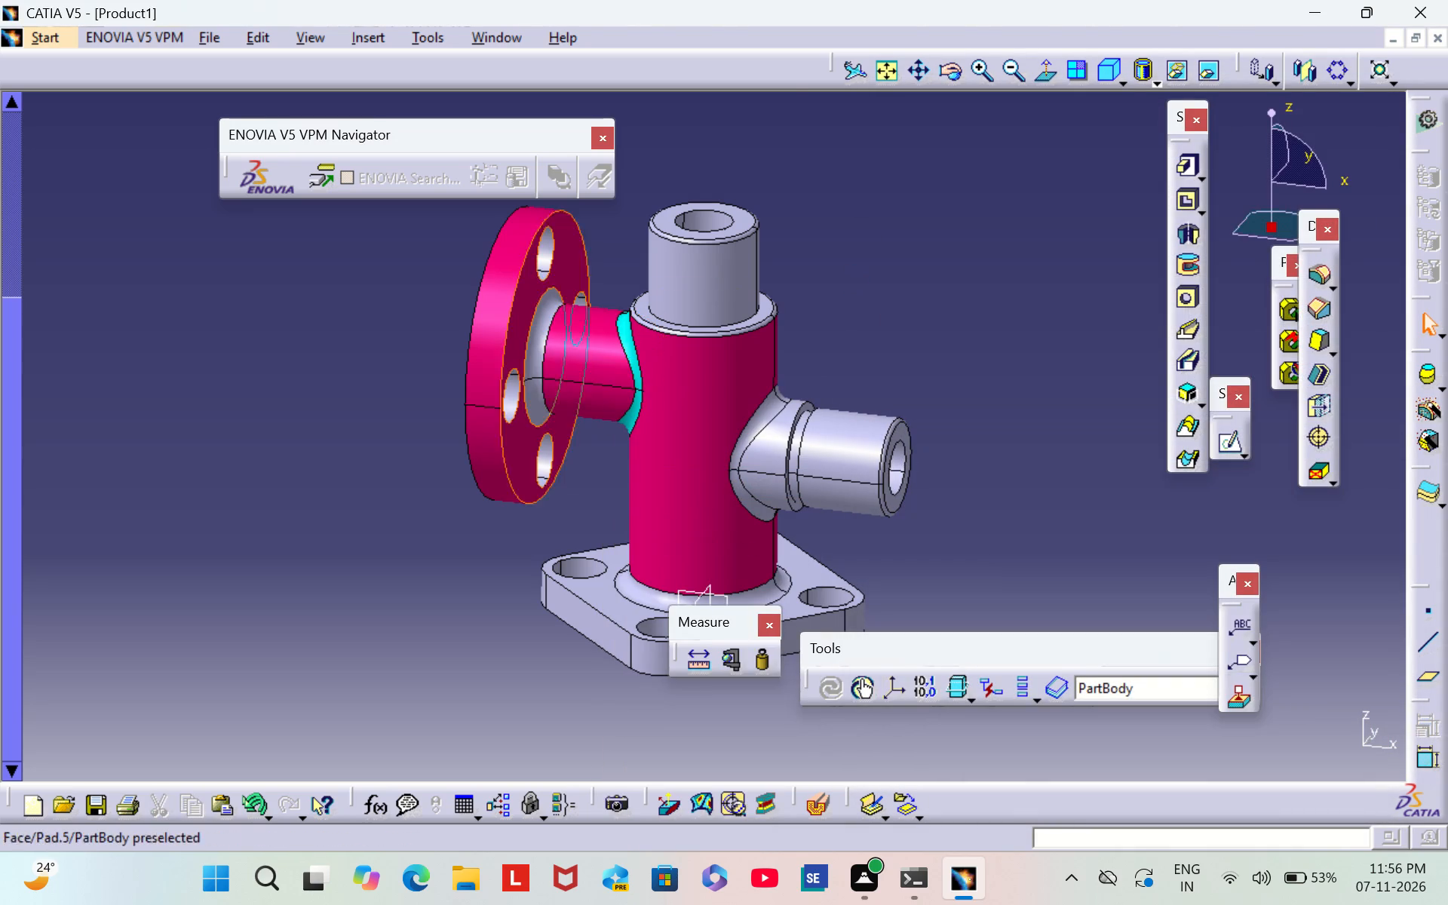
# Set the fill colour of the fillet face where the branch pipe meets the round flange's back to cyan.
pyautogui.moveTo(408, 466); pyautogui.dragTo(264, 439, button='middle')
pyautogui.moveTo(357, 465); pyautogui.dragTo(262, 439, button='right')
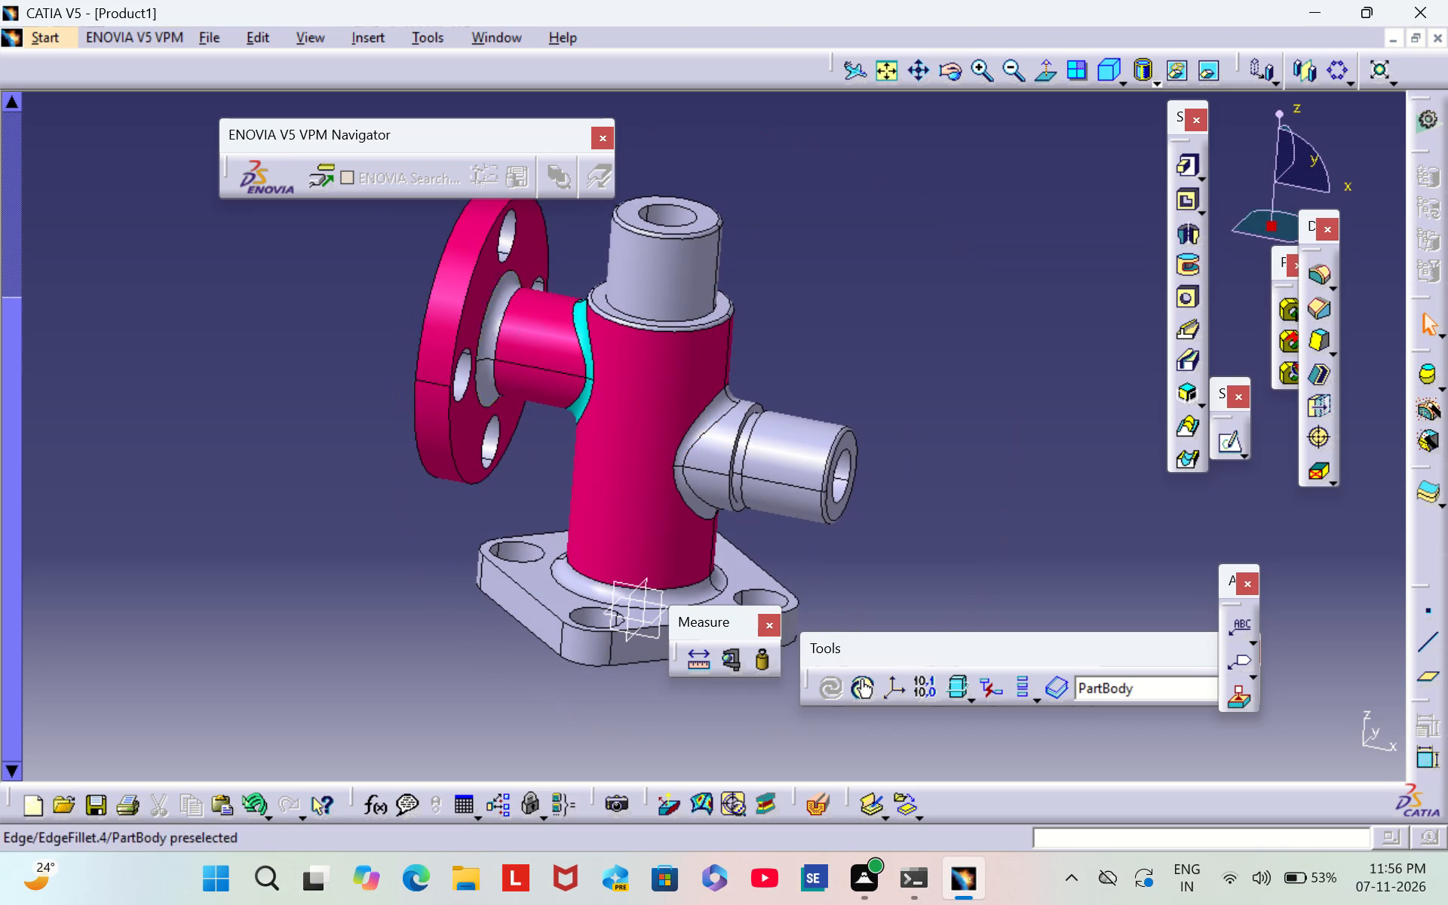
pyautogui.rightClick(492, 313)
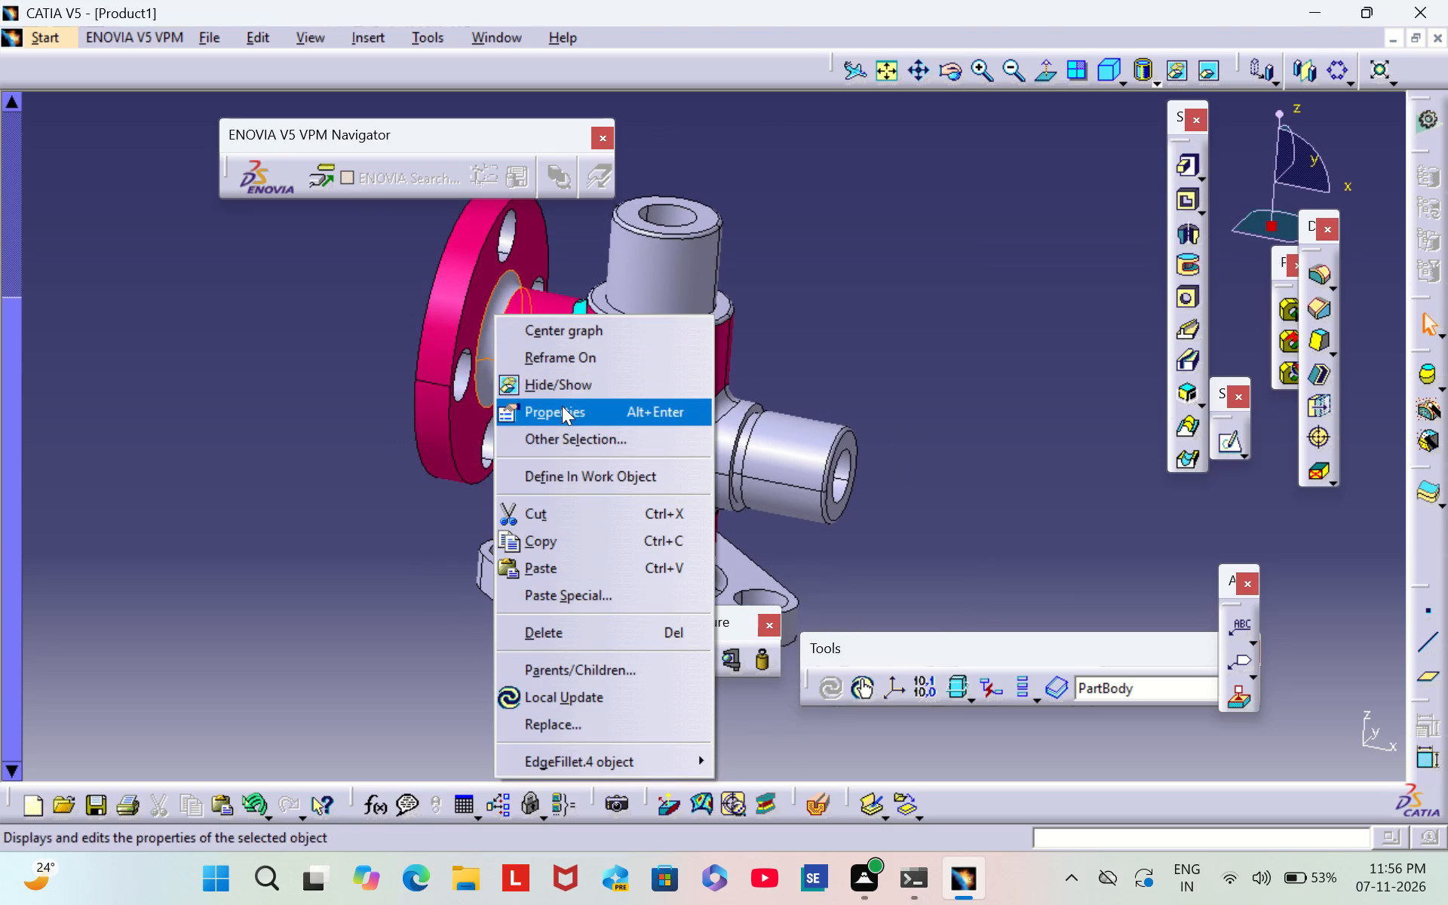
pyautogui.click(562, 406)
pyautogui.click(977, 253)
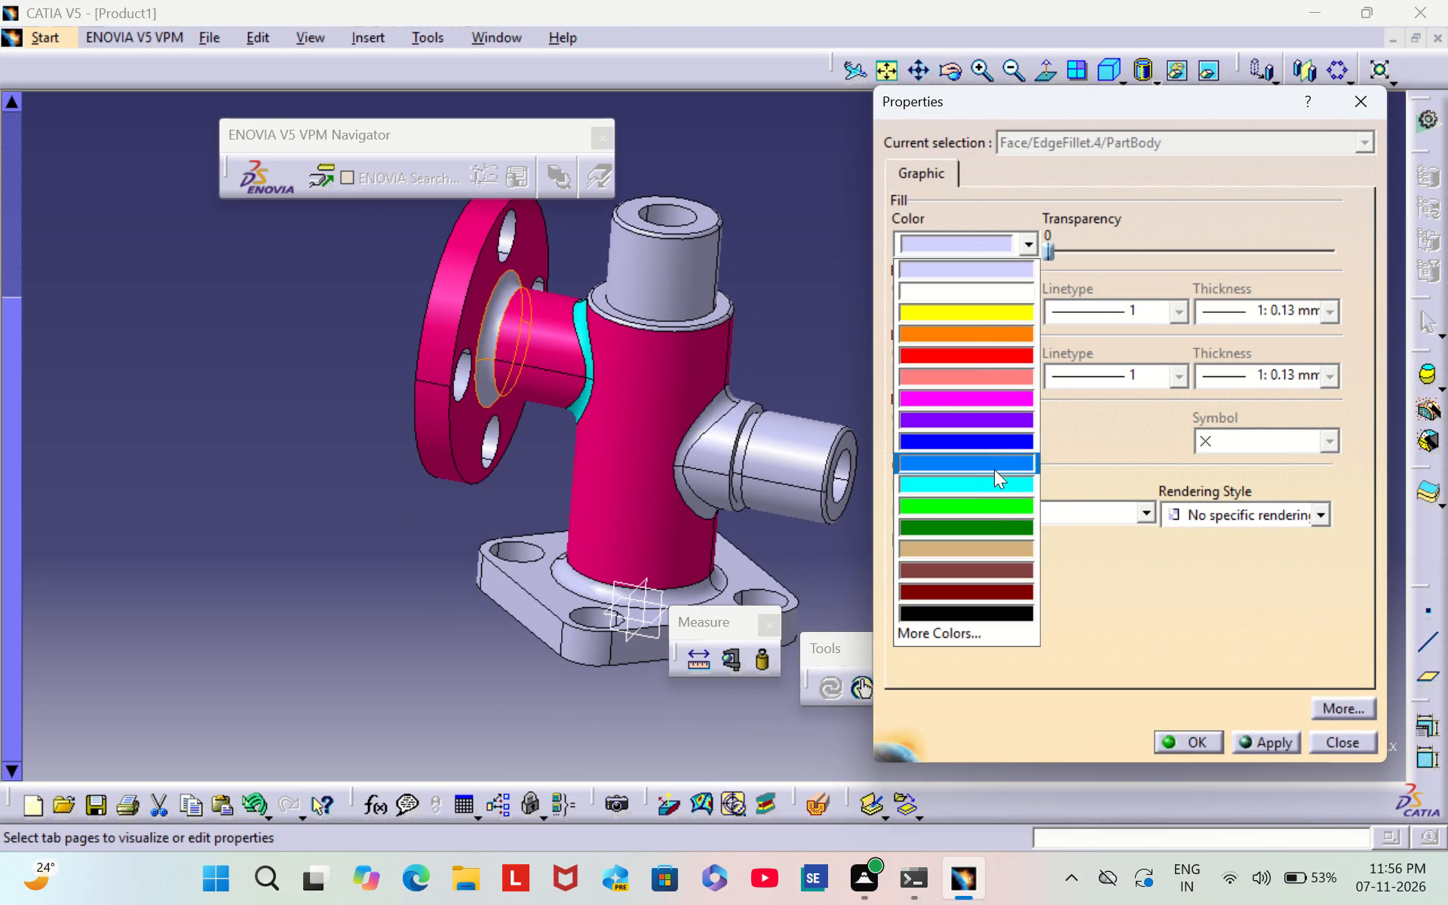
pyautogui.click(991, 480)
pyautogui.click(1189, 734)
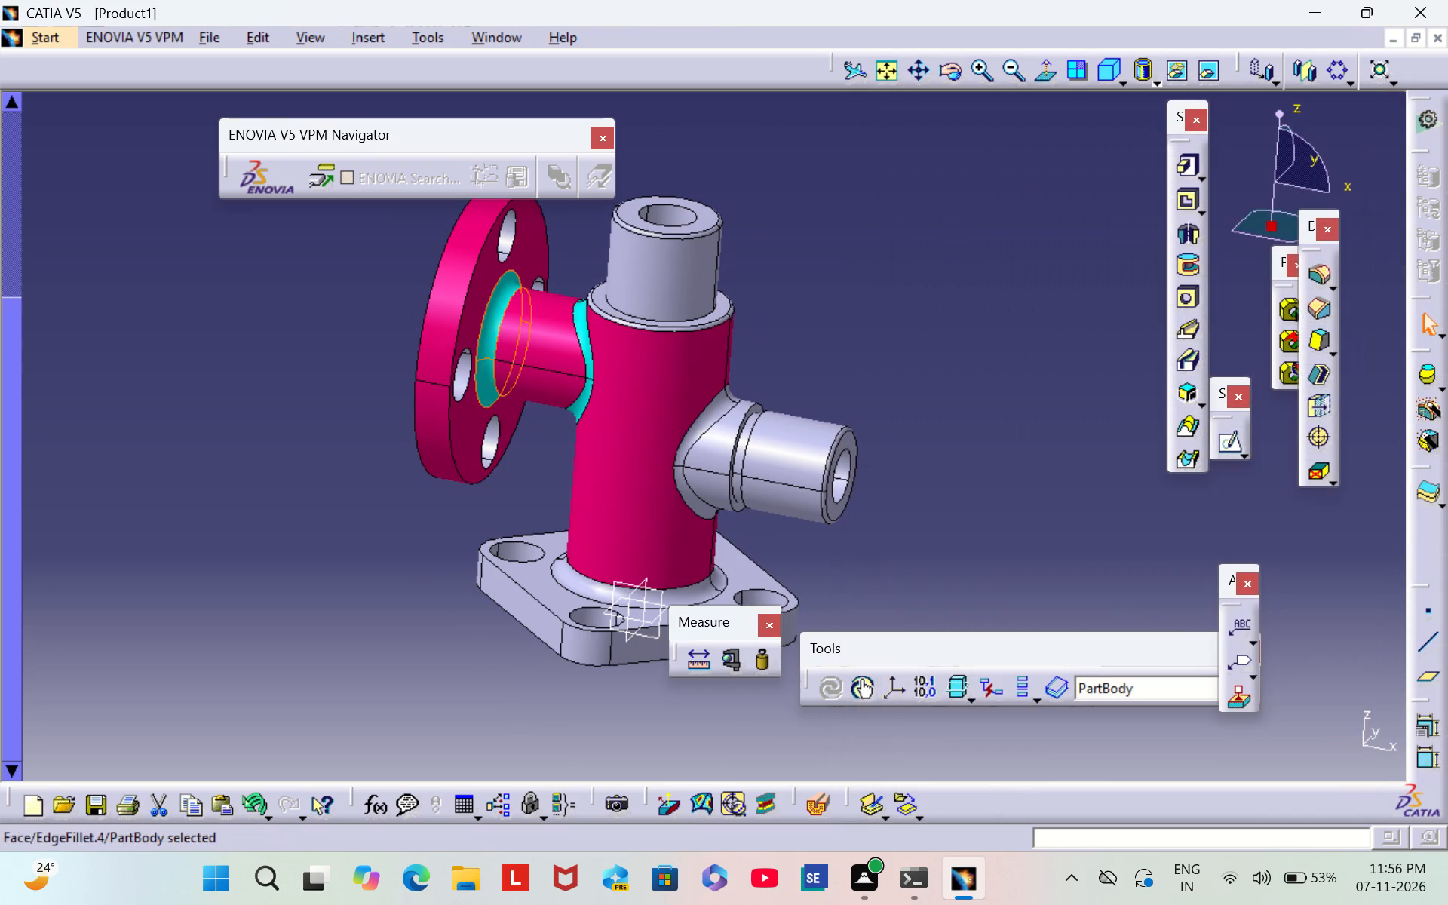
pyautogui.click(847, 335)
# Set the fill colour of the round flange's original bolt hole wall, the Hole.3 face, to cyan.
pyautogui.scroll(-1, 288, 419)
pyautogui.moveTo(287, 418); pyautogui.dragTo(722, 403, button='middle')
pyautogui.moveTo(287, 418); pyautogui.dragTo(722, 403, button='right')
pyautogui.moveTo(756, 384); pyautogui.dragTo(1029, 430, button='middle')
pyautogui.moveTo(987, 236); pyautogui.dragTo(794, 379, button='middle')
pyautogui.moveTo(987, 235); pyautogui.dragTo(794, 379, button='right')
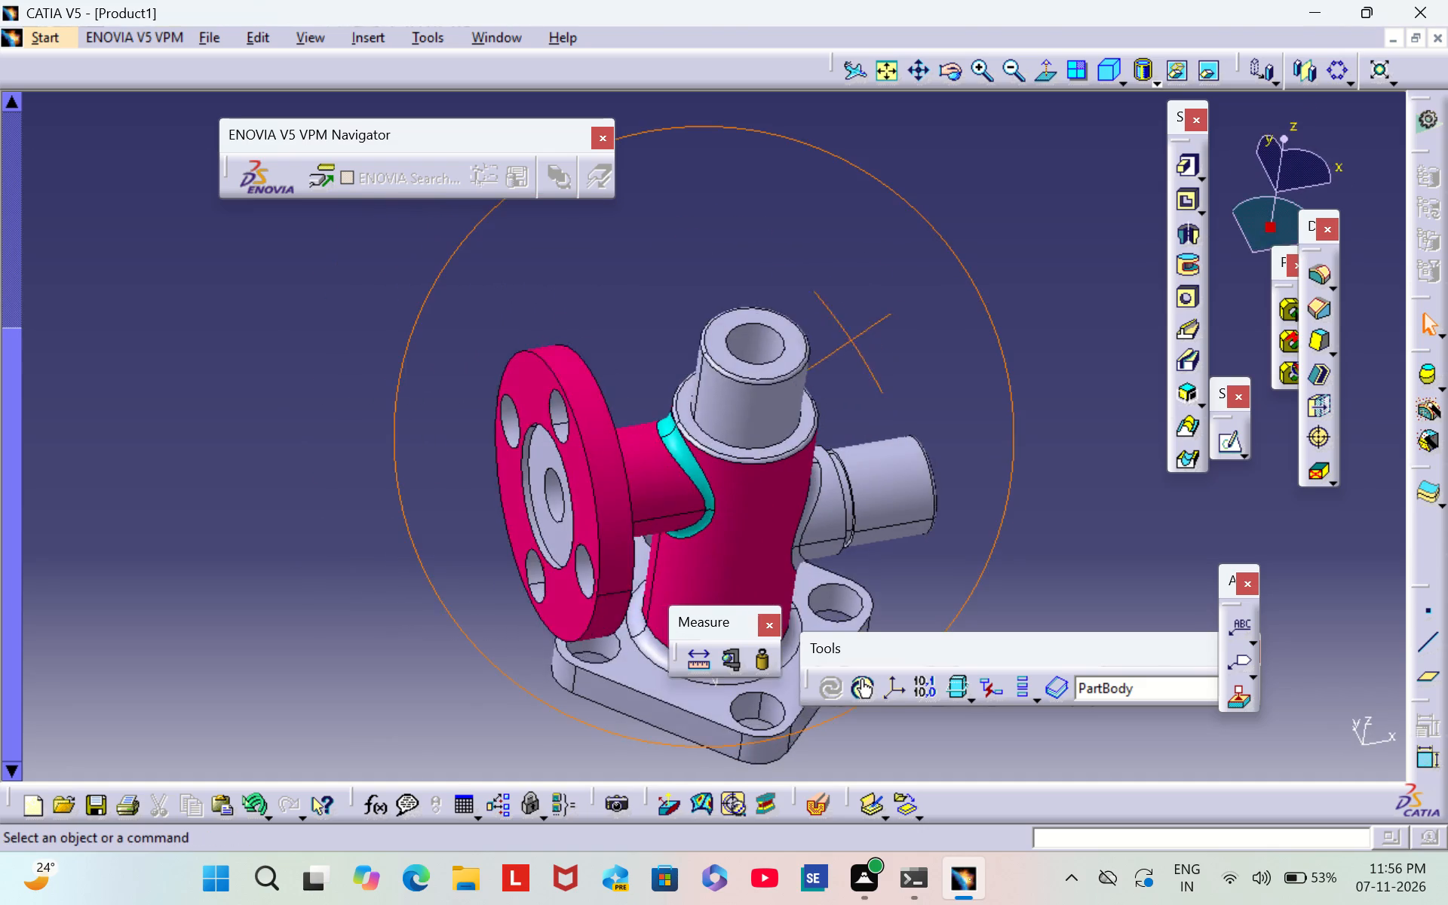
pyautogui.moveTo(794, 379); pyautogui.dragTo(784, 391, button='right')
pyautogui.moveTo(794, 379); pyautogui.dragTo(784, 391, button='middle')
pyautogui.rightClick(508, 432)
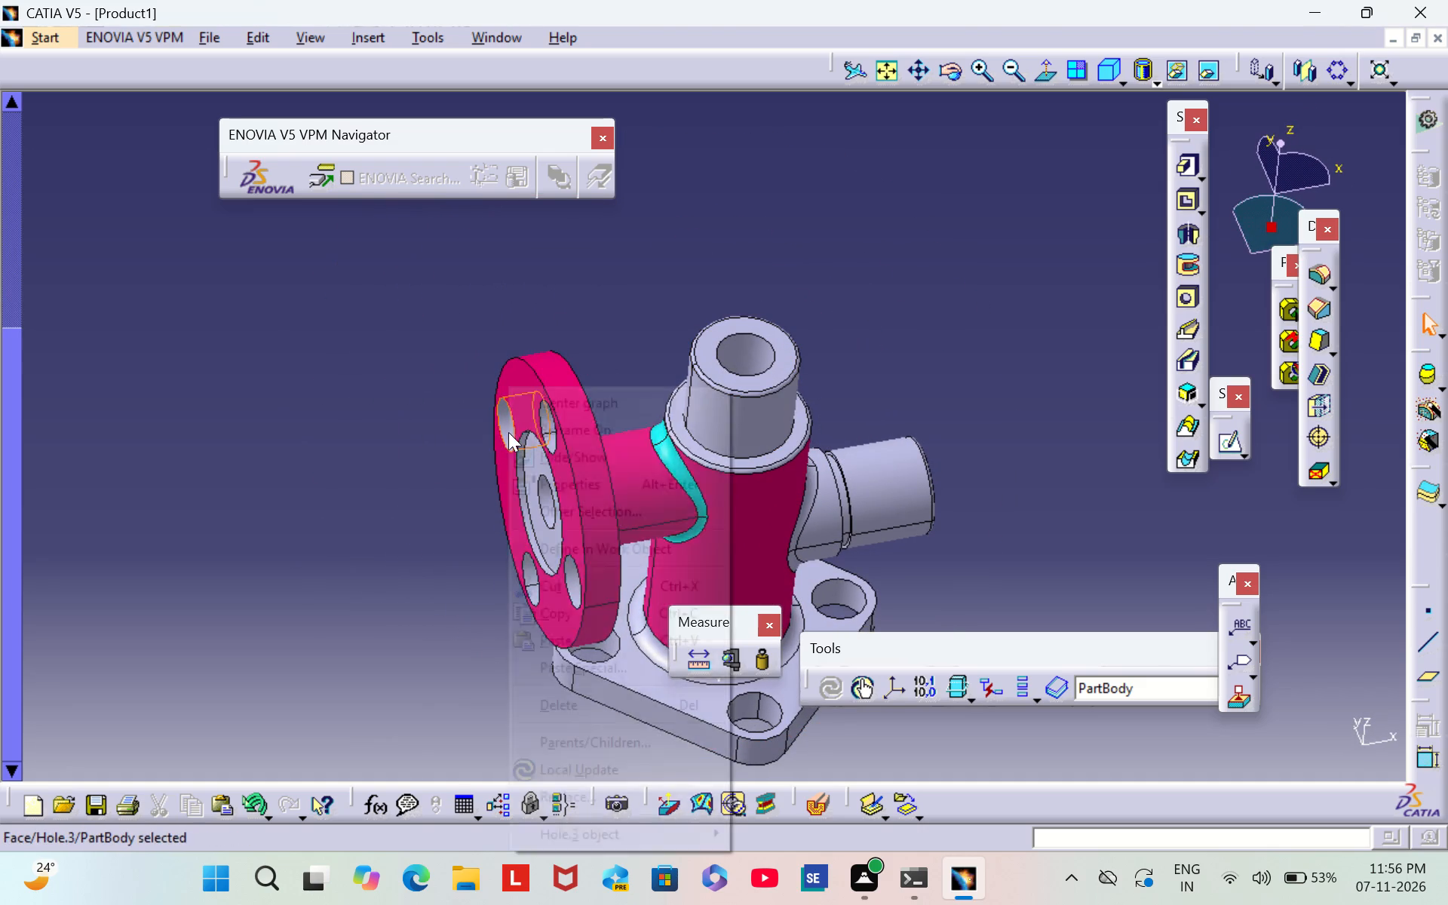
pyautogui.click(588, 484)
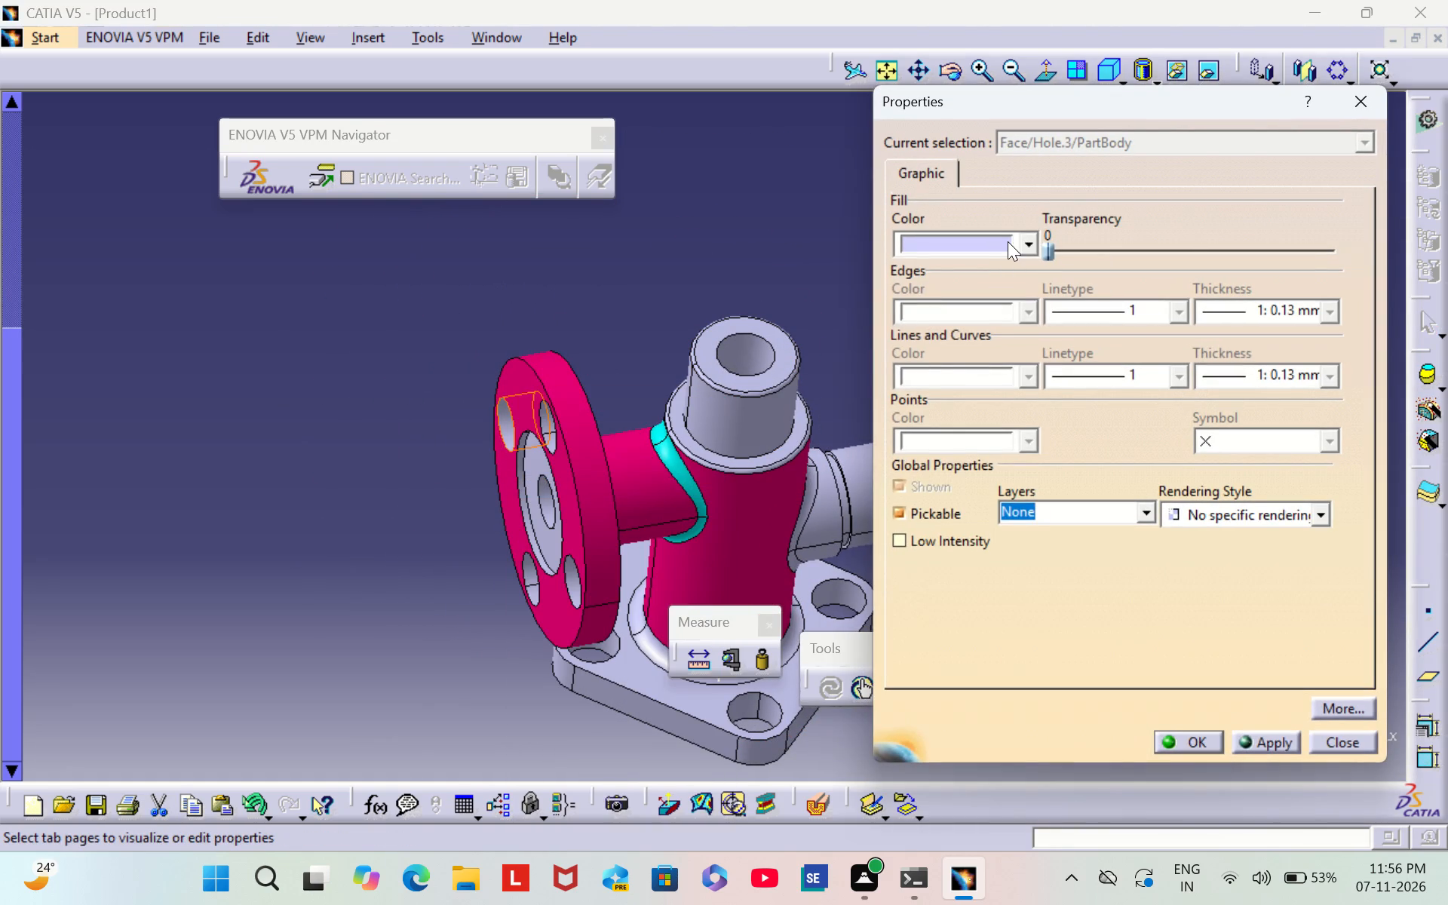
pyautogui.click(1008, 241)
pyautogui.click(994, 478)
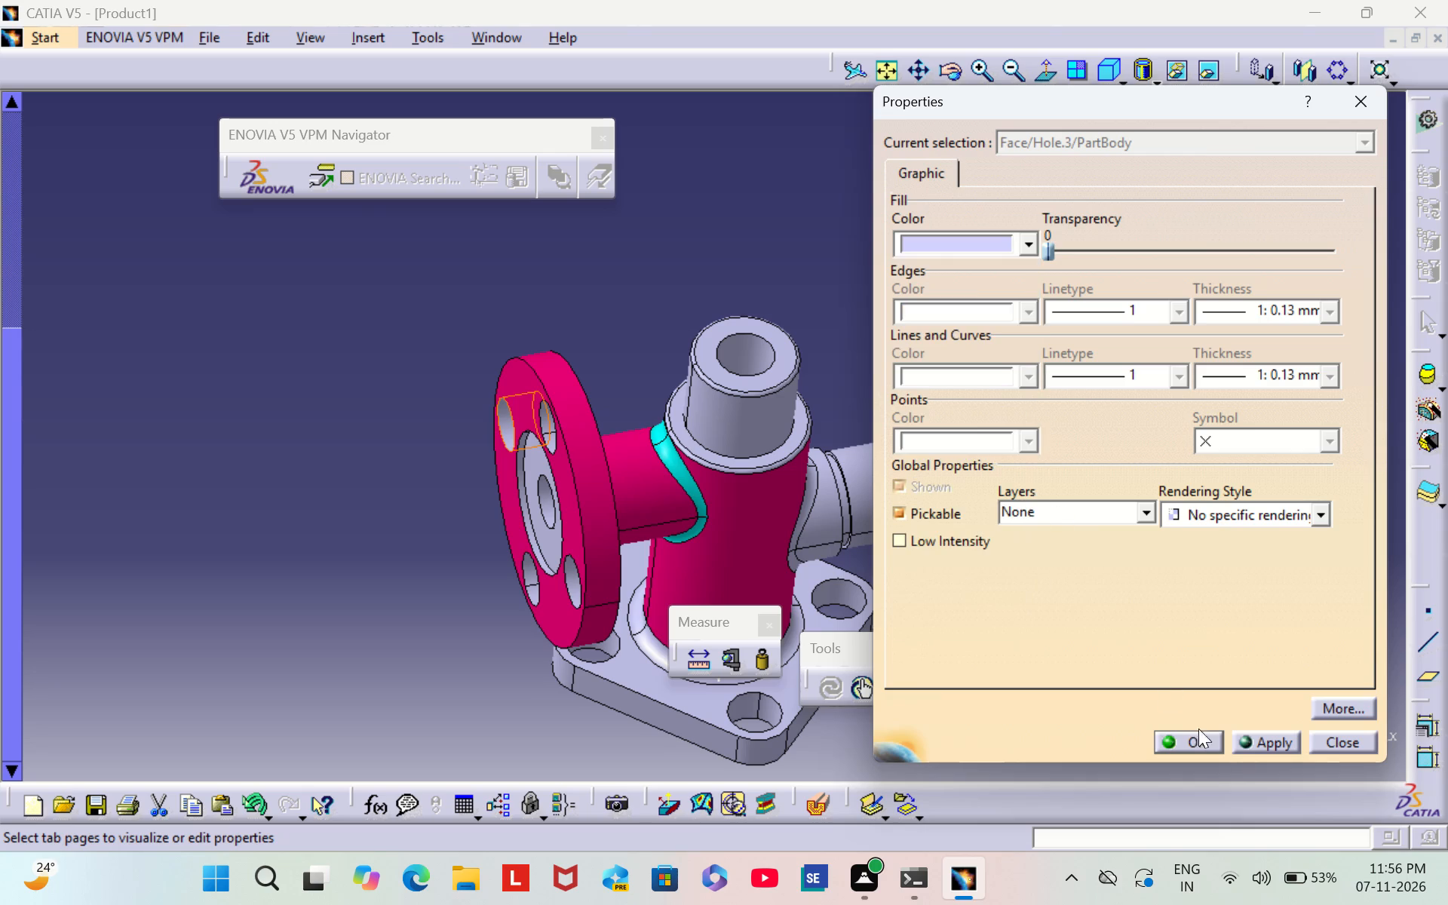
pyautogui.click(1190, 743)
pyautogui.click(1083, 546)
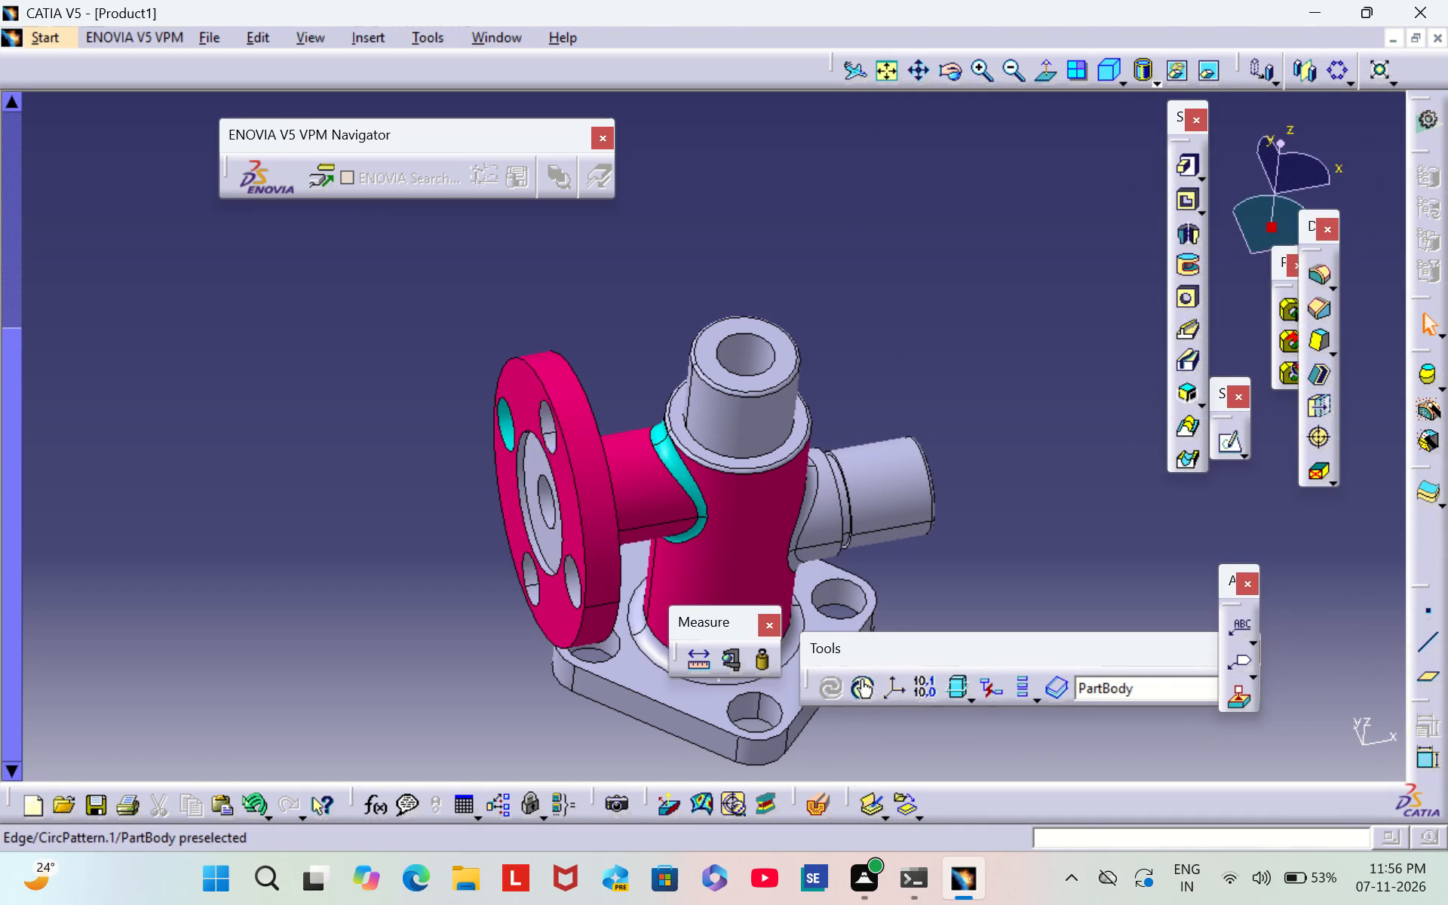
# Set the fill colour of the inner wall of the flange's upper bolt hole nearer the vertical pipe to cyan.
pyautogui.scroll(-3, 399, 519)
pyautogui.moveTo(398, 519); pyautogui.dragTo(492, 505, button='middle')
pyautogui.moveTo(406, 518); pyautogui.dragTo(492, 505, button='right')
pyautogui.middleClick(493, 505)
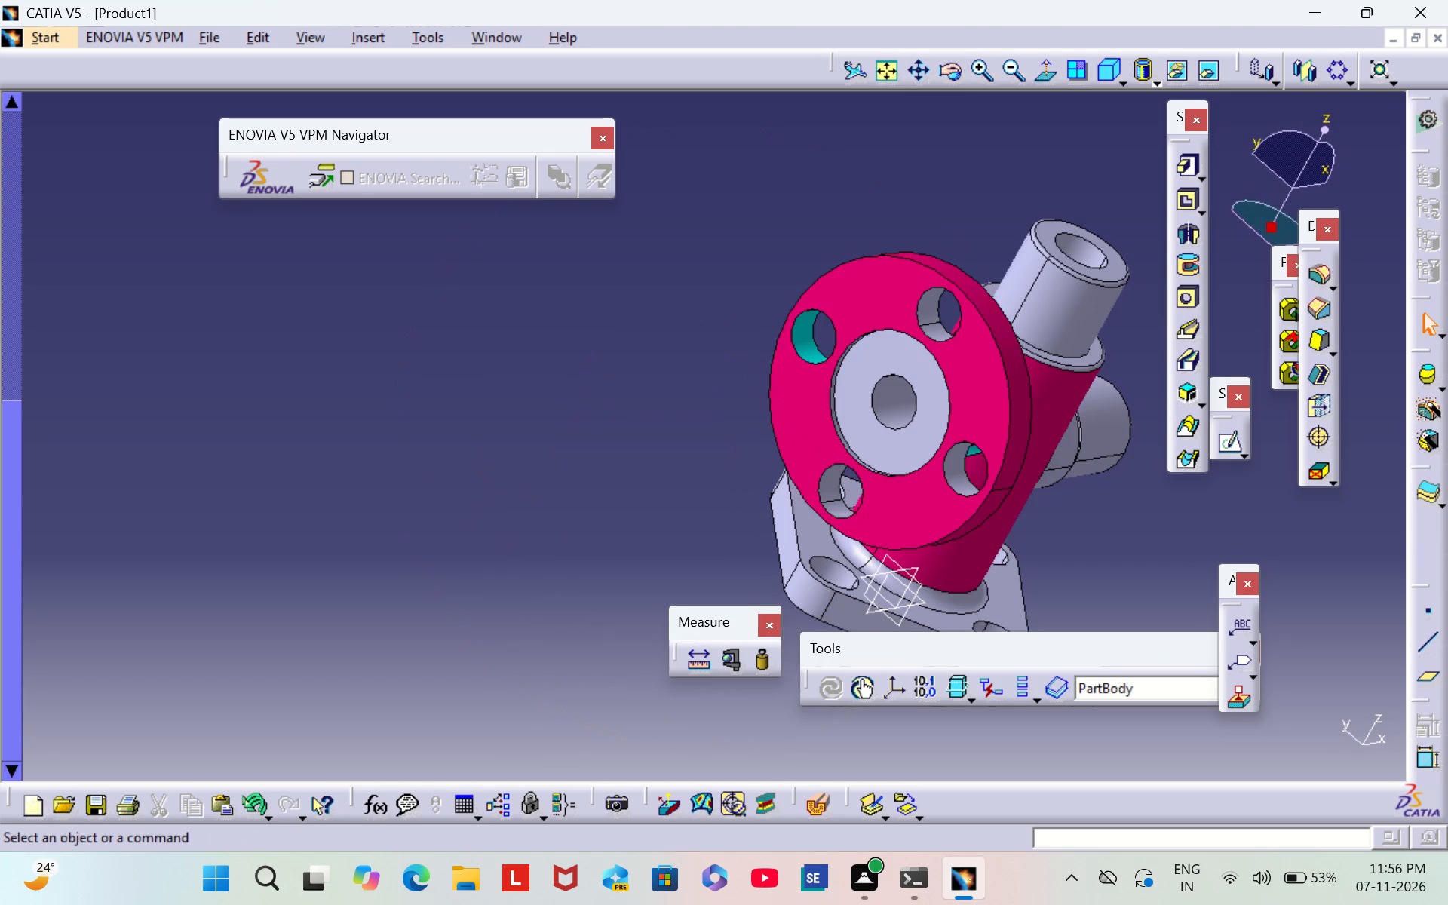
pyautogui.rightClick(934, 318)
pyautogui.click(1048, 404)
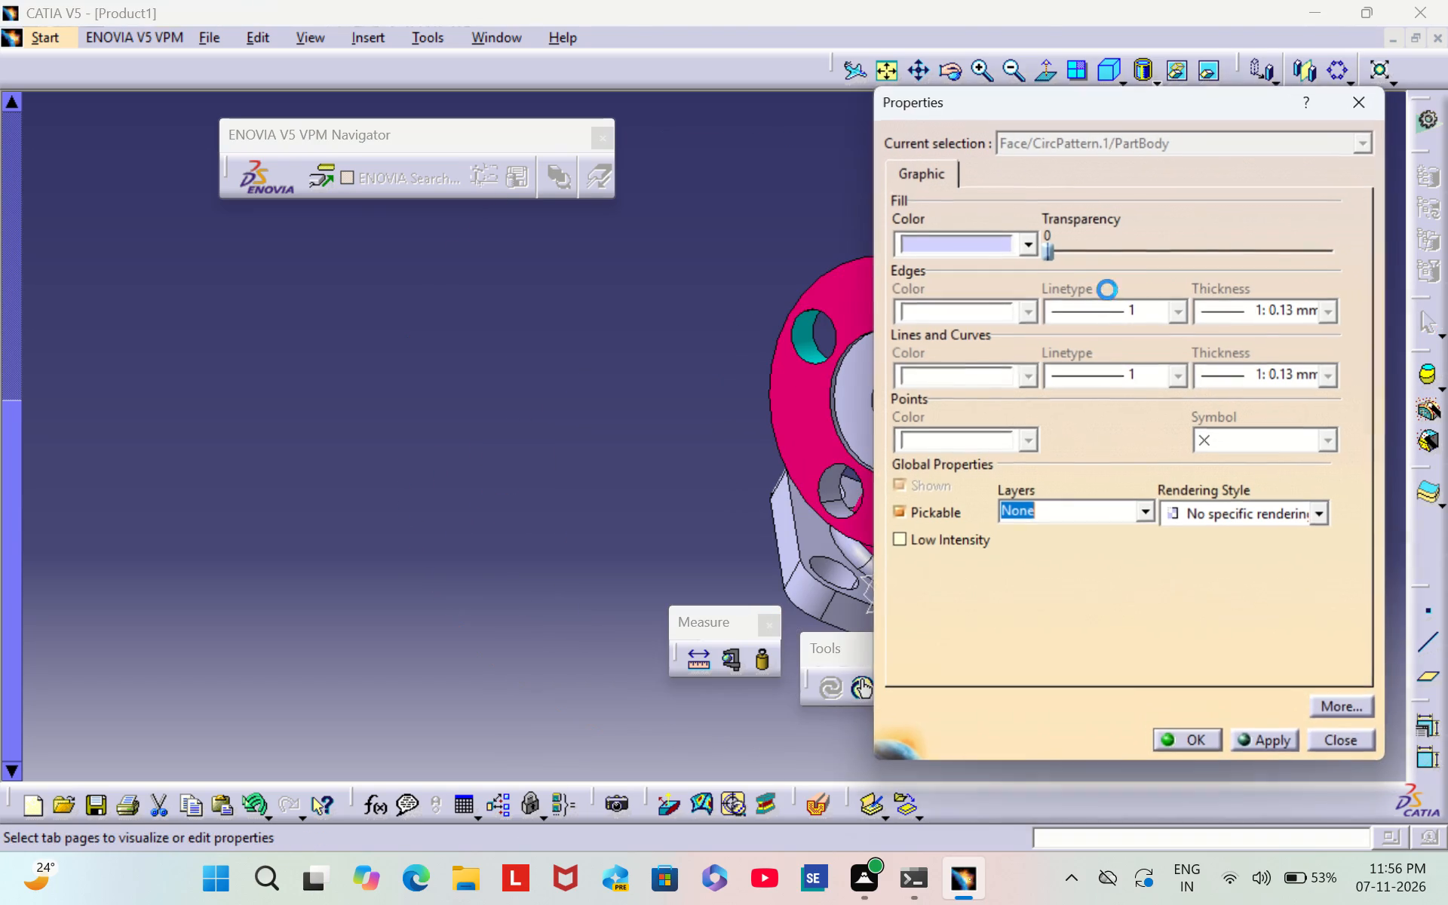
pyautogui.click(1024, 253)
pyautogui.click(989, 485)
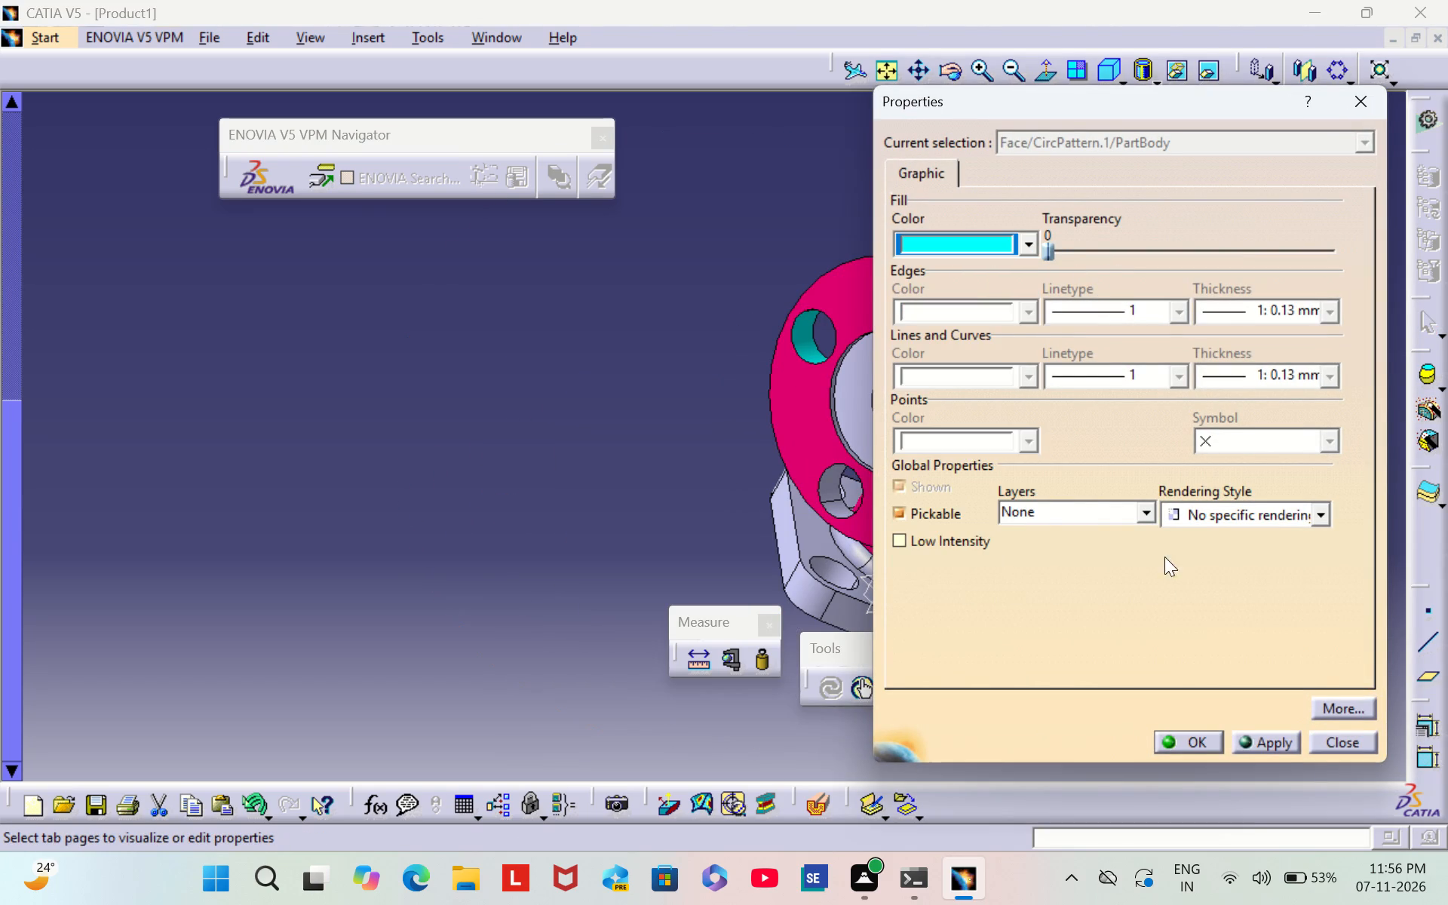
pyautogui.click(1191, 747)
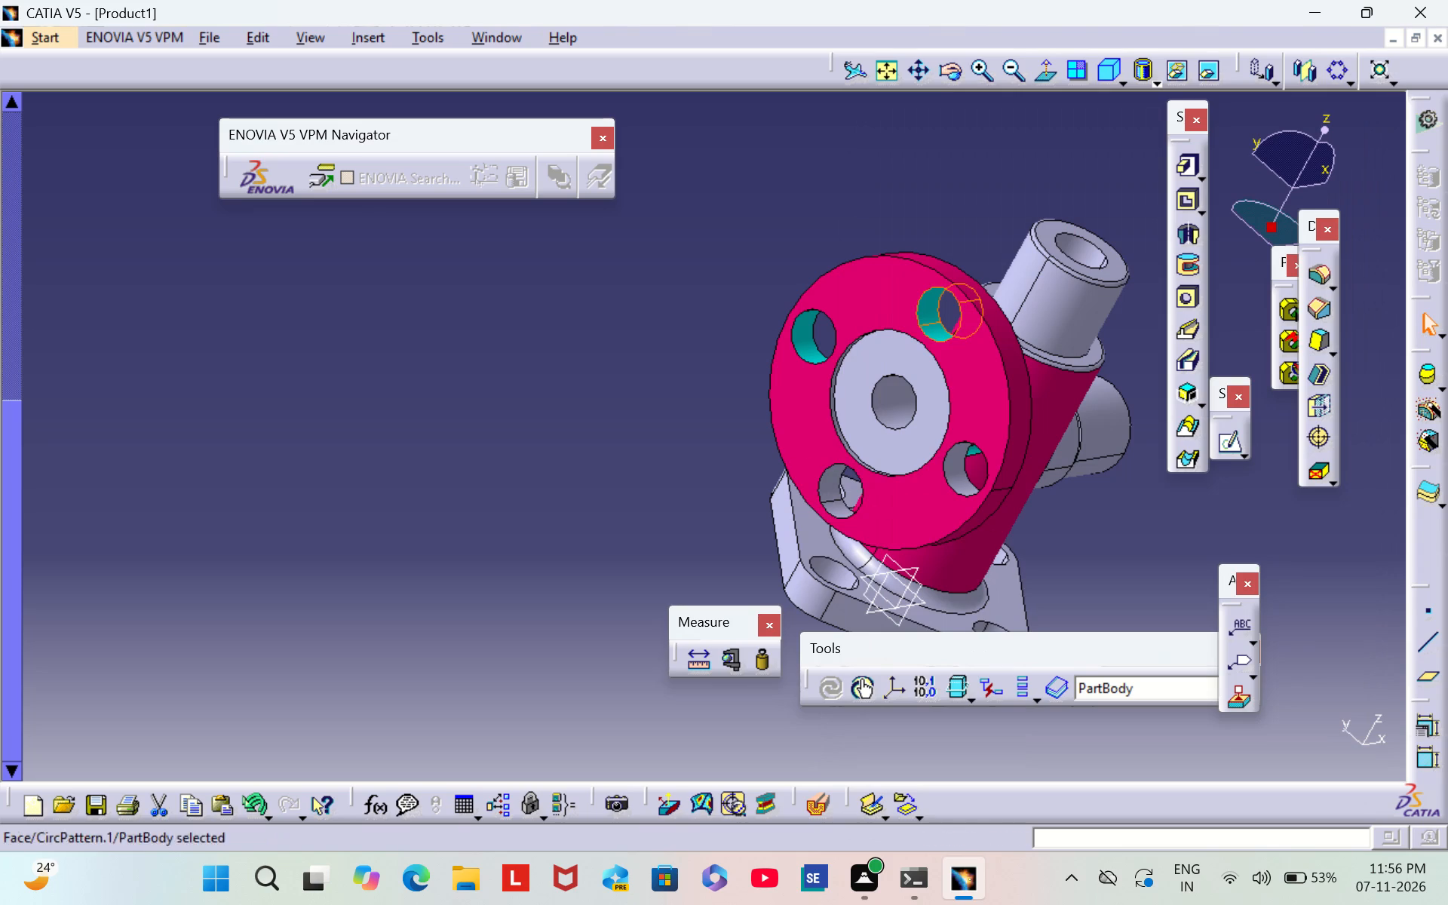
pyautogui.click(662, 550)
# Set the fill colour of the inner wall of the flange's lower bolt hole, below the original hole, to cyan.
pyautogui.rightClick(830, 488)
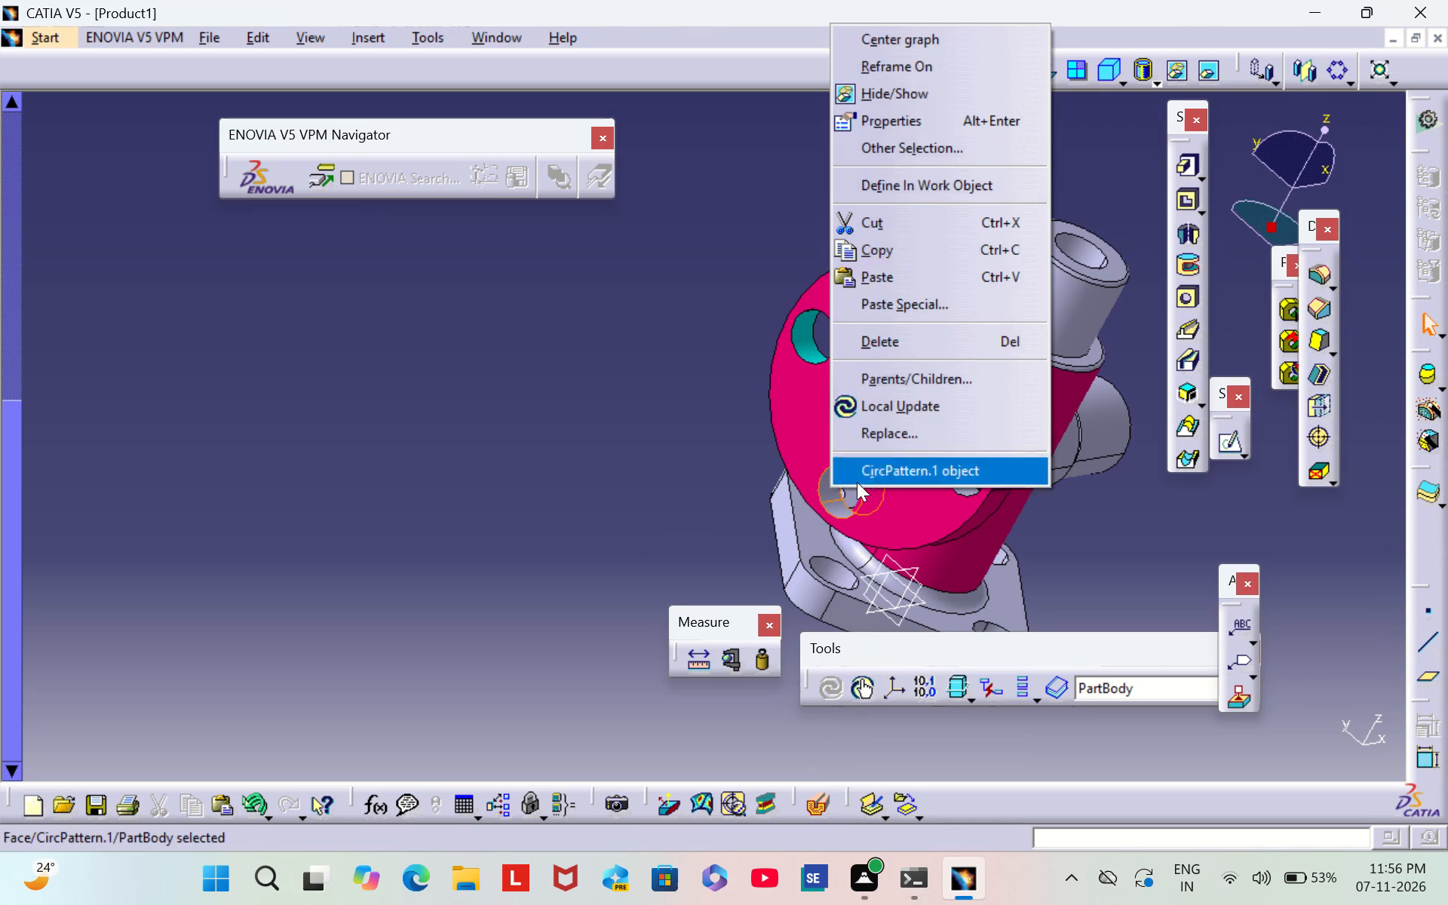
pyautogui.click(932, 120)
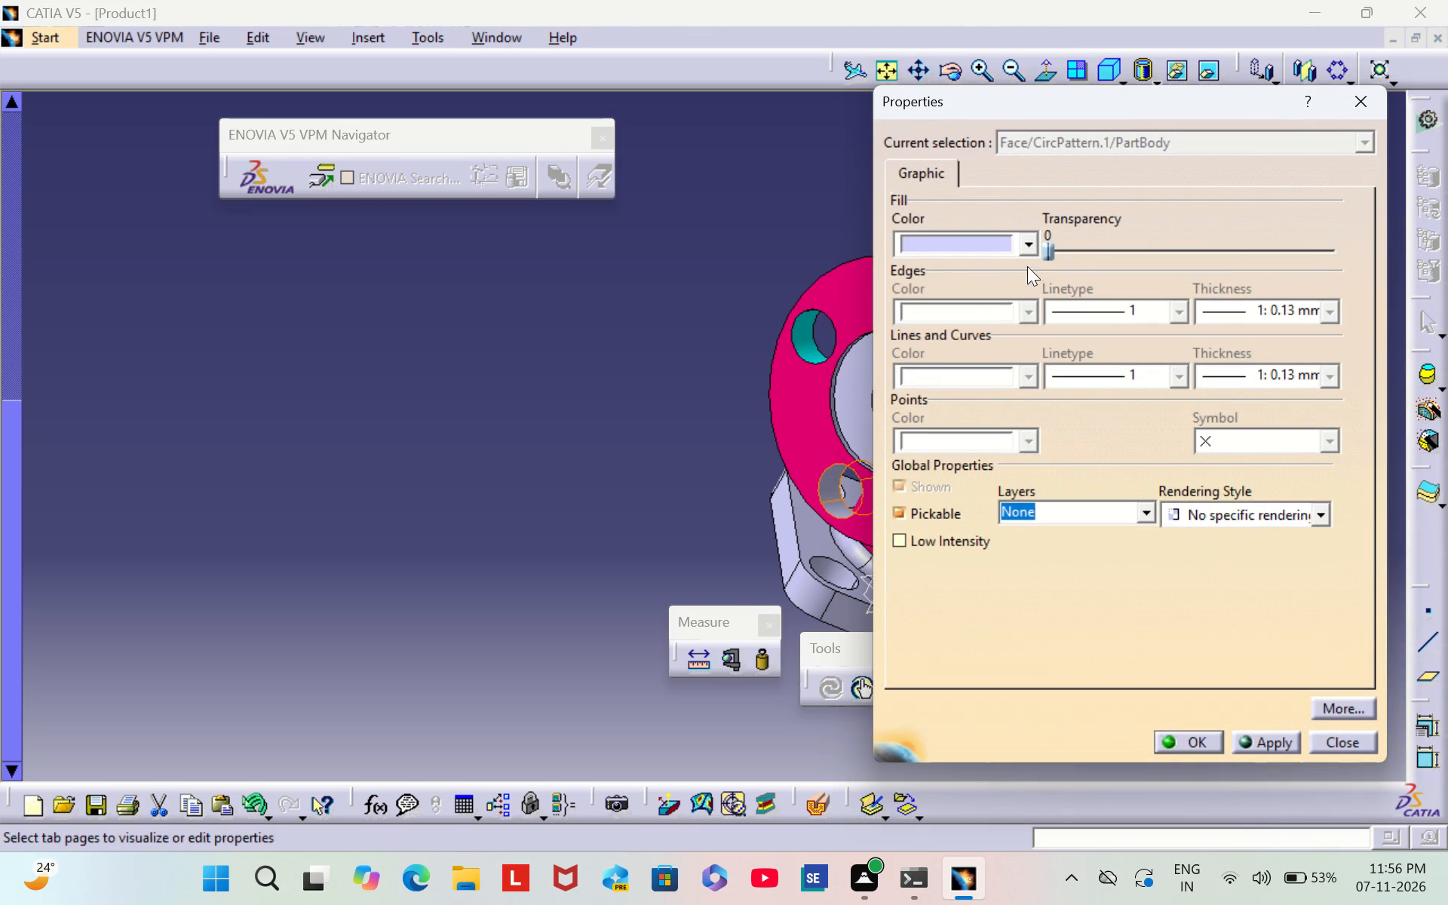
pyautogui.click(1017, 249)
pyautogui.click(972, 483)
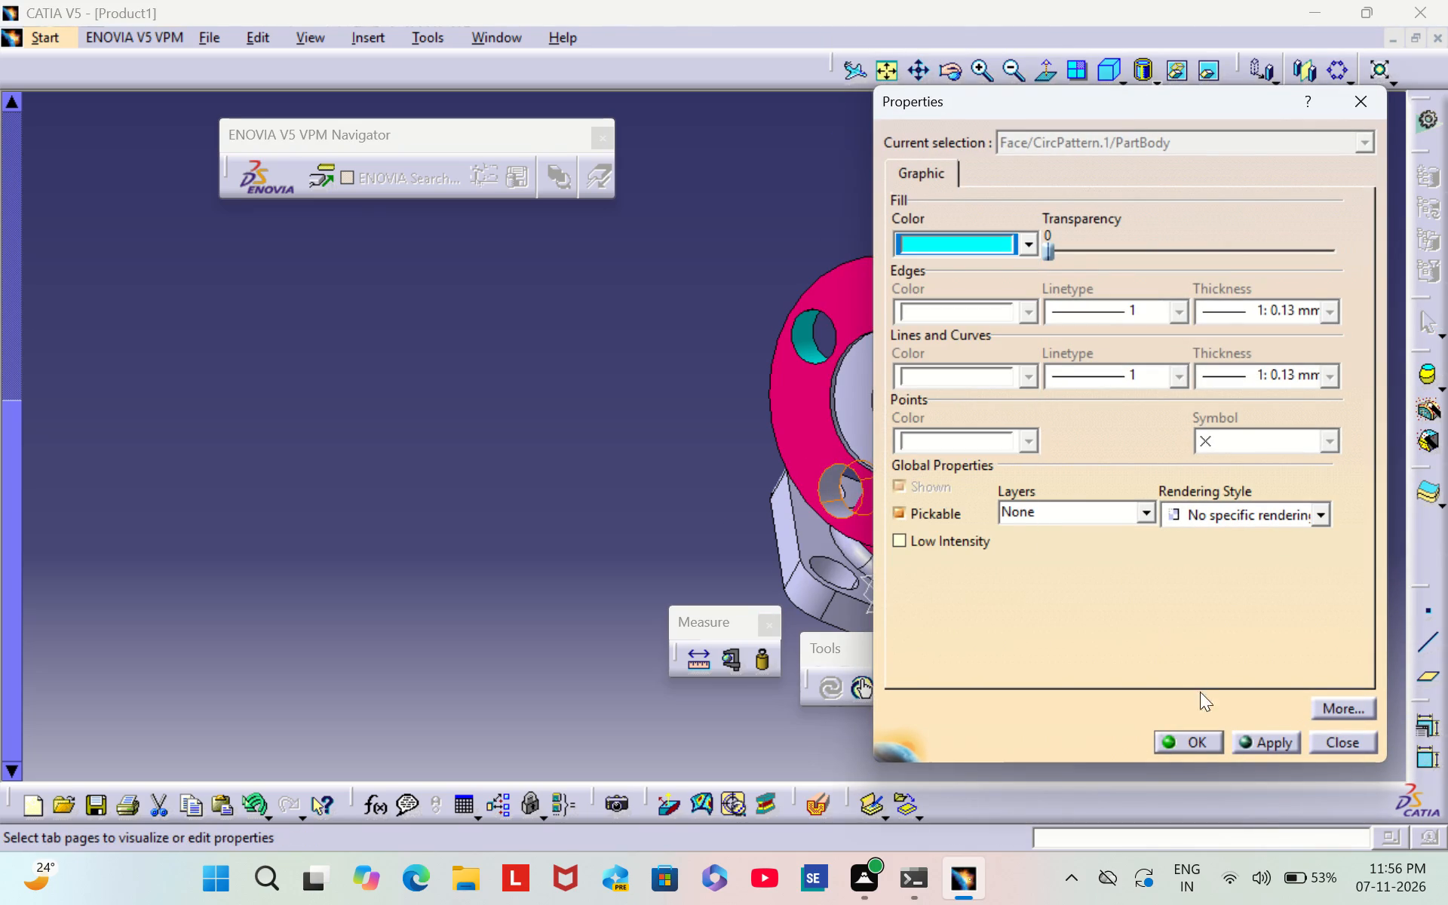
pyautogui.click(1198, 744)
pyautogui.click(702, 489)
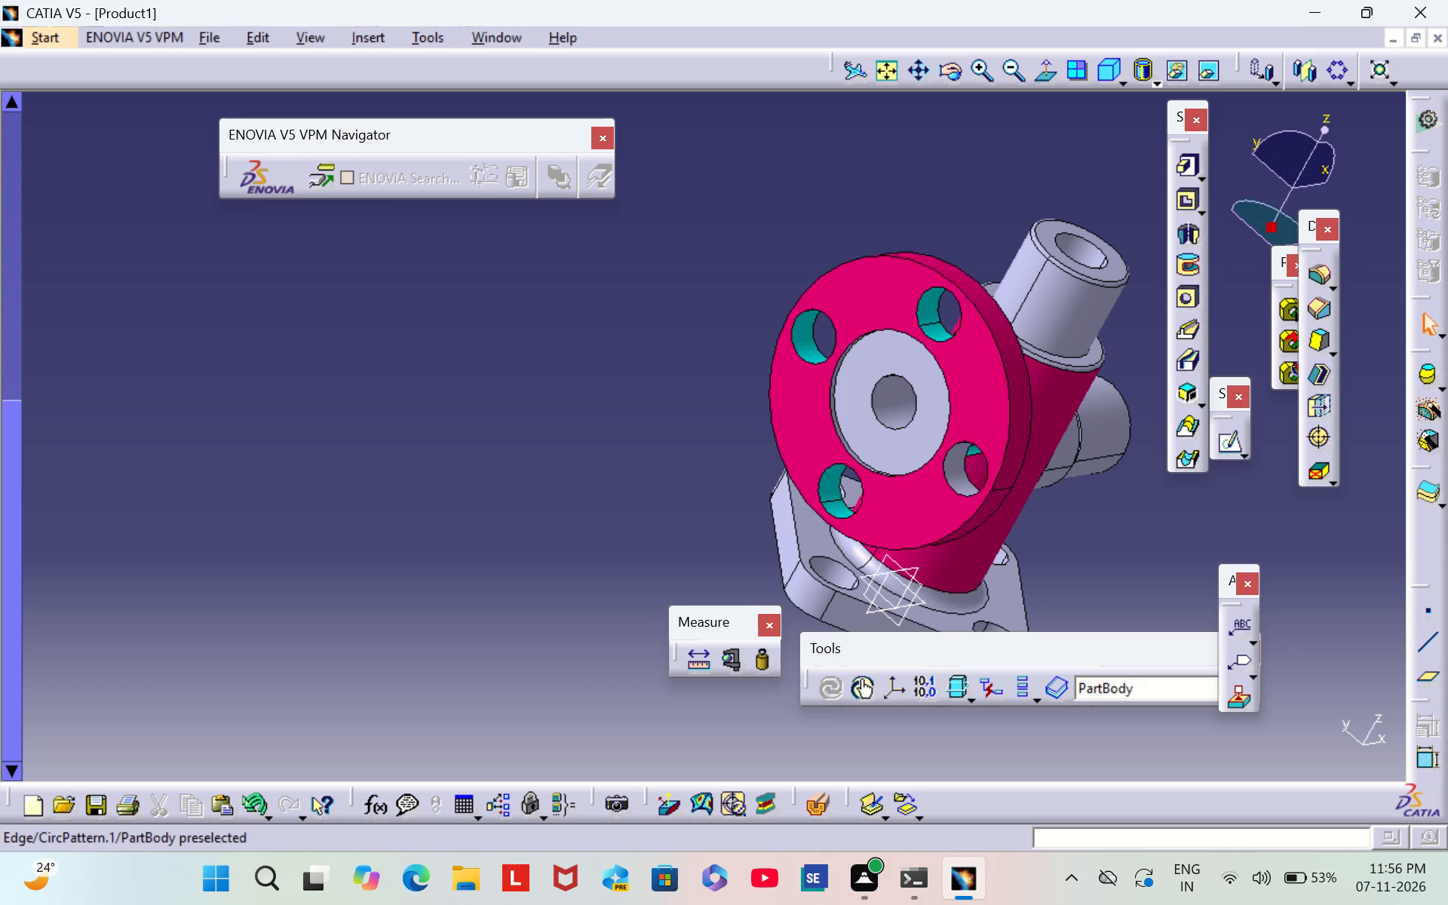
# Set the fill colour of the inner wall of the round flange's last uncoloured bolt hole to cyan.
pyautogui.rightClick(962, 473)
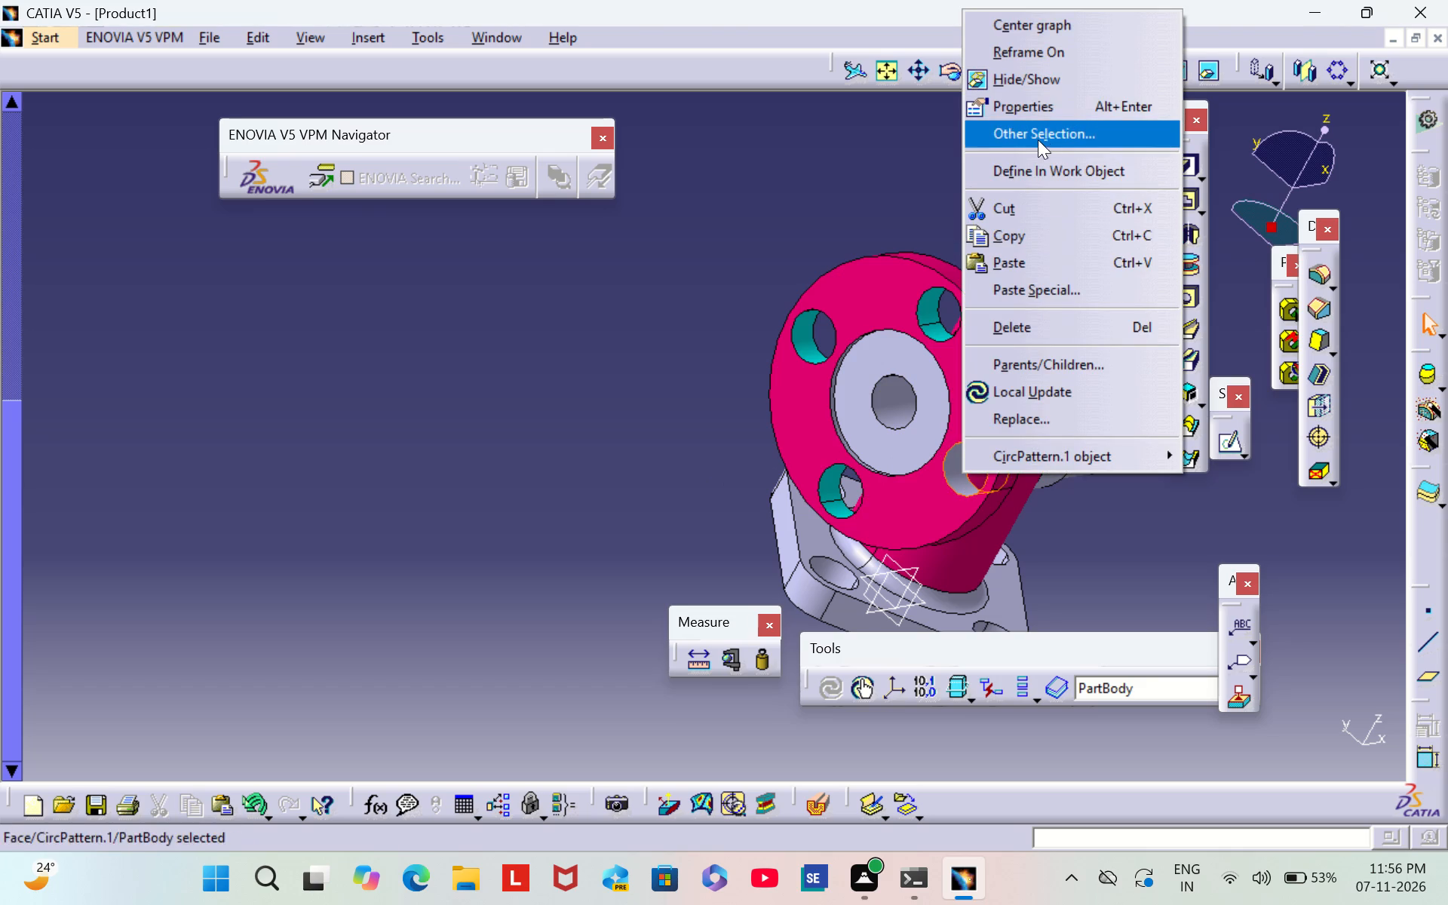
pyautogui.click(1061, 109)
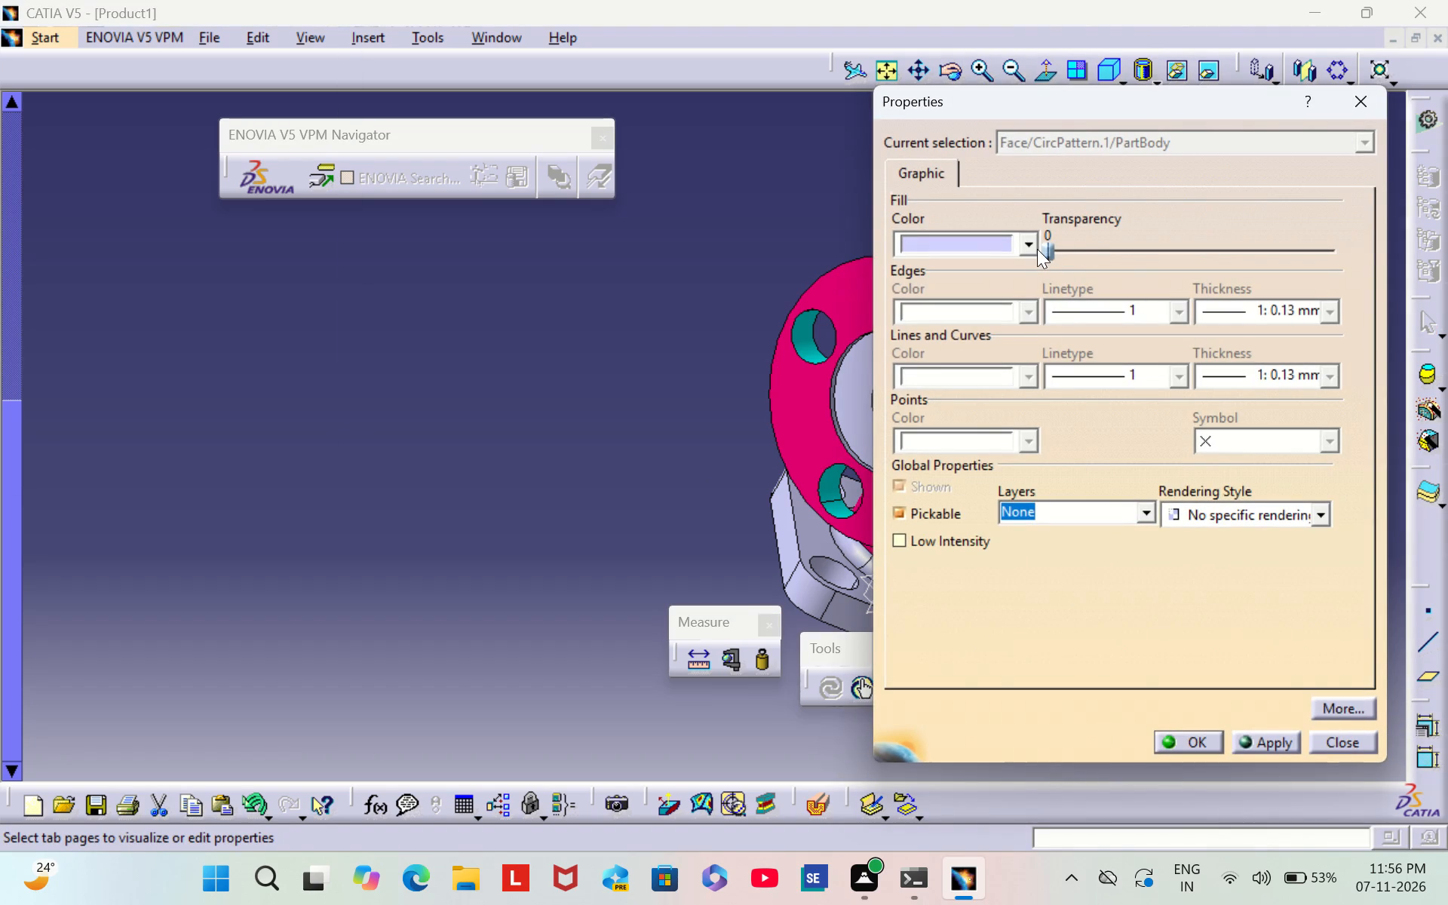
pyautogui.click(1037, 249)
pyautogui.click(981, 489)
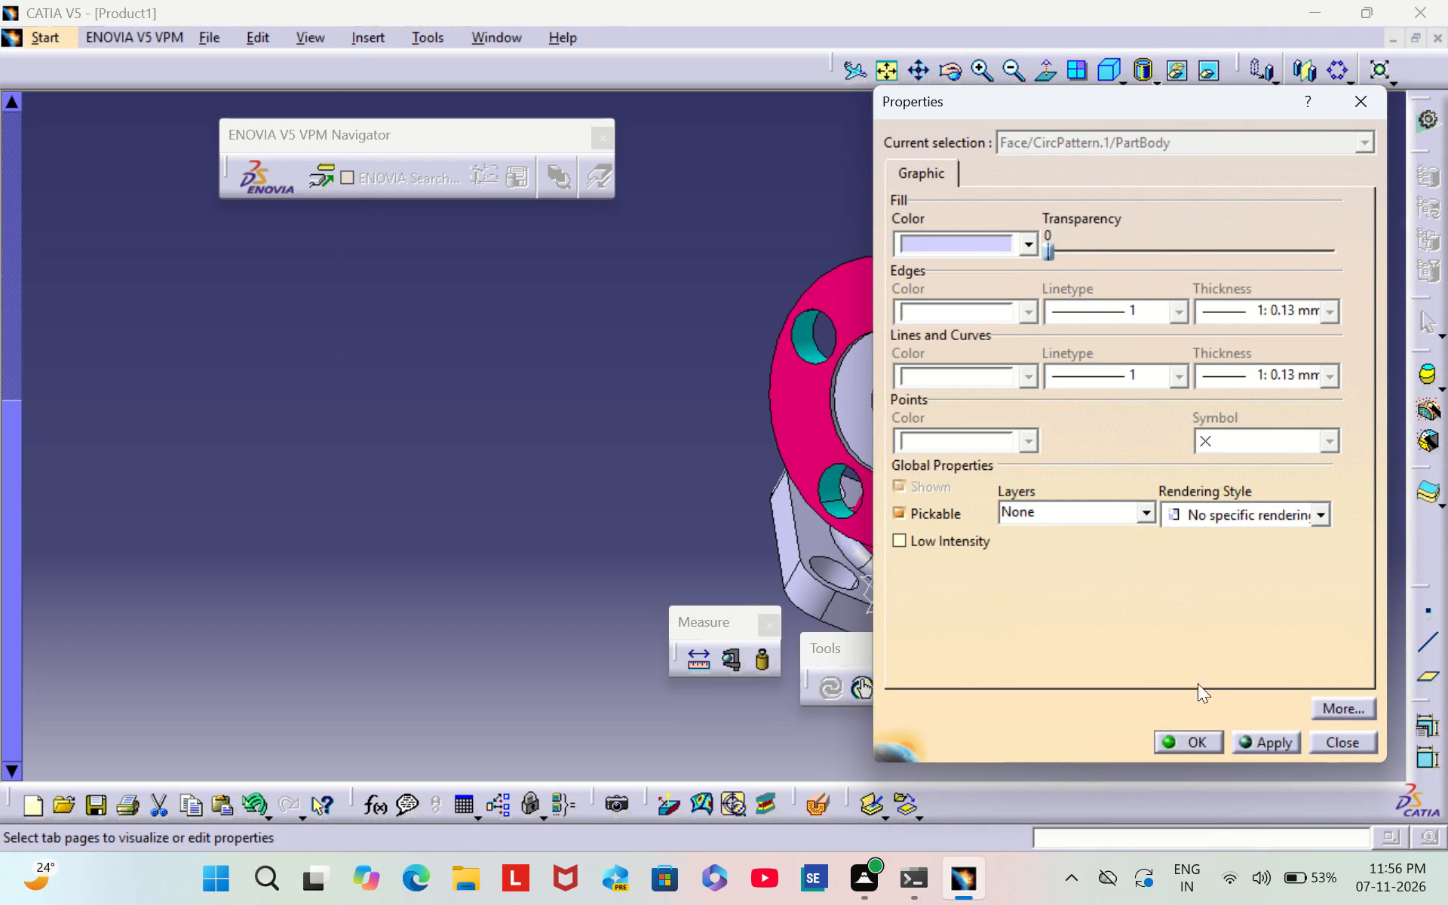
pyautogui.click(1180, 738)
pyautogui.click(587, 422)
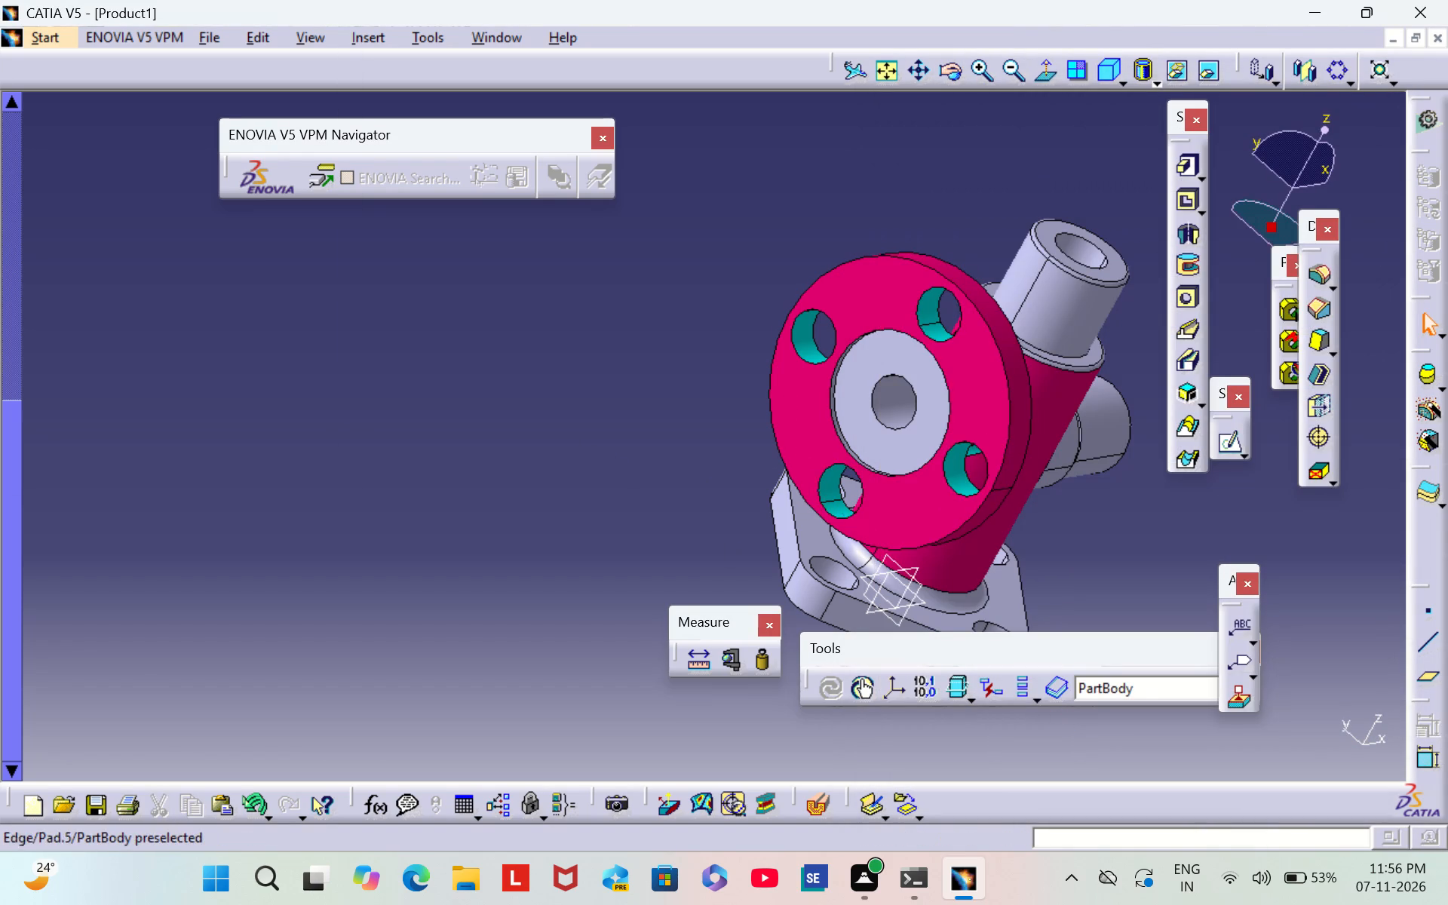
# Set the fill colour of the recessed ring face around the round flange's central bore to deep pink from the extended basic colours.
pyautogui.rightClick(867, 393)
pyautogui.click(925, 486)
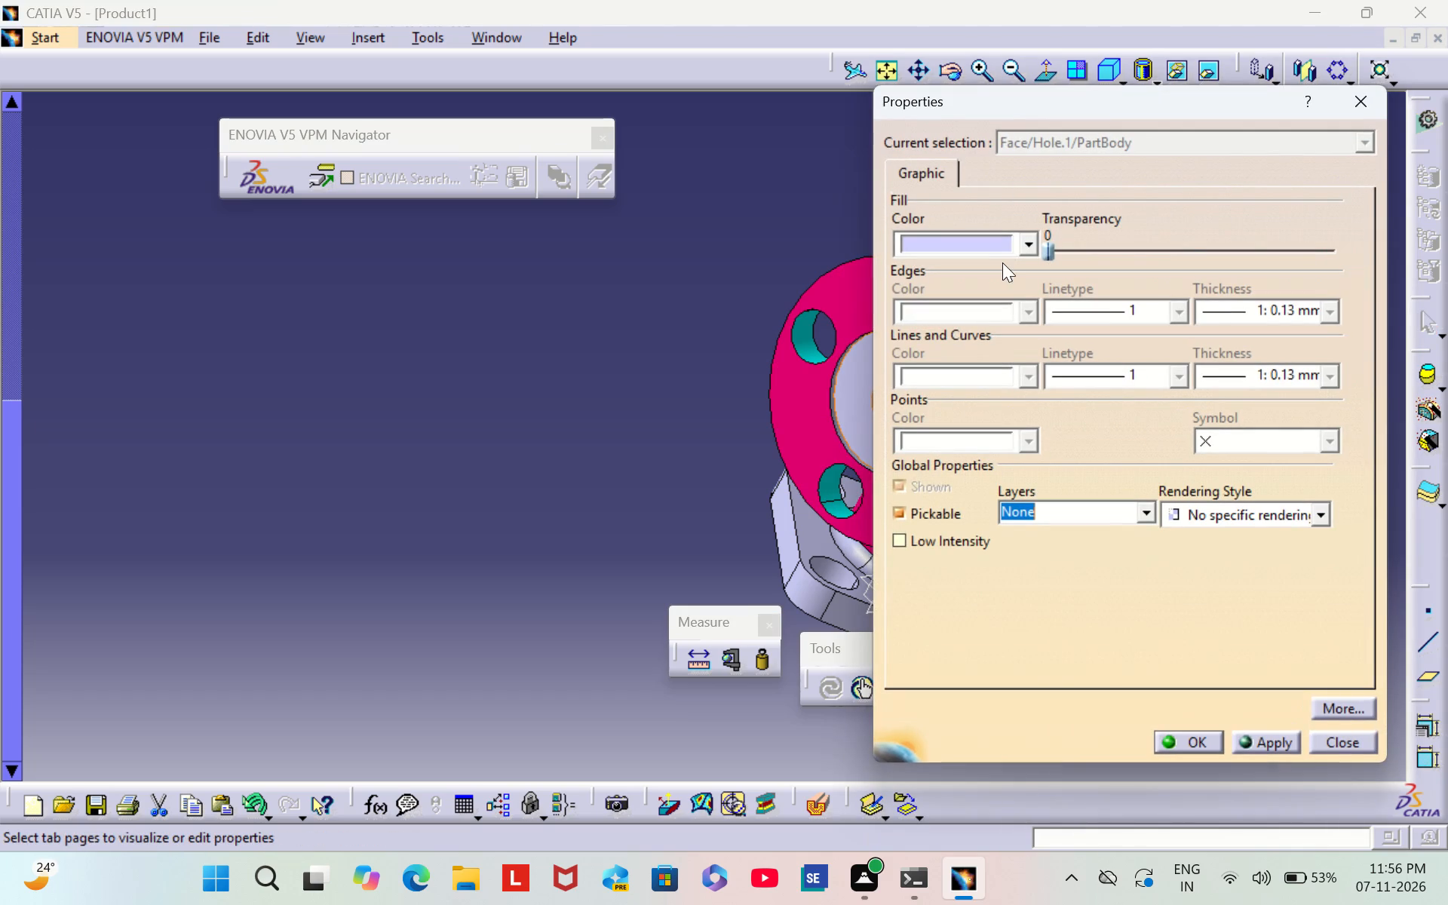
pyautogui.click(1011, 248)
pyautogui.click(989, 630)
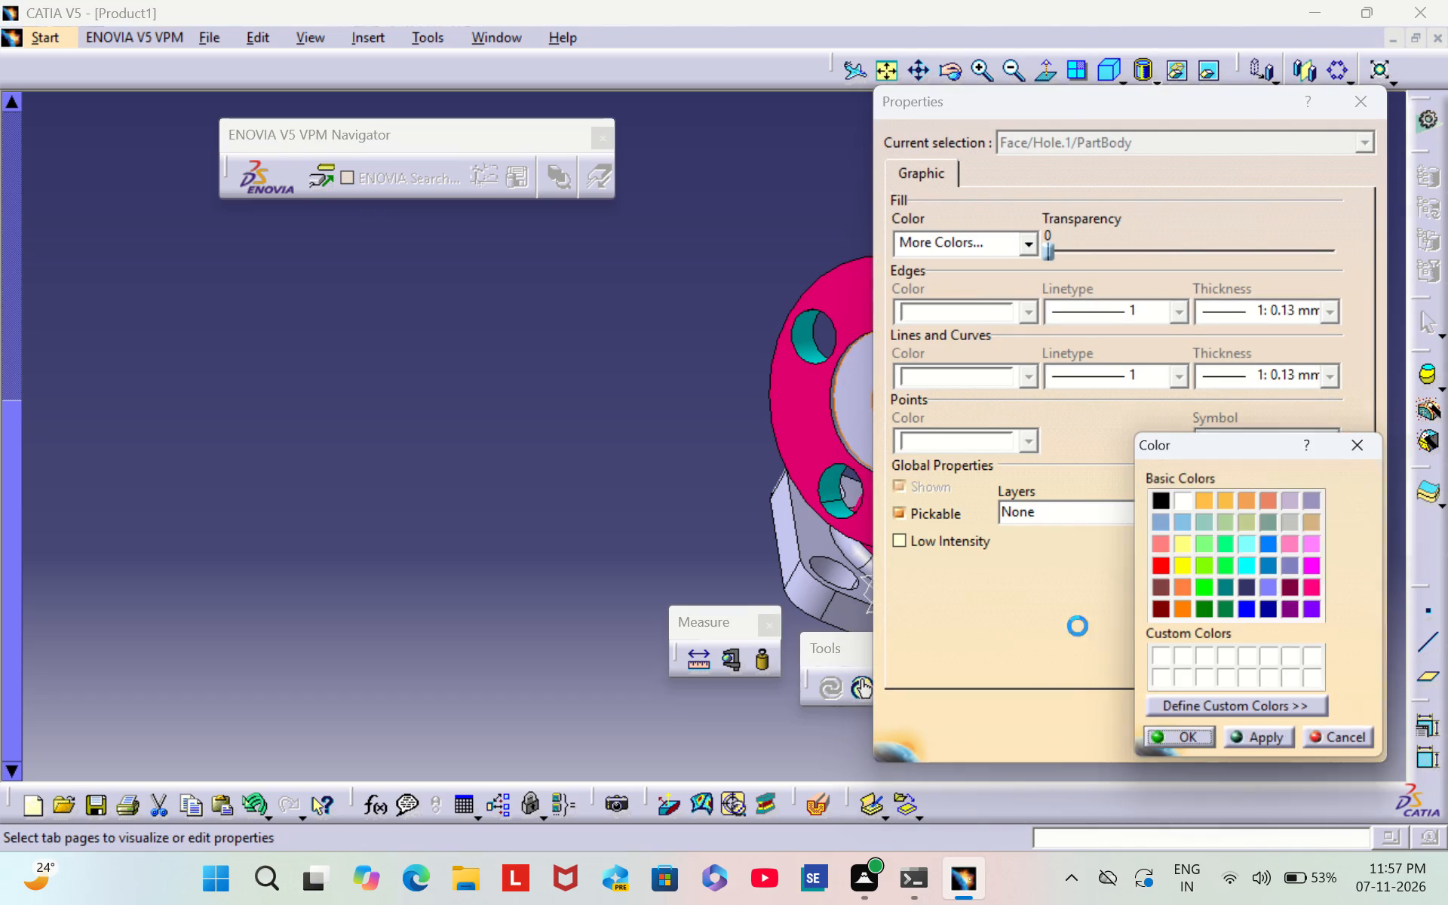
pyautogui.click(1317, 586)
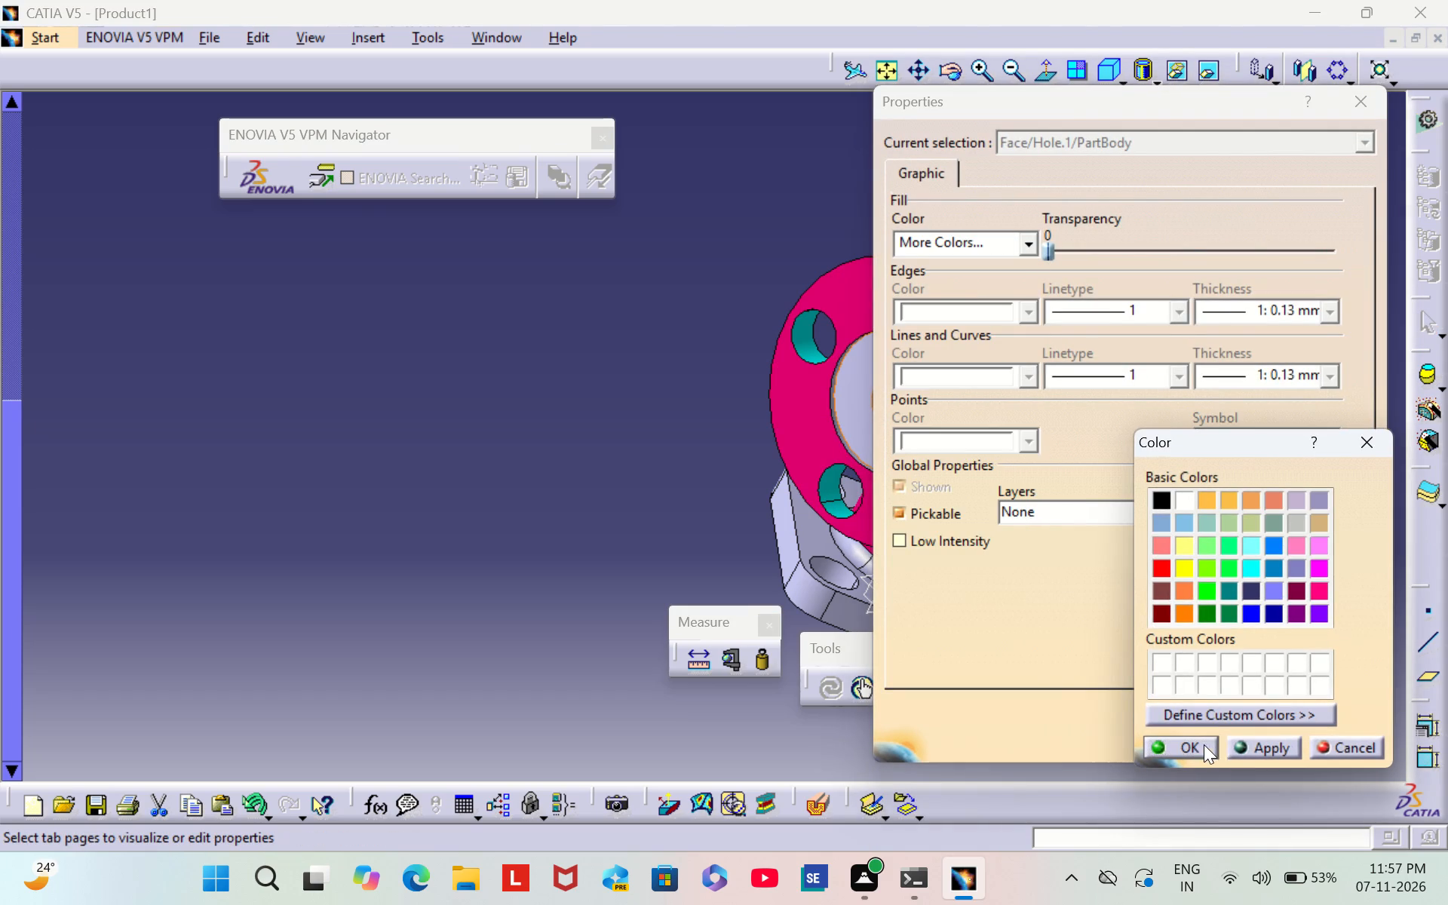
pyautogui.click(1203, 744)
pyautogui.click(1201, 744)
pyautogui.click(685, 560)
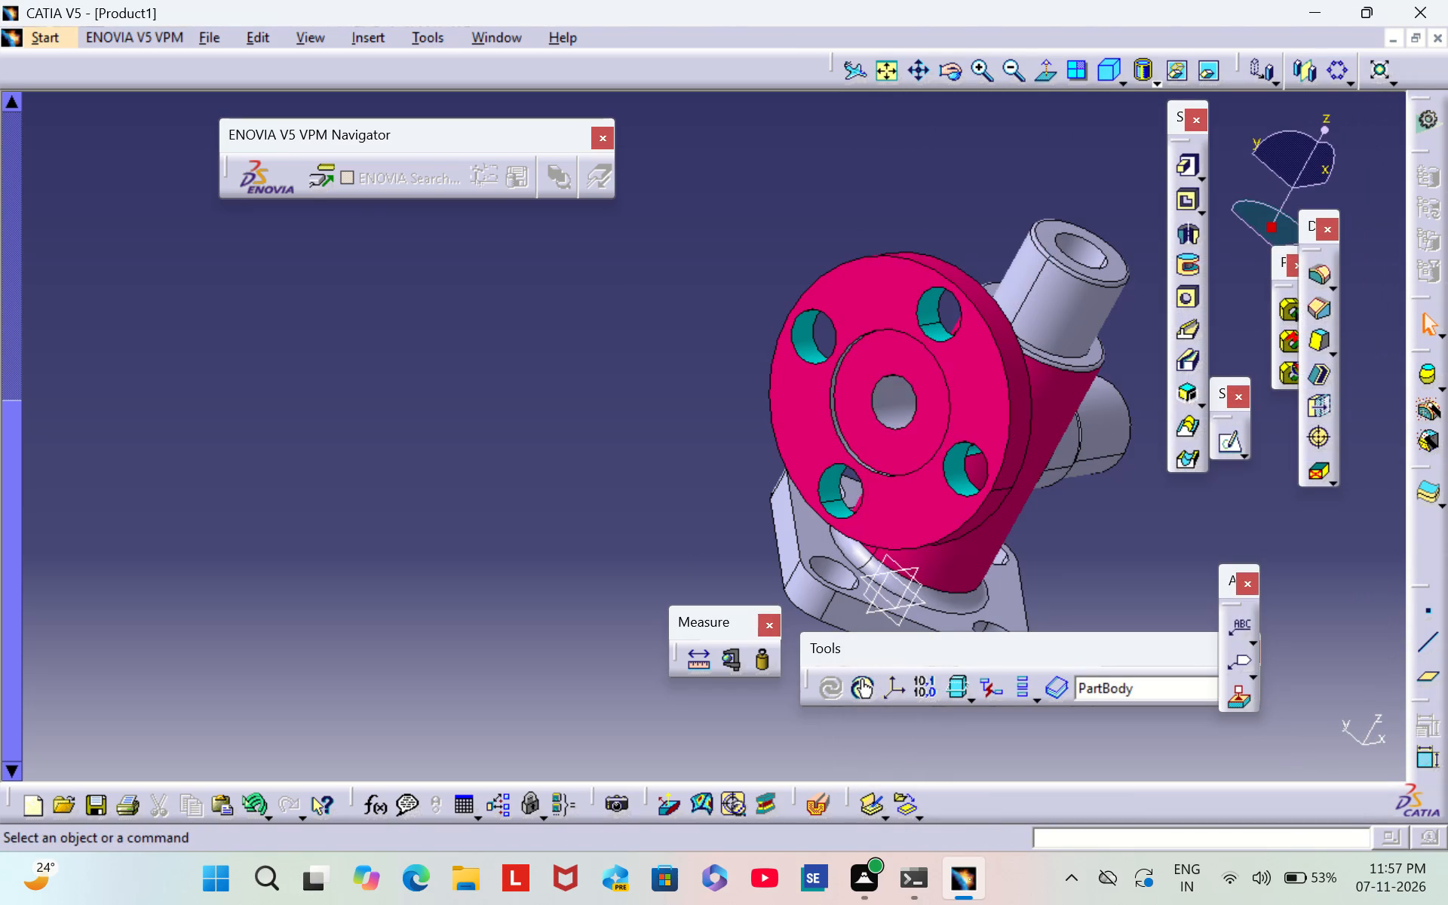
# Set the fill colour of the inner wall of the round flange's central bore to cyan.
pyautogui.moveTo(1097, 529); pyautogui.dragTo(834, 553, button='middle')
pyautogui.scroll(-1, 1097, 529)
pyautogui.moveTo(1098, 527); pyautogui.dragTo(834, 553, button='right')
pyautogui.middleClick(834, 553)
pyautogui.moveTo(831, 494); pyautogui.dragTo(626, 469, button='middle')
pyautogui.moveTo(624, 469); pyautogui.dragTo(791, 495, button='middle')
pyautogui.scroll(-1, 624, 469)
pyautogui.moveTo(624, 469); pyautogui.dragTo(791, 495, button='right')
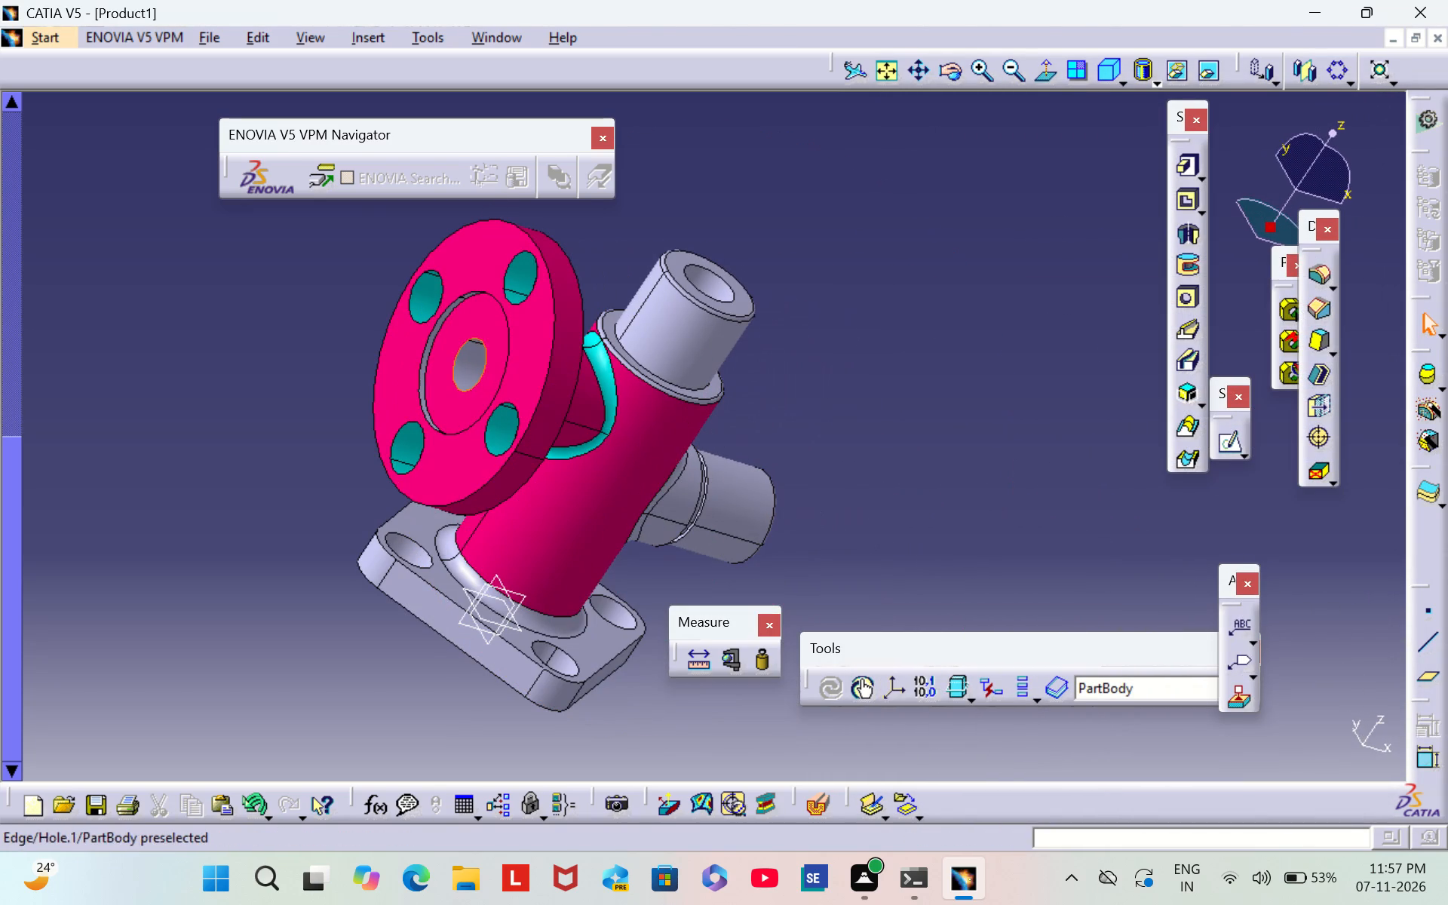
pyautogui.rightClick(470, 367)
pyautogui.click(593, 467)
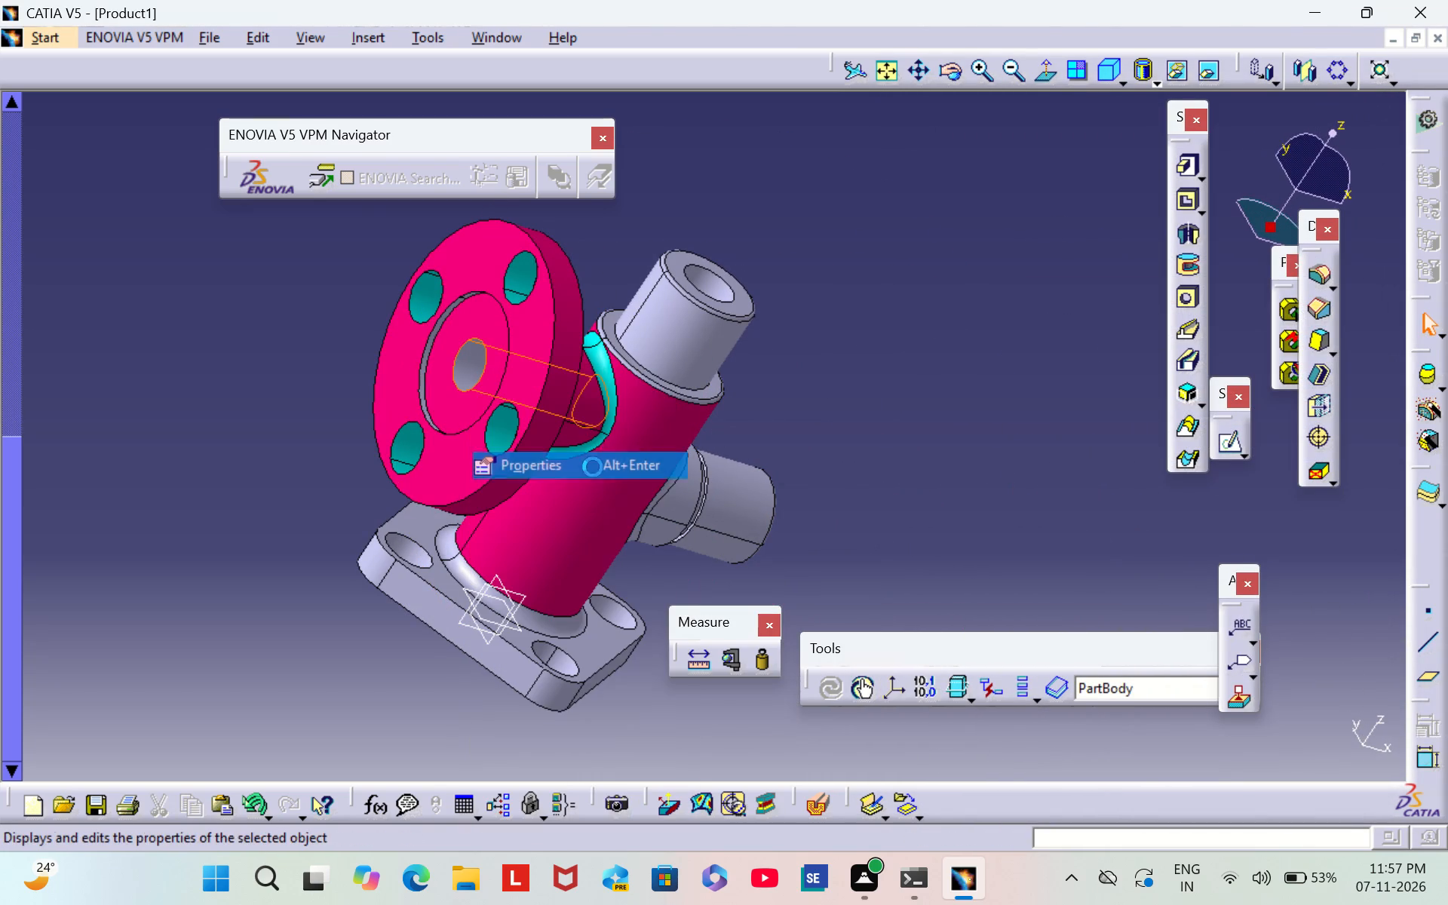
pyautogui.click(987, 239)
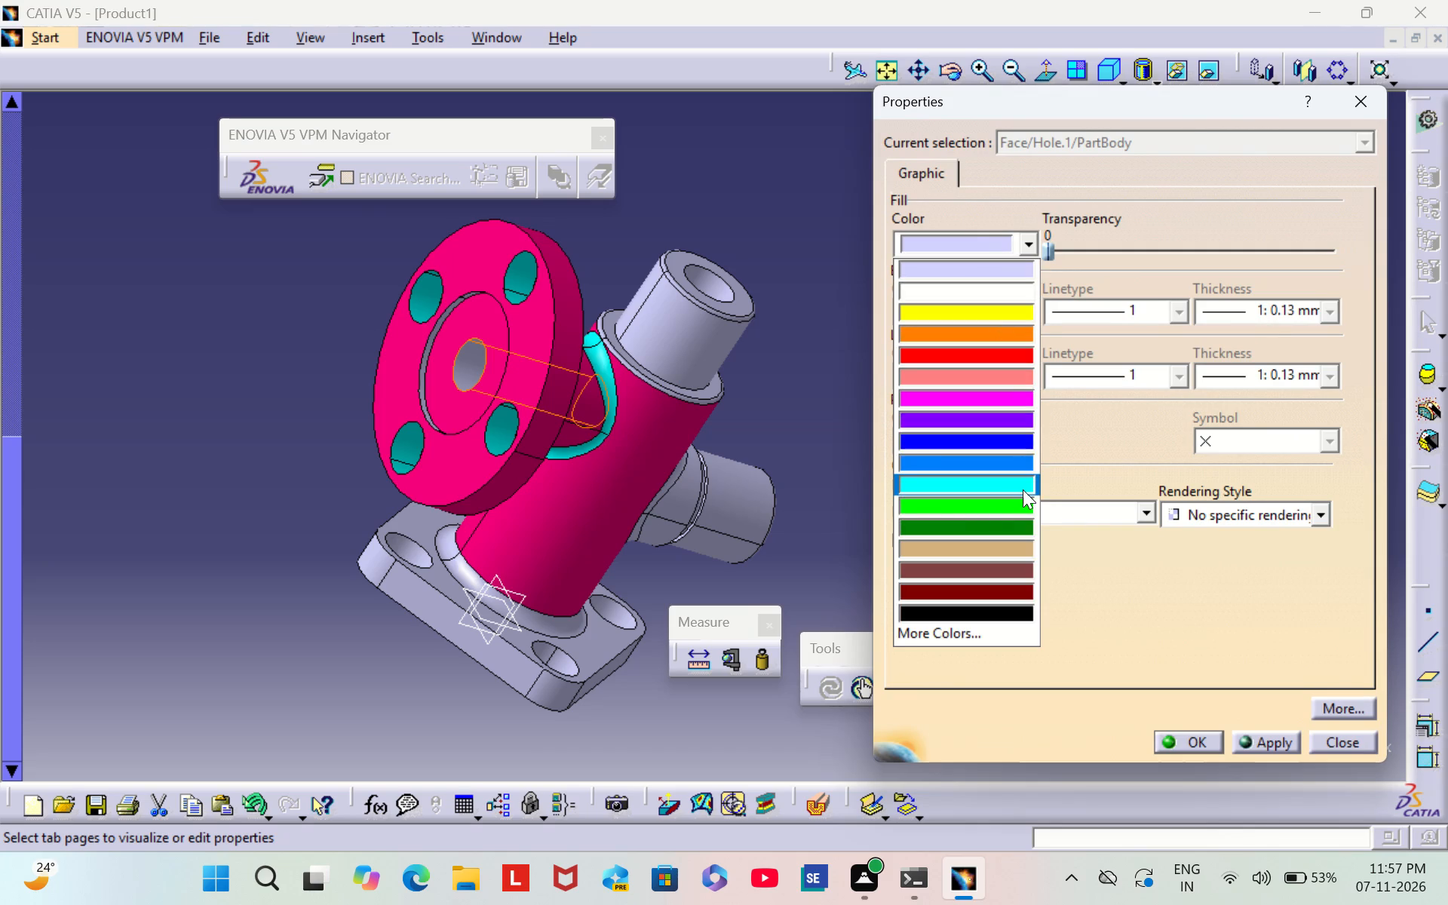
pyautogui.click(1023, 489)
pyautogui.click(1185, 736)
pyautogui.click(978, 487)
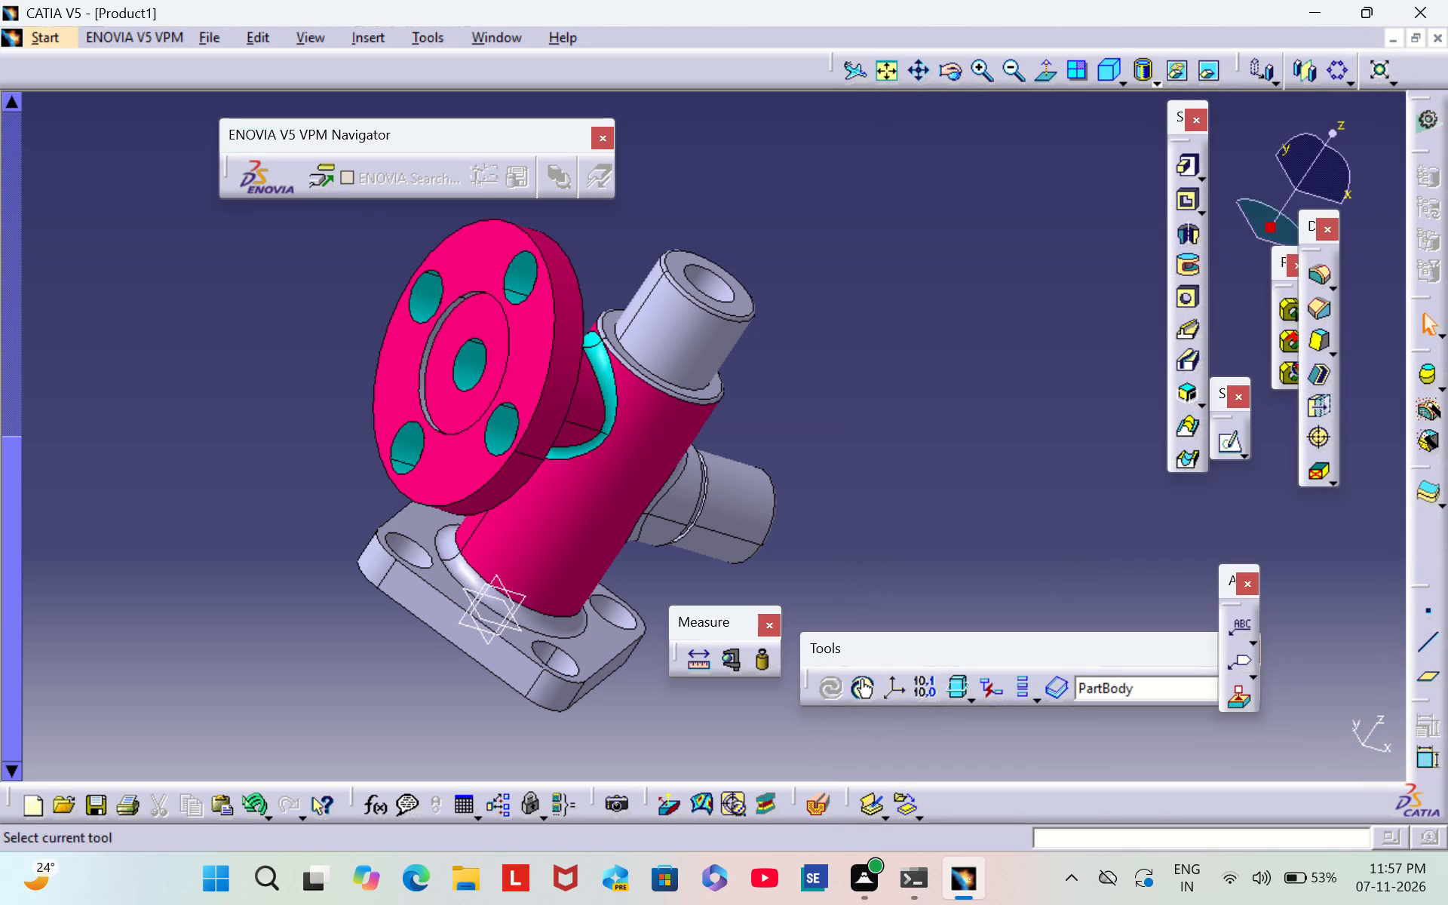
# Set the fill colour of the small side branch's outer cylindrical face to deep pink from the extended basic colours.
pyautogui.moveTo(293, 534); pyautogui.dragTo(581, 584, button='middle')
pyautogui.moveTo(294, 534); pyautogui.dragTo(581, 584, button='right')
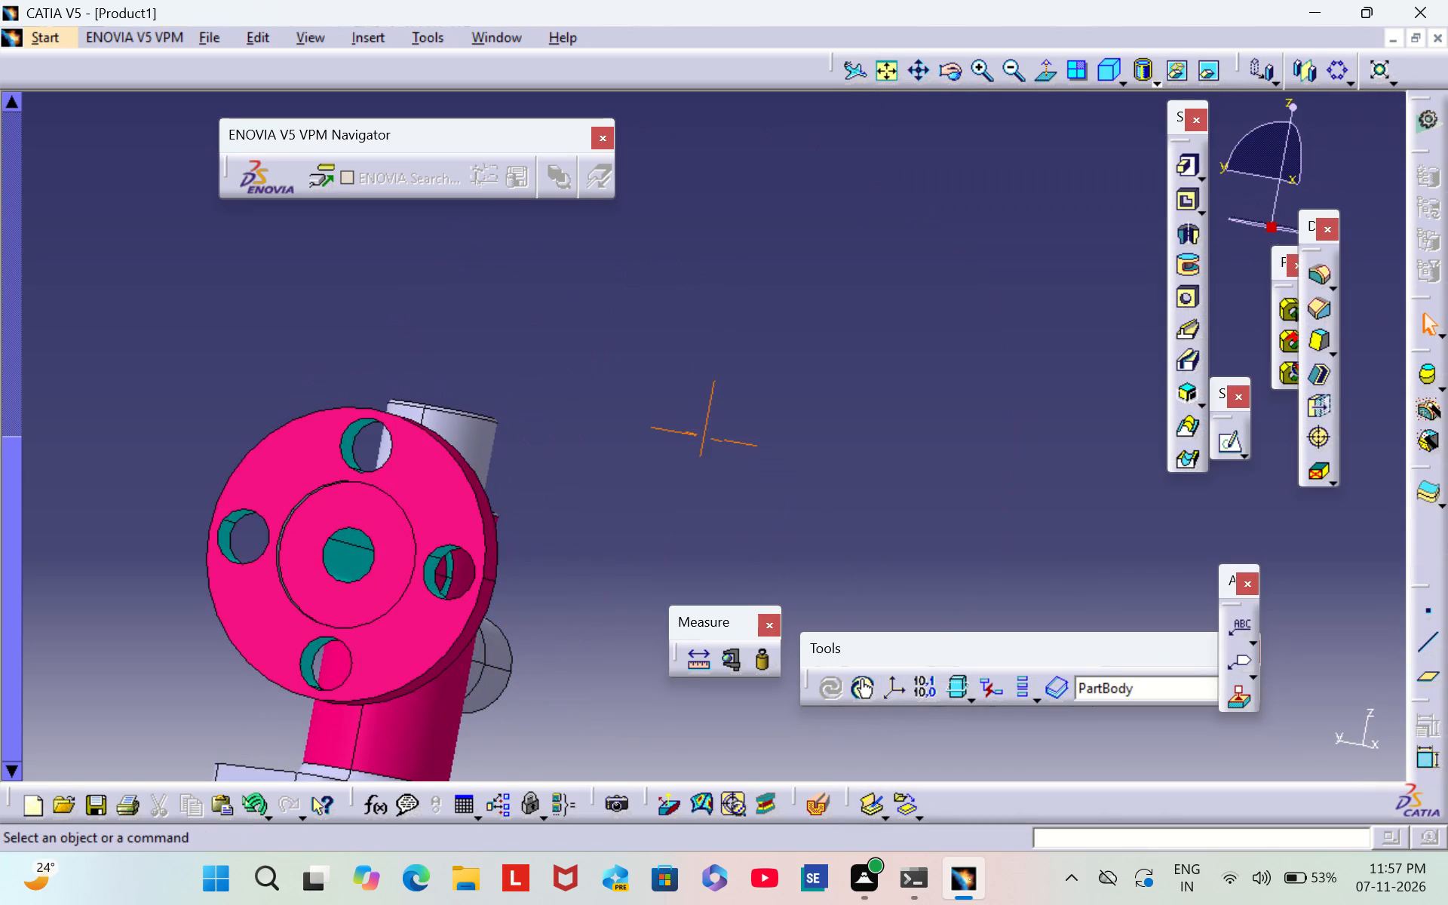
pyautogui.scroll(-1, 948, 342)
pyautogui.moveTo(955, 338); pyautogui.dragTo(941, 346, button='middle')
pyautogui.moveTo(630, 486); pyautogui.dragTo(848, 281, button='middle')
pyautogui.moveTo(851, 287); pyautogui.dragTo(633, 413, button='middle')
pyautogui.moveTo(851, 287); pyautogui.dragTo(633, 413, button='right')
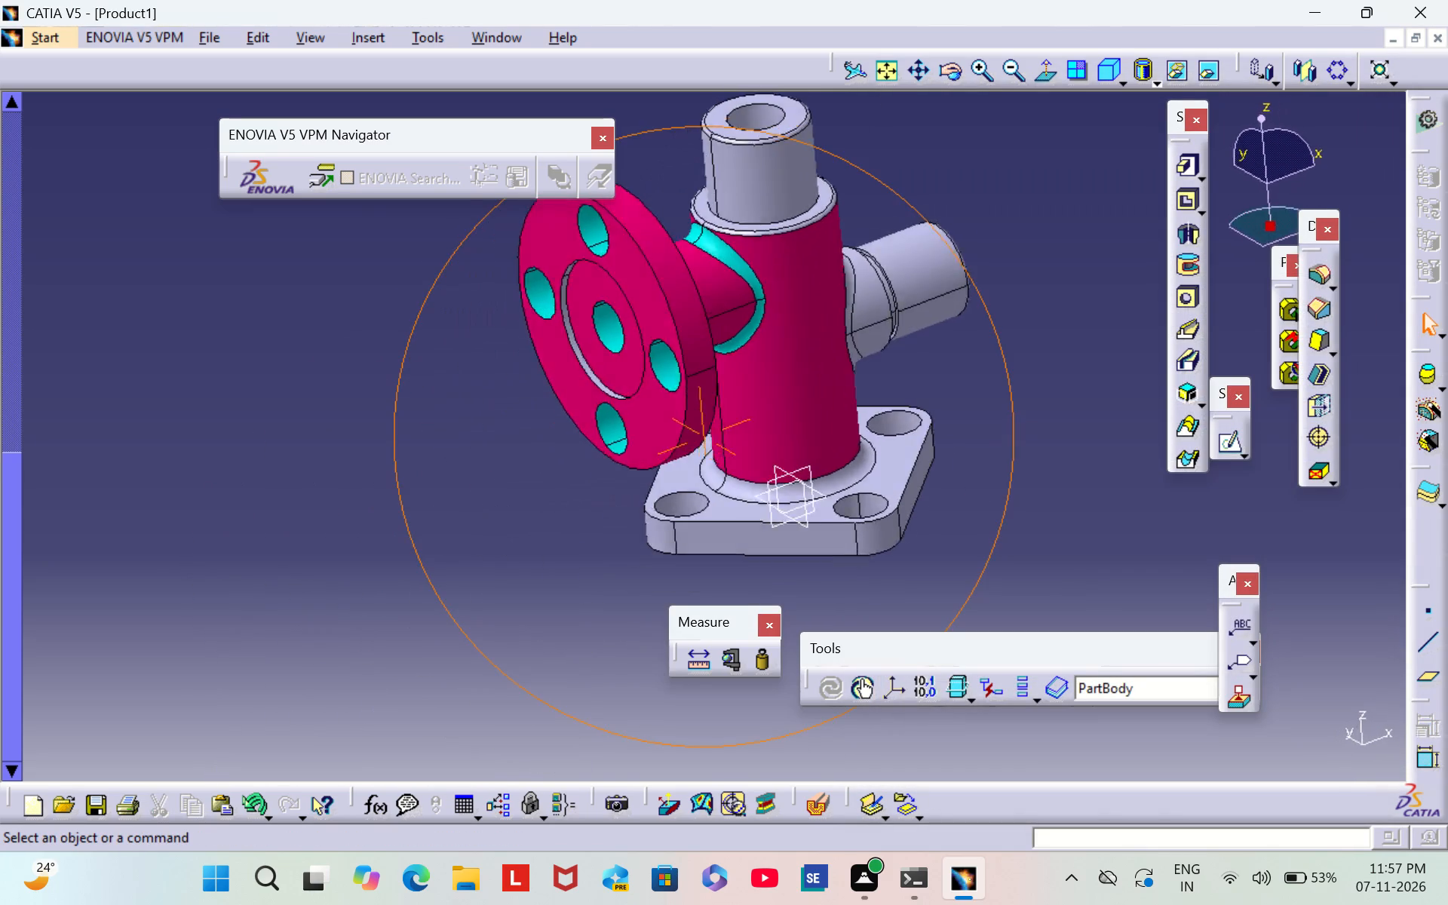
pyautogui.moveTo(633, 413); pyautogui.dragTo(597, 421, button='right')
pyautogui.moveTo(633, 413); pyautogui.dragTo(596, 422, button='middle')
pyautogui.moveTo(1104, 279); pyautogui.dragTo(988, 430, button='middle')
pyautogui.scroll(-1, 996, 422)
pyautogui.moveTo(996, 422); pyautogui.dragTo(974, 446, button='middle')
pyautogui.moveTo(996, 422); pyautogui.dragTo(974, 446, button='right')
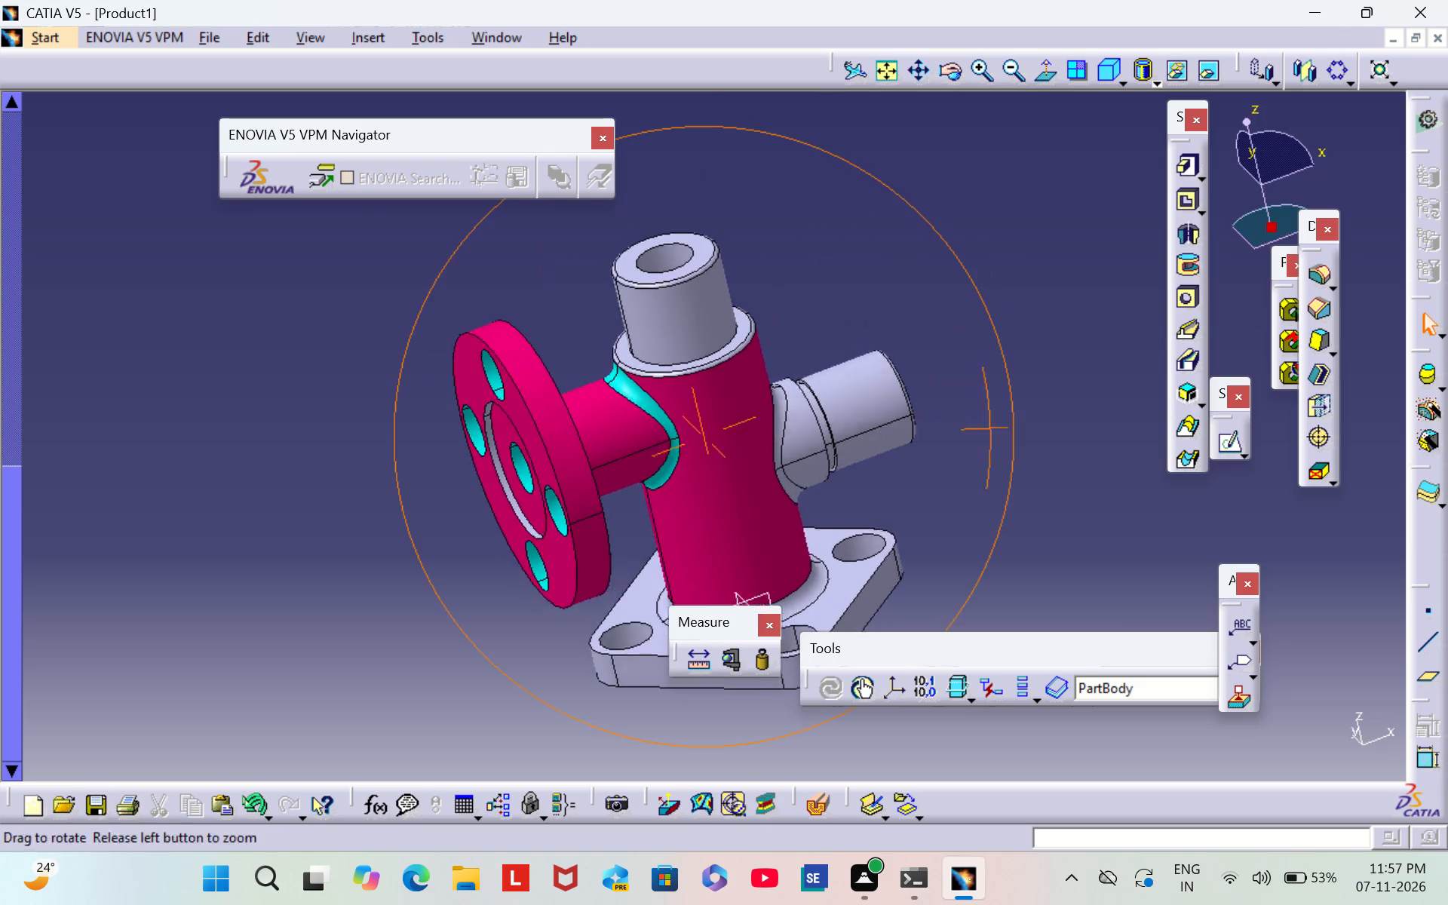
pyautogui.moveTo(974, 446); pyautogui.dragTo(830, 545, button='middle')
pyautogui.moveTo(974, 446); pyautogui.dragTo(830, 545, button='right')
pyautogui.rightClick(956, 476)
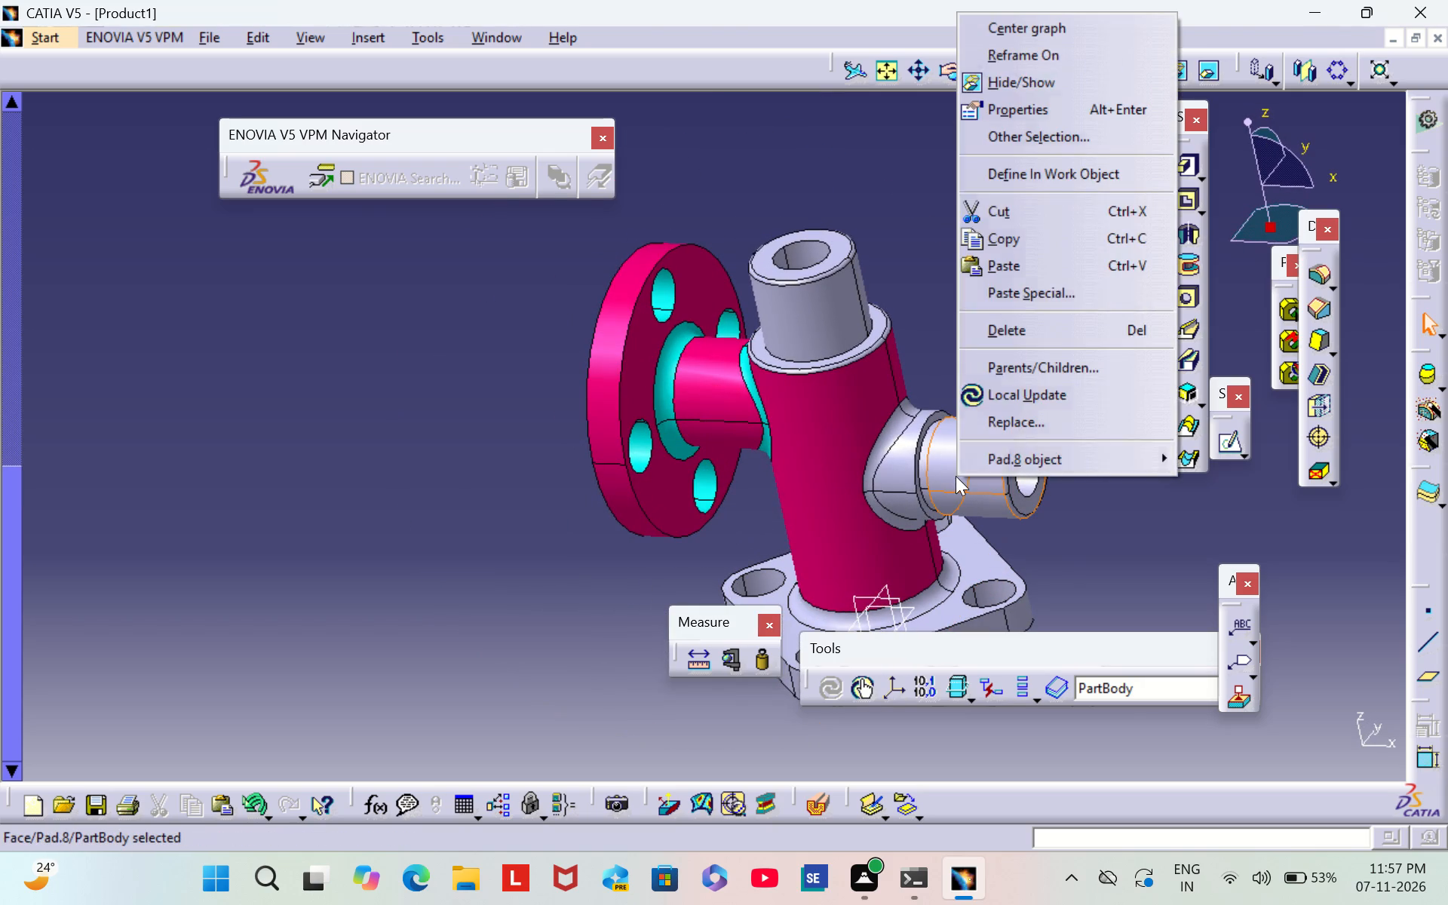
pyautogui.click(1069, 118)
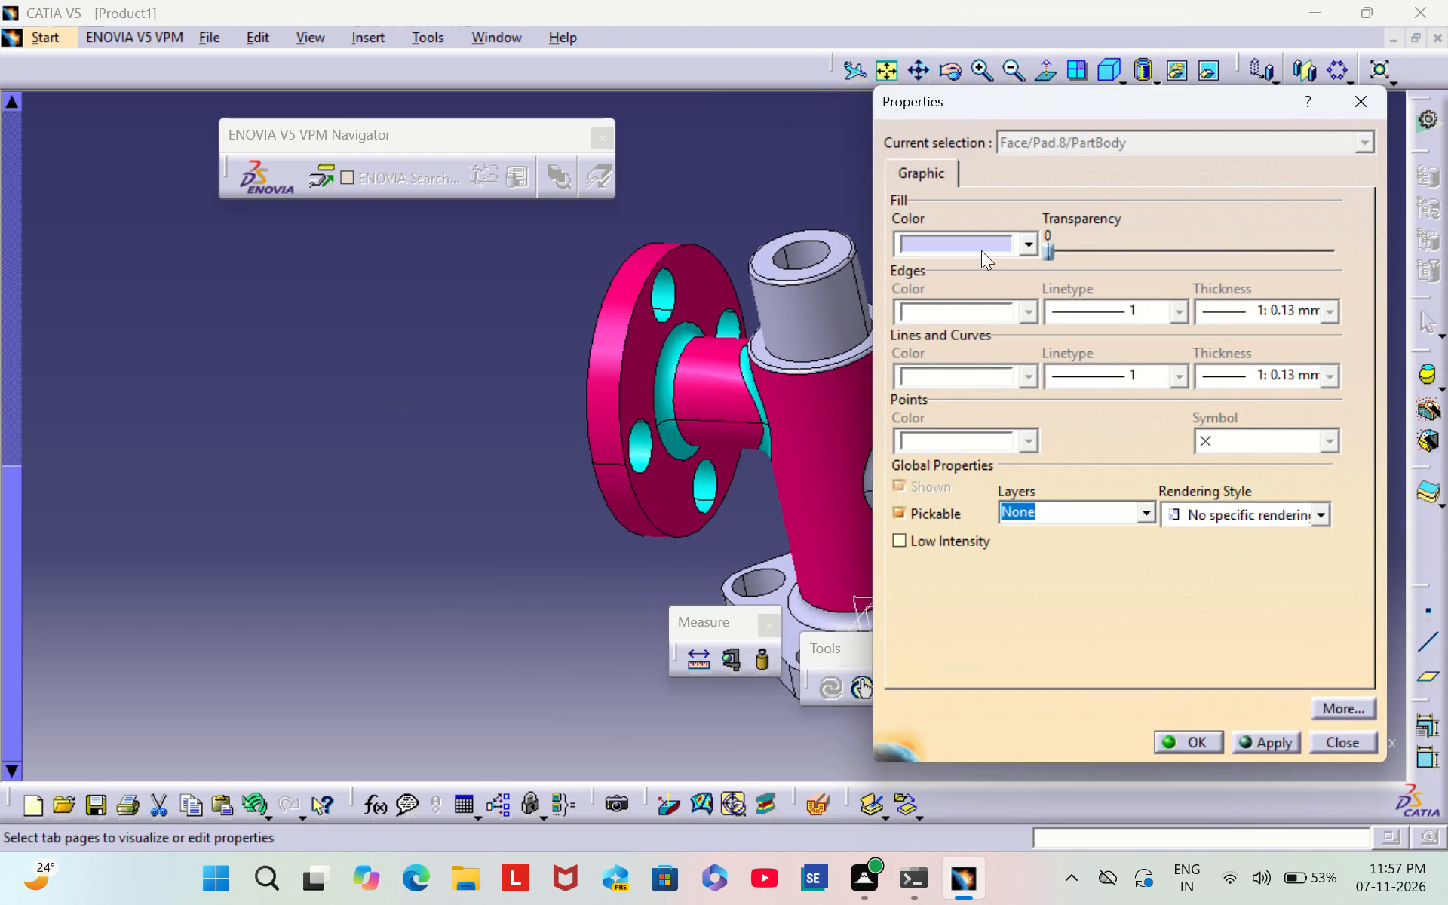
pyautogui.click(987, 246)
pyautogui.click(946, 626)
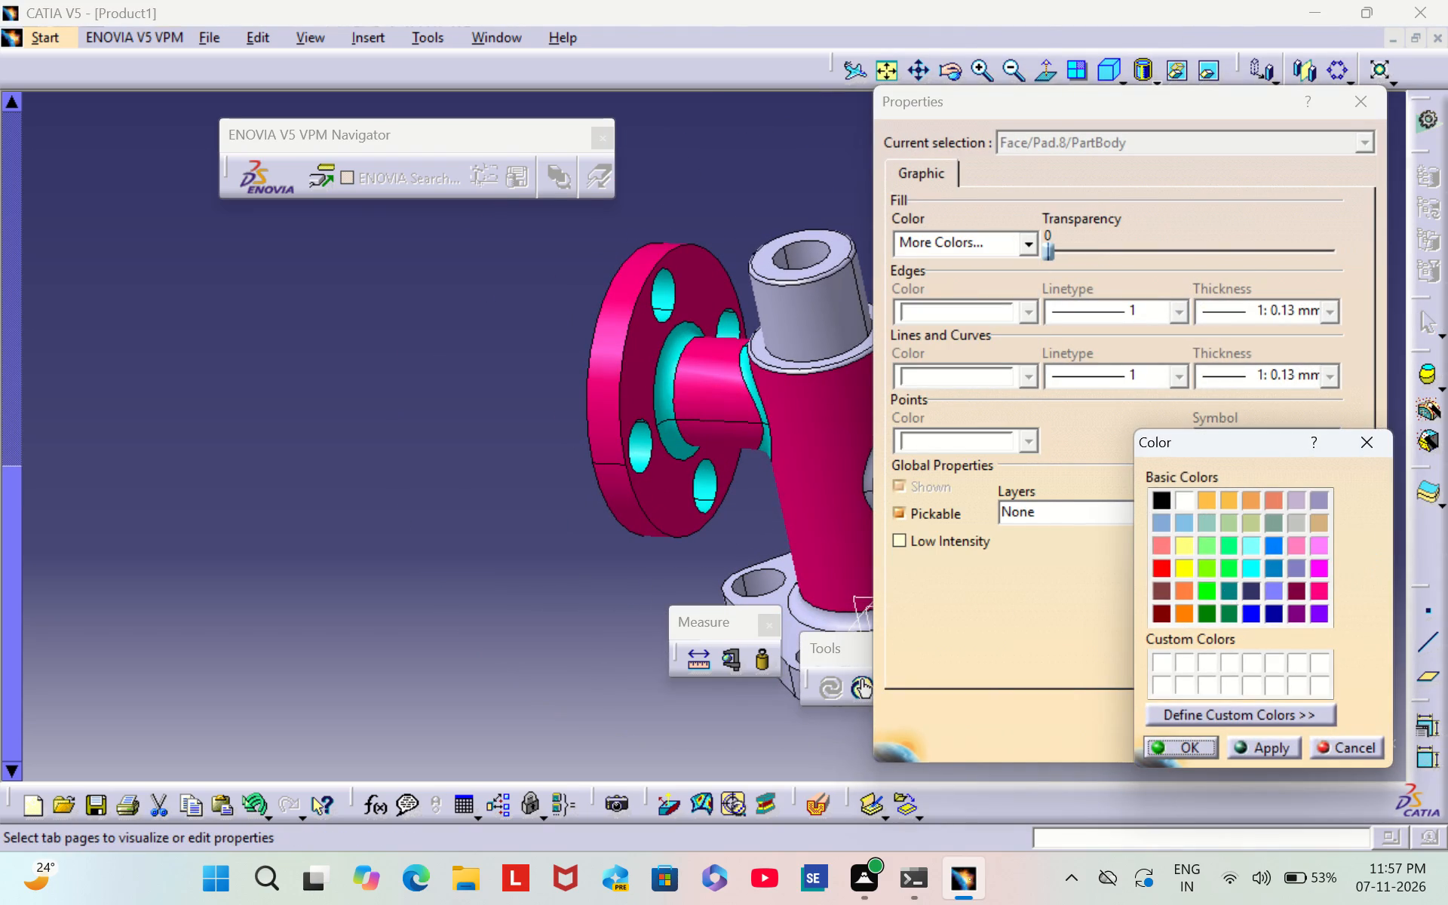
pyautogui.click(1326, 584)
pyautogui.click(1187, 746)
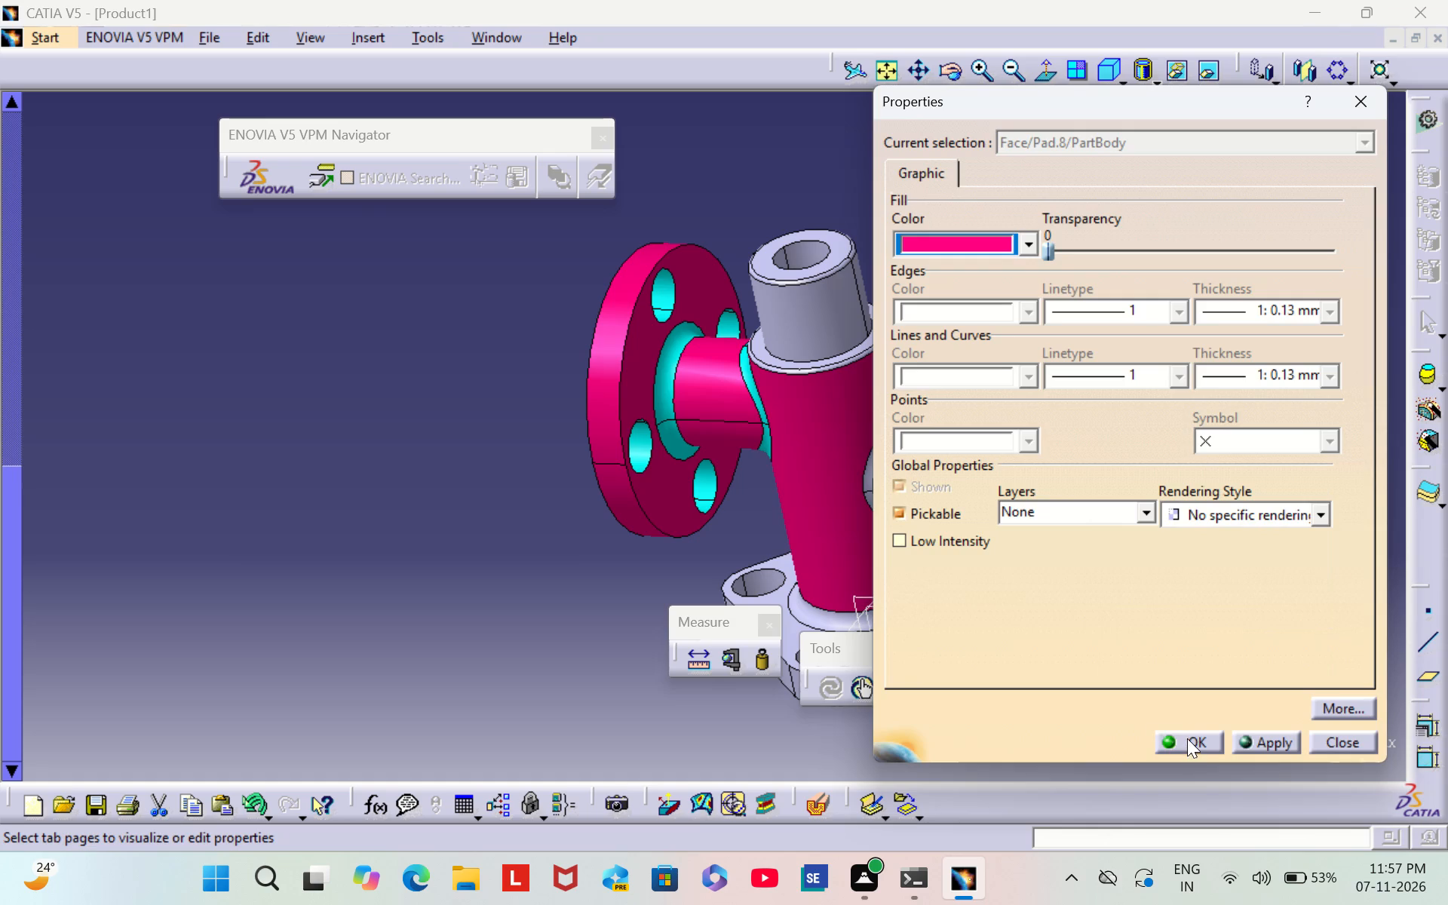
pyautogui.click(1187, 738)
pyautogui.click(516, 541)
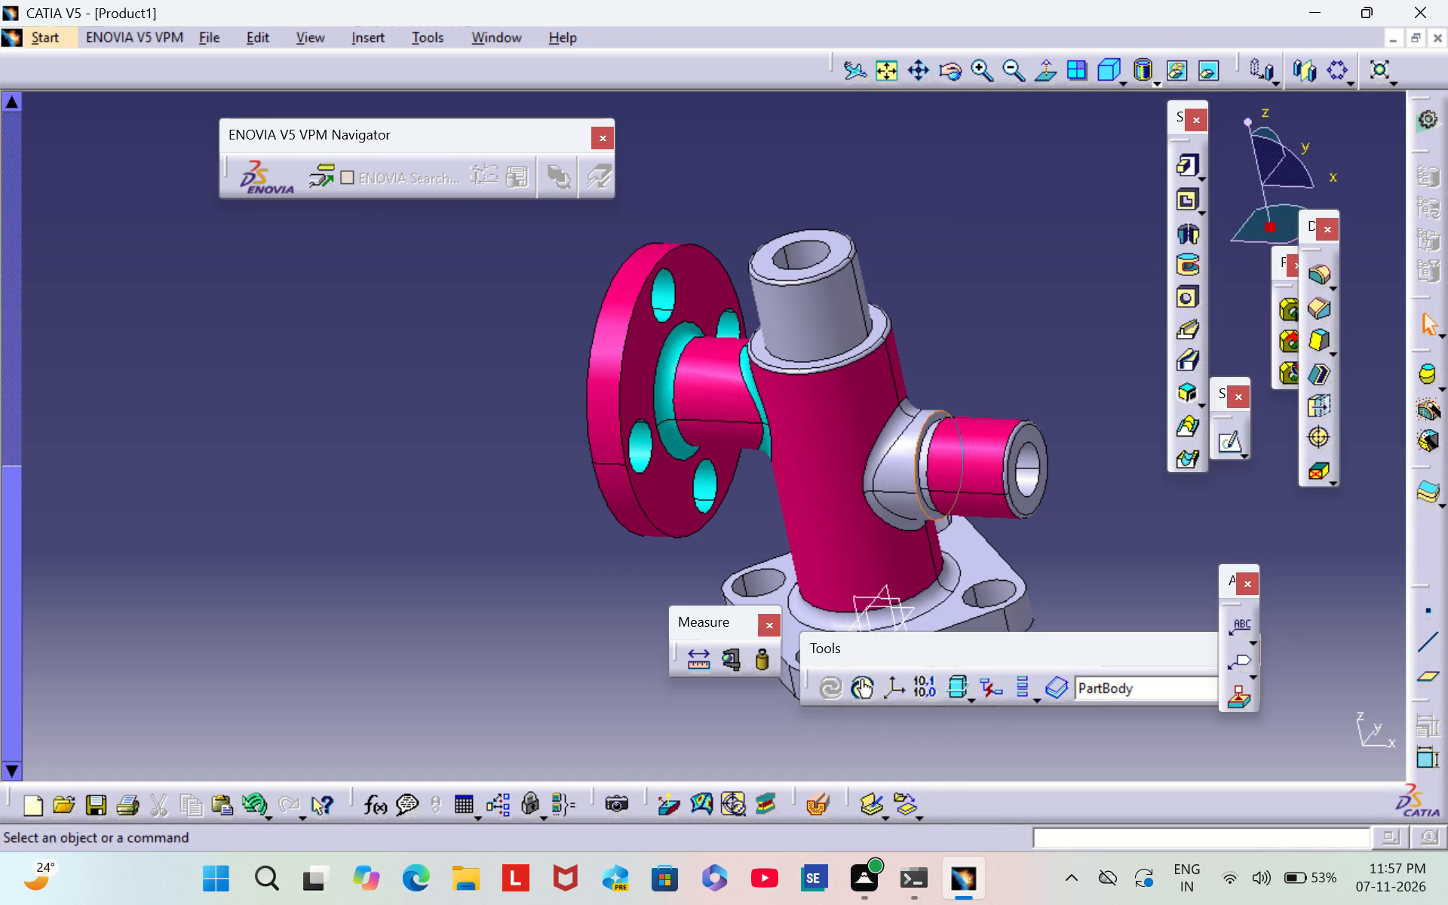
# Set the fill colour of the side branch's thicker boss, where it joins the main cylinder, to deep pink.
pyautogui.rightClick(884, 489)
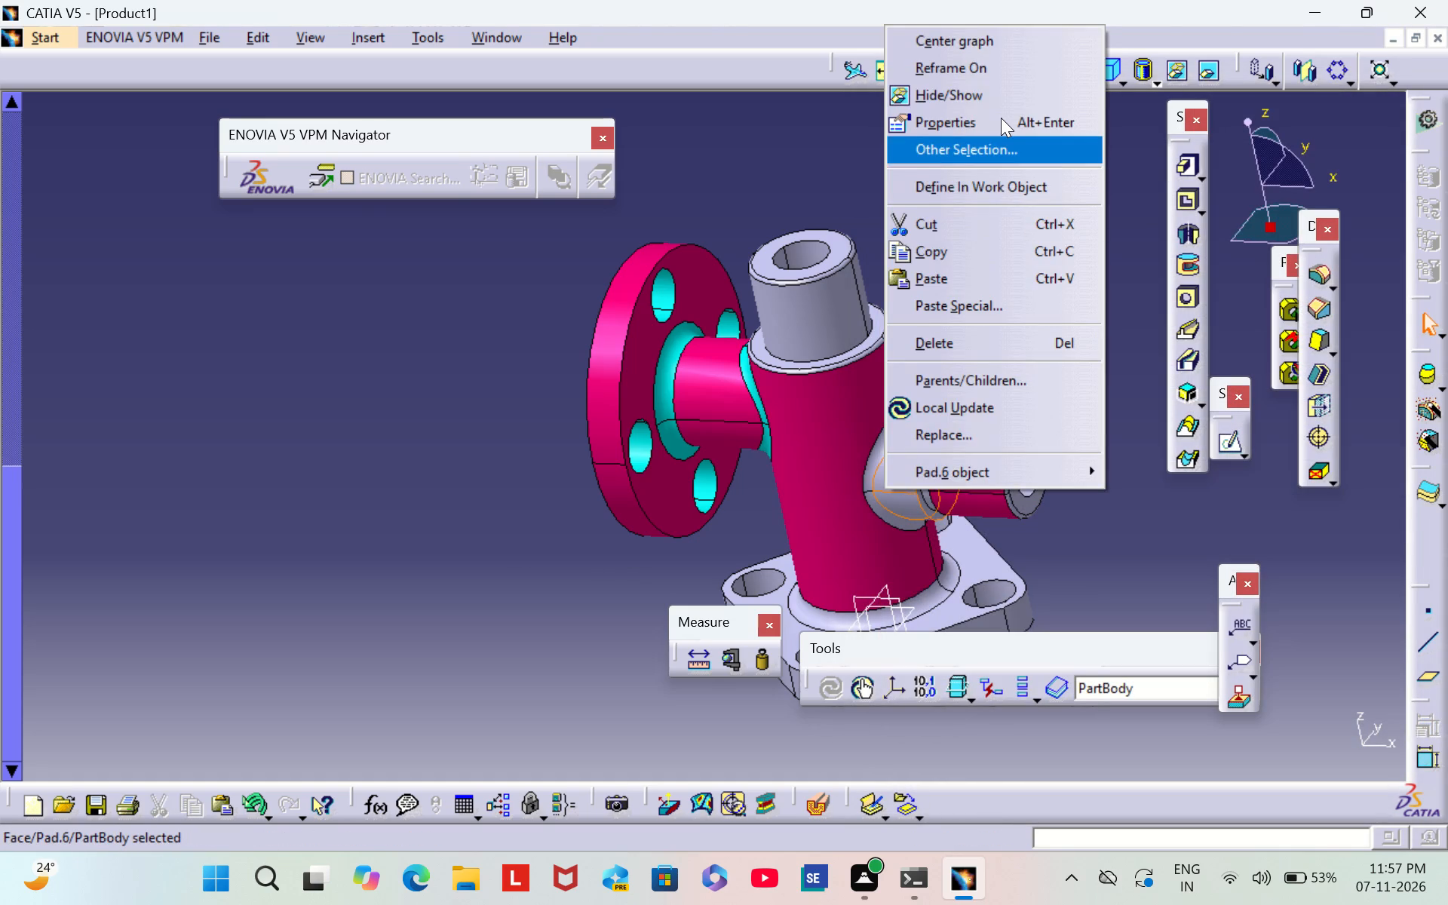
pyautogui.click(993, 118)
pyautogui.click(1005, 249)
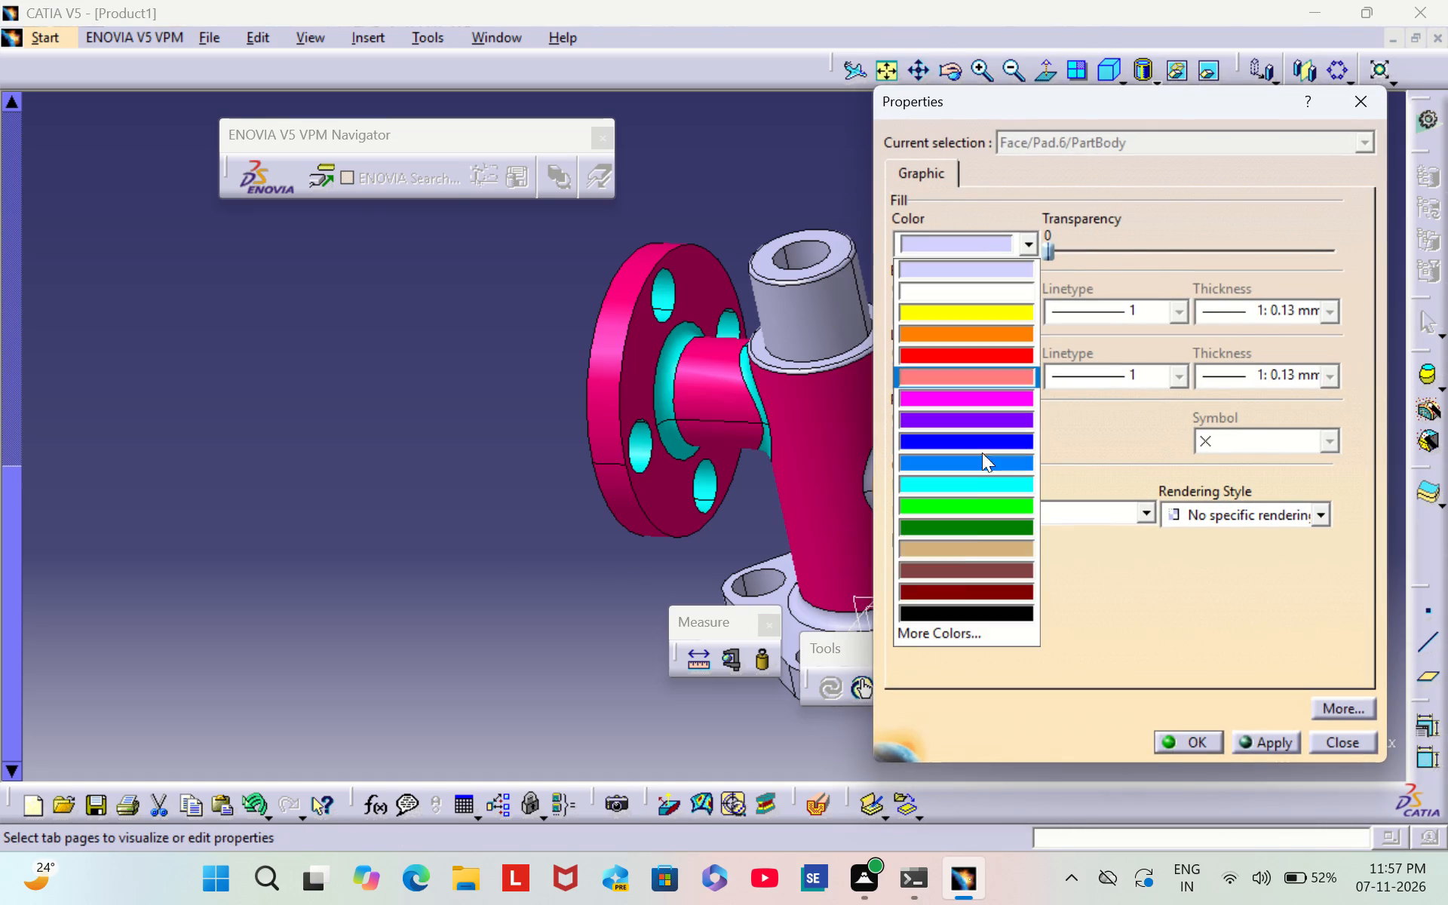
pyautogui.click(961, 633)
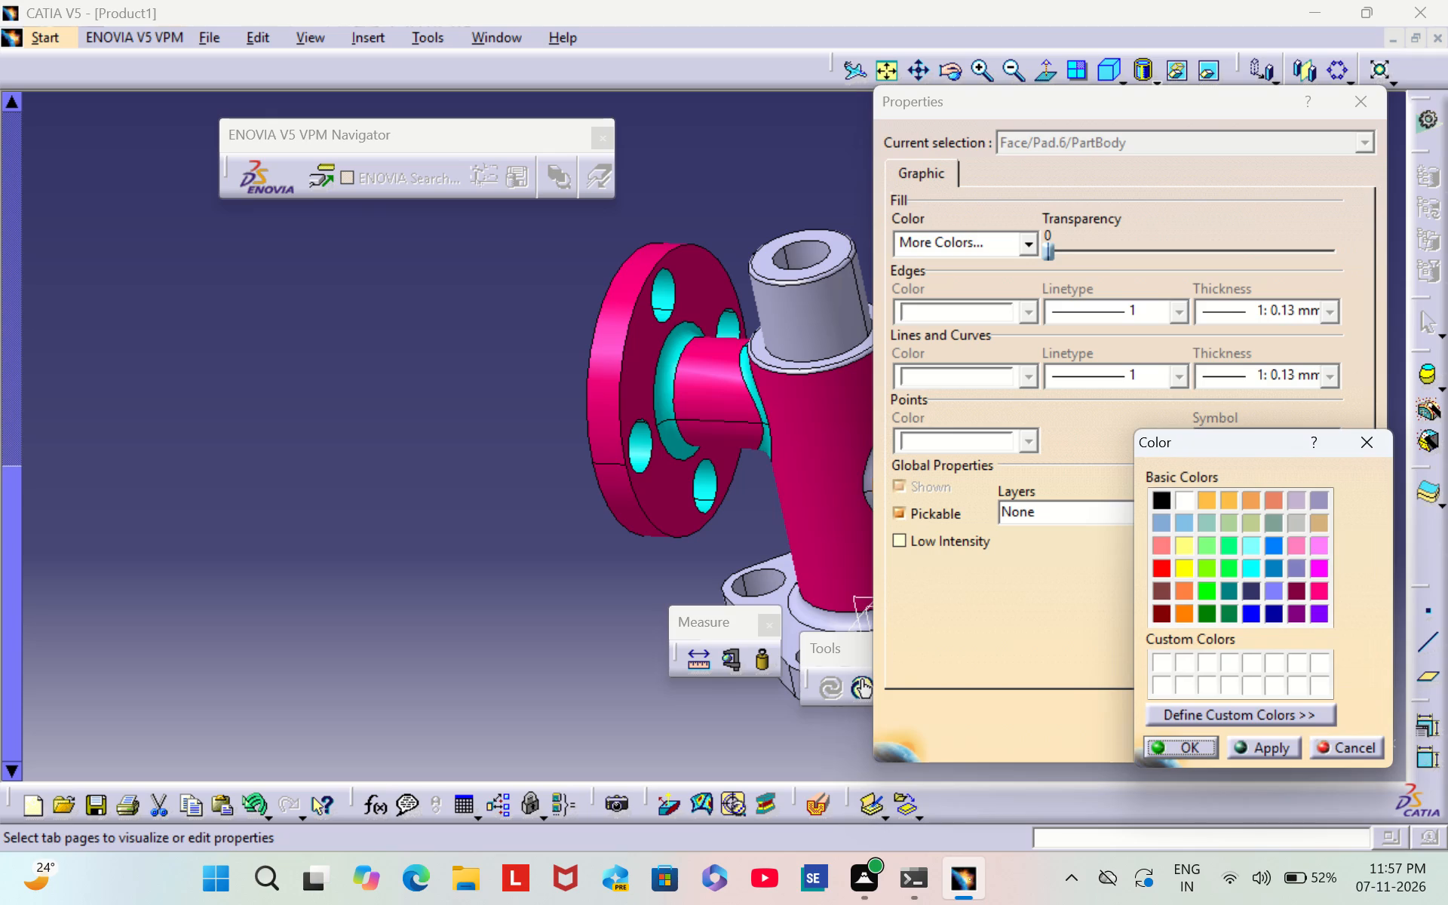
pyautogui.click(1320, 591)
pyautogui.click(1190, 750)
pyautogui.click(1191, 748)
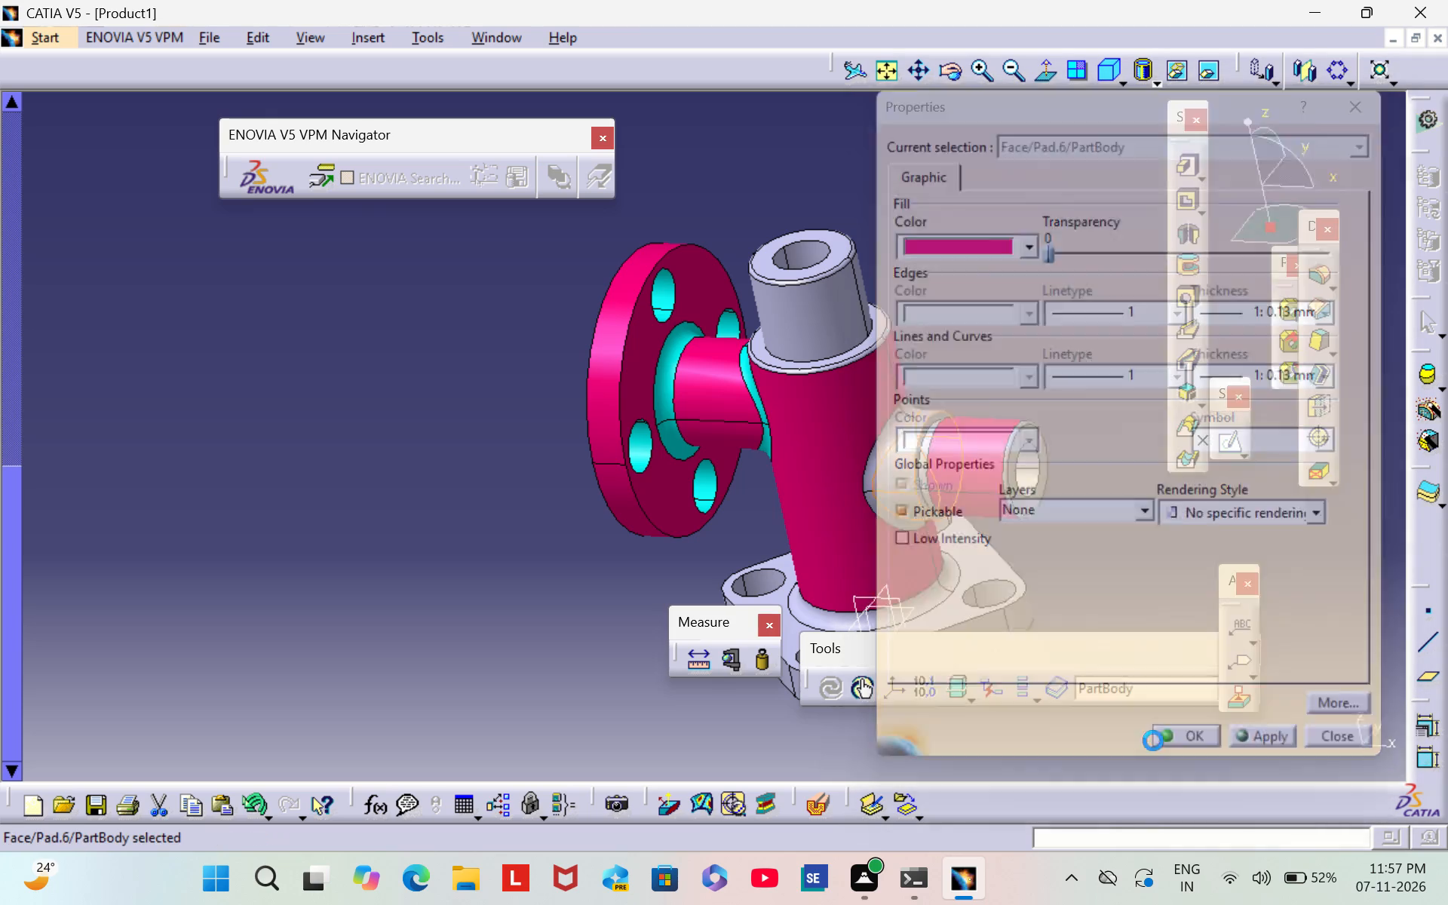
pyautogui.click(517, 587)
# Set the fill colour of the upper neck's outer cylindrical face, above the main cylinder, to deep pink.
pyautogui.scroll(-1, 1005, 330)
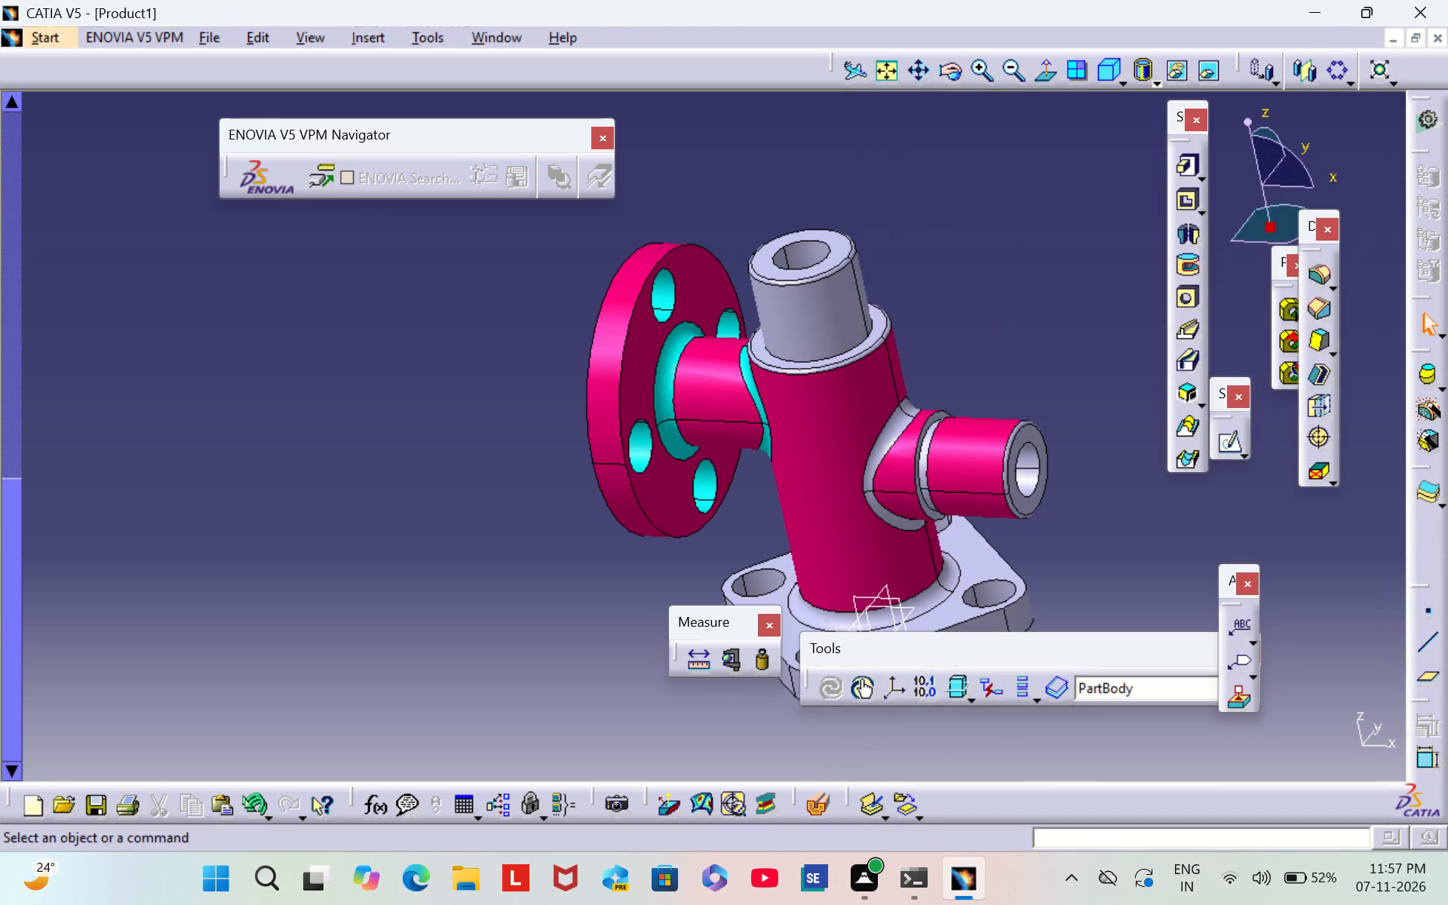
pyautogui.tripleClick(981, 69)
pyautogui.doubleClick(981, 69)
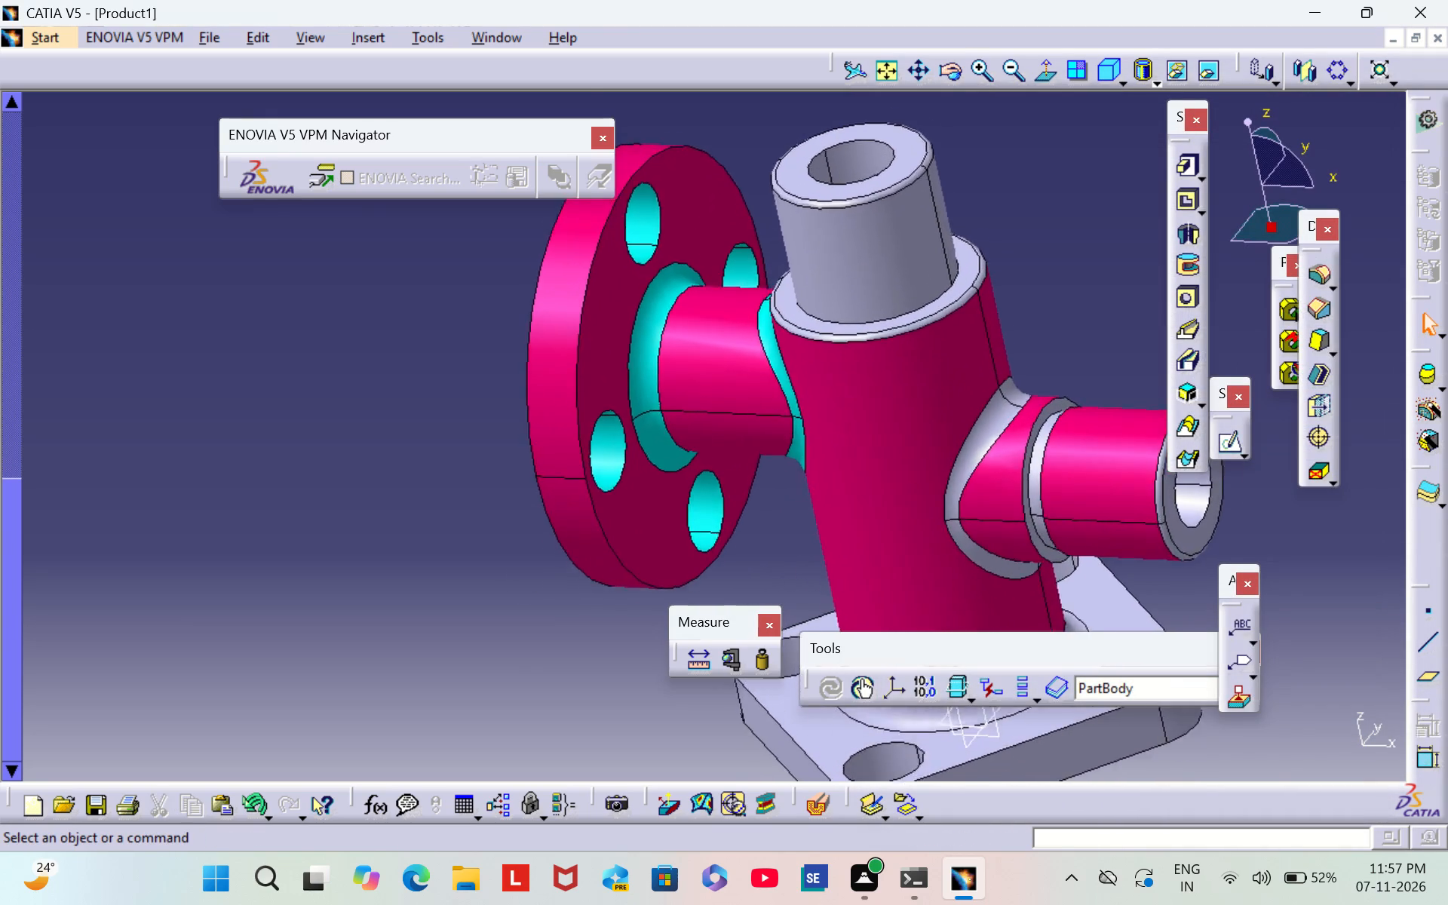
pyautogui.rightClick(918, 206)
pyautogui.click(986, 304)
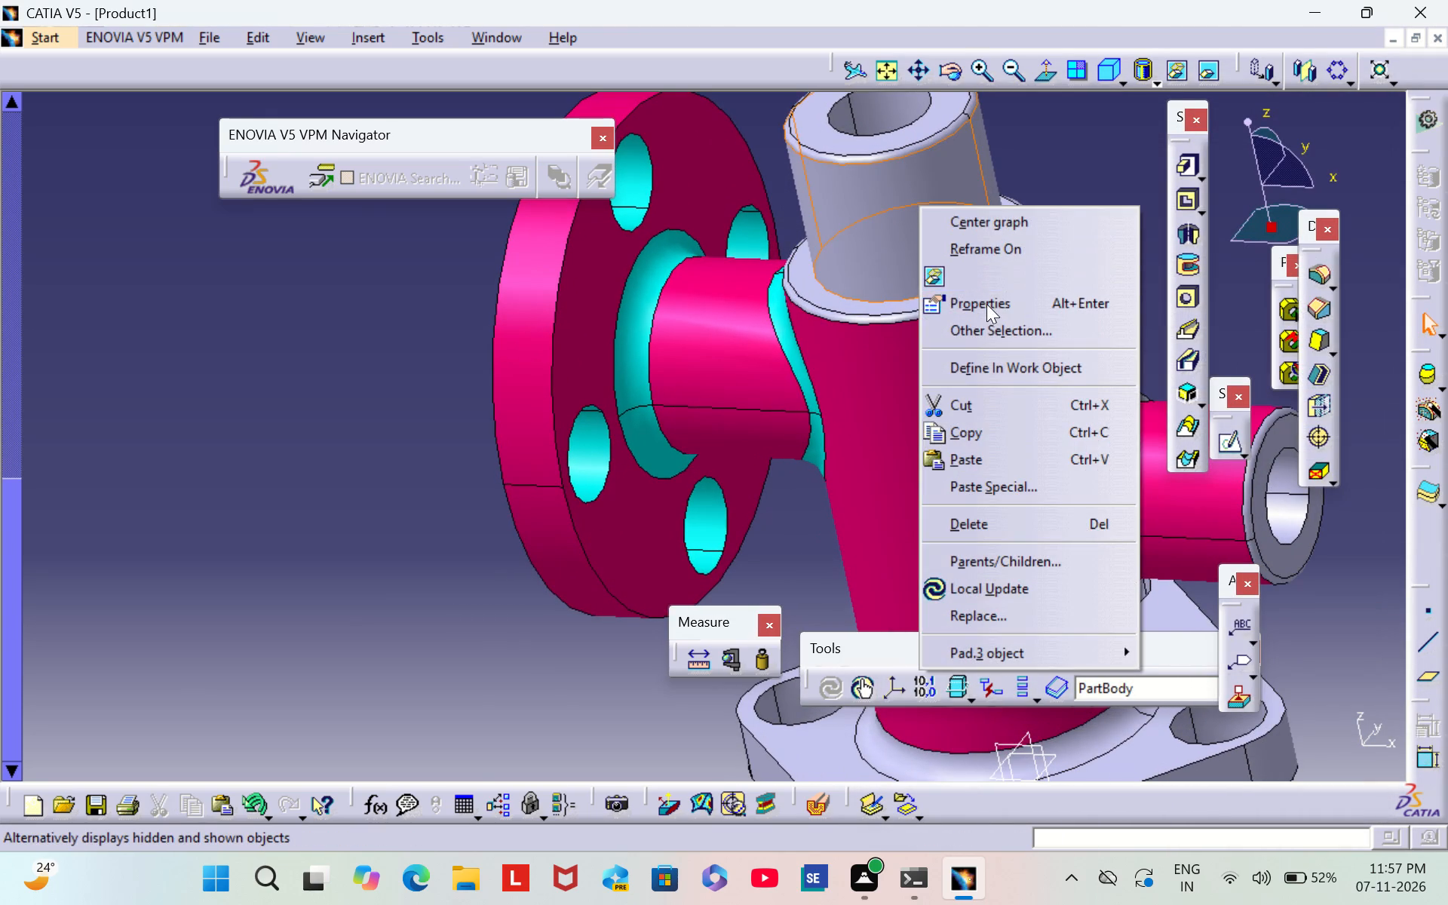
pyautogui.click(1003, 239)
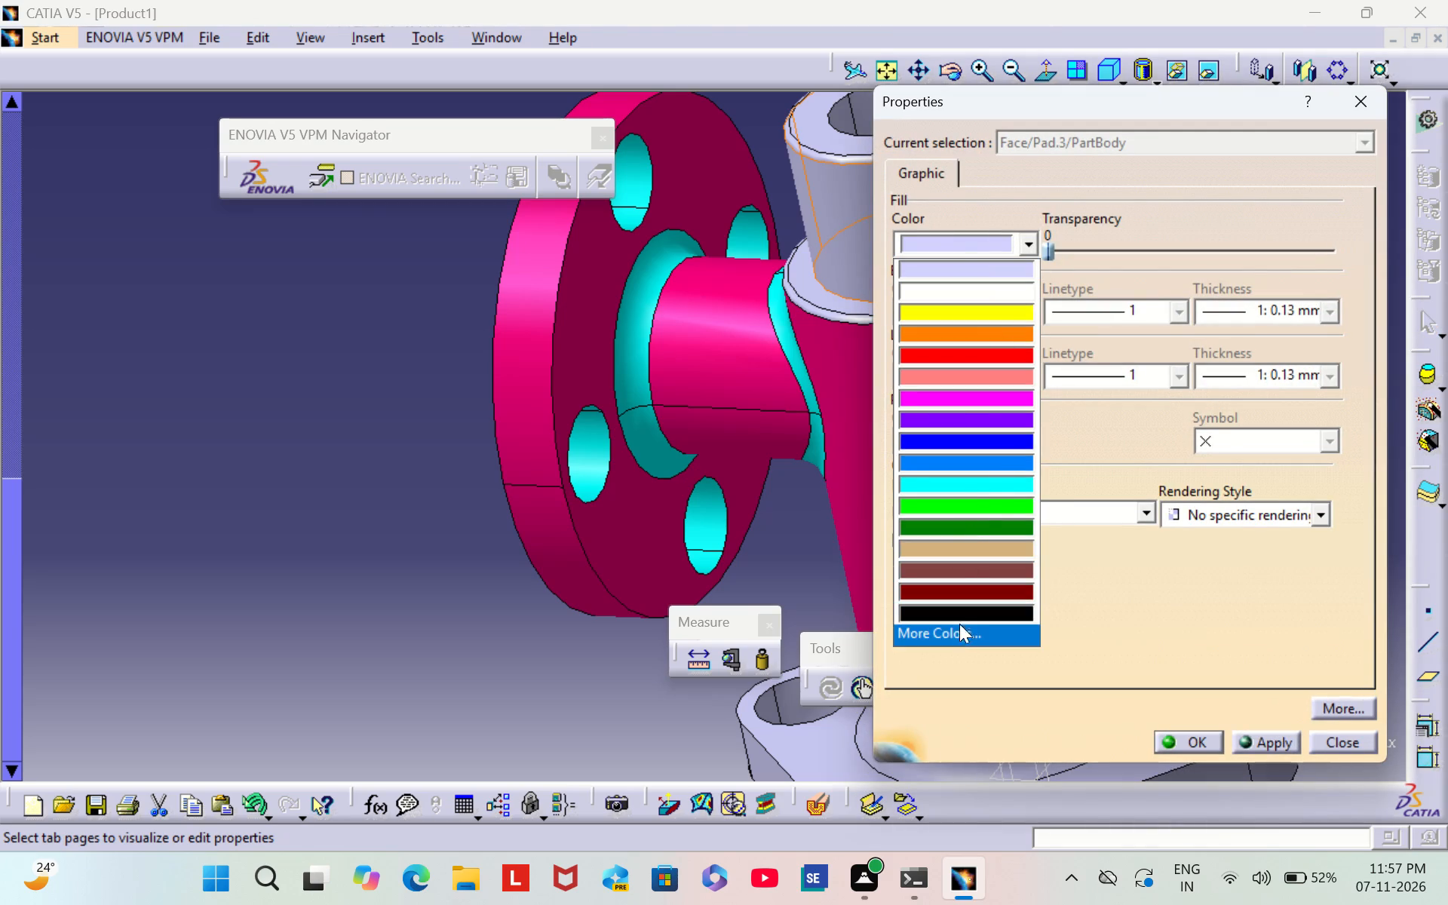
pyautogui.click(959, 628)
pyautogui.click(1319, 591)
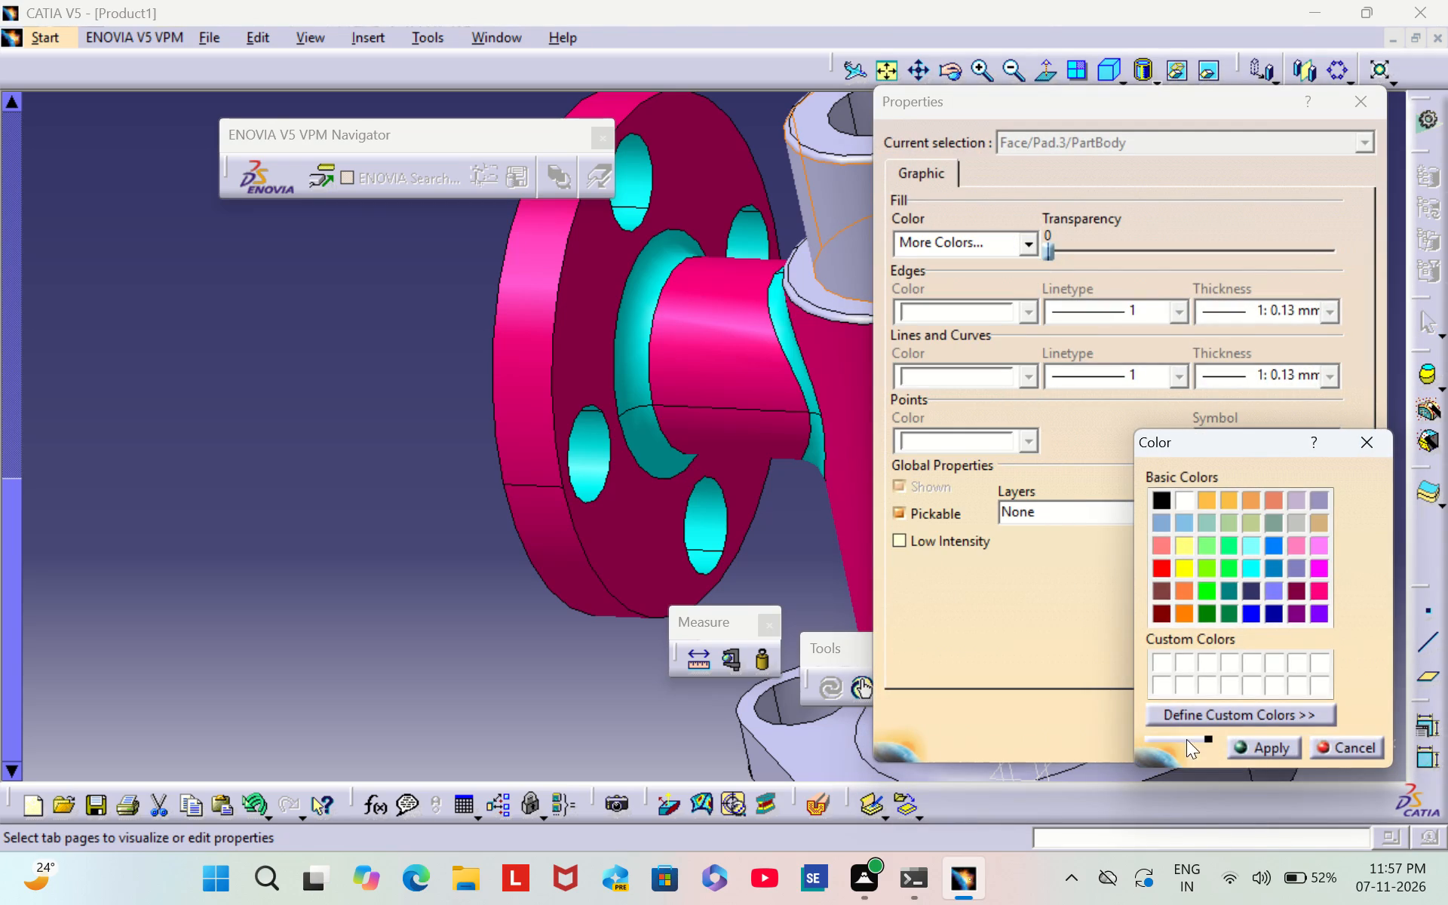
pyautogui.click(1175, 739)
pyautogui.click(1203, 741)
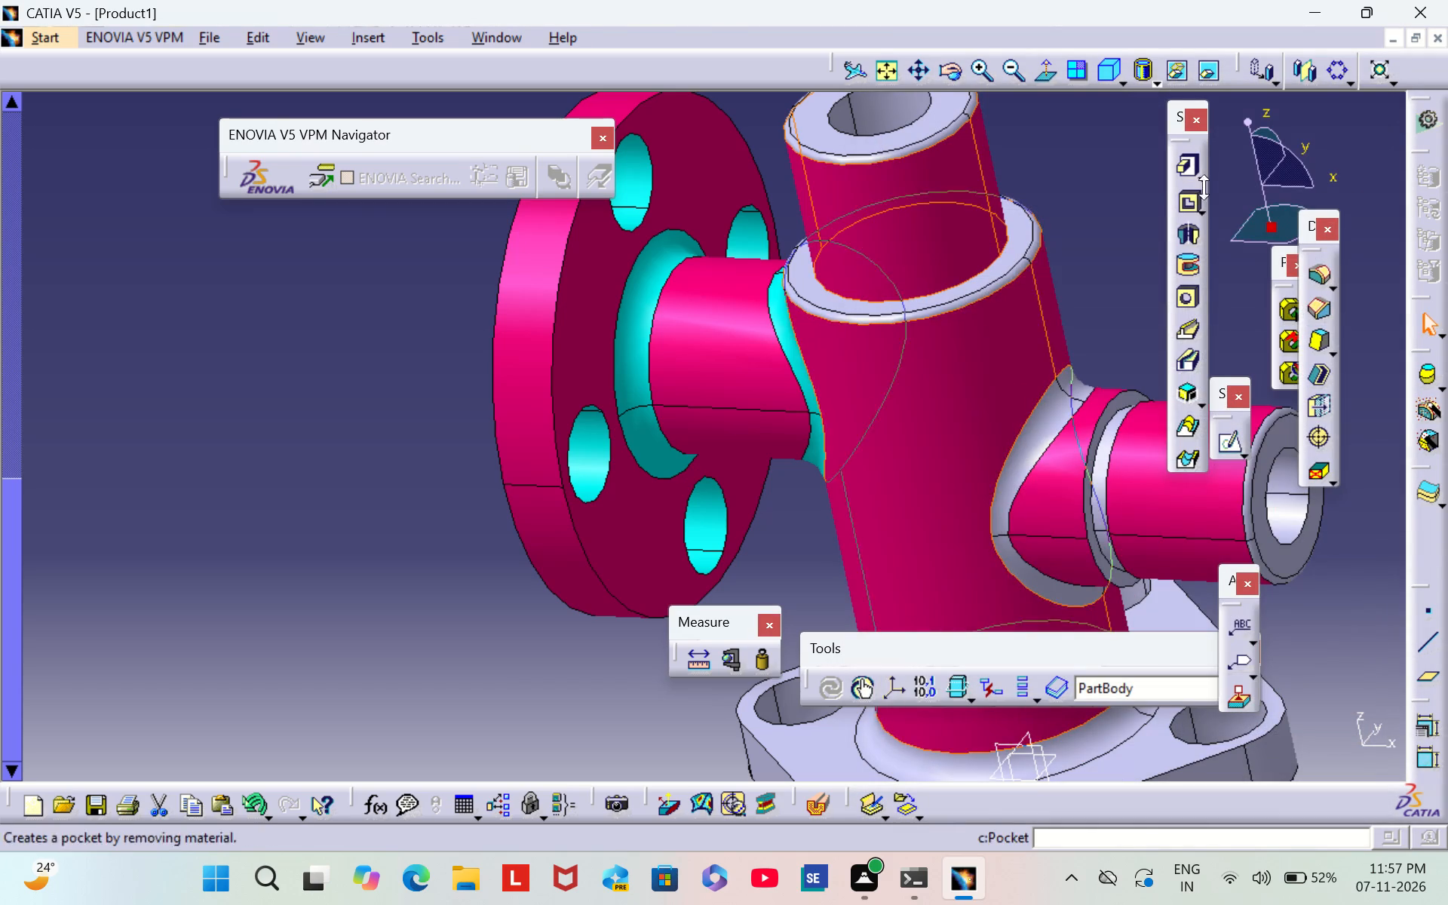
pyautogui.click(1111, 195)
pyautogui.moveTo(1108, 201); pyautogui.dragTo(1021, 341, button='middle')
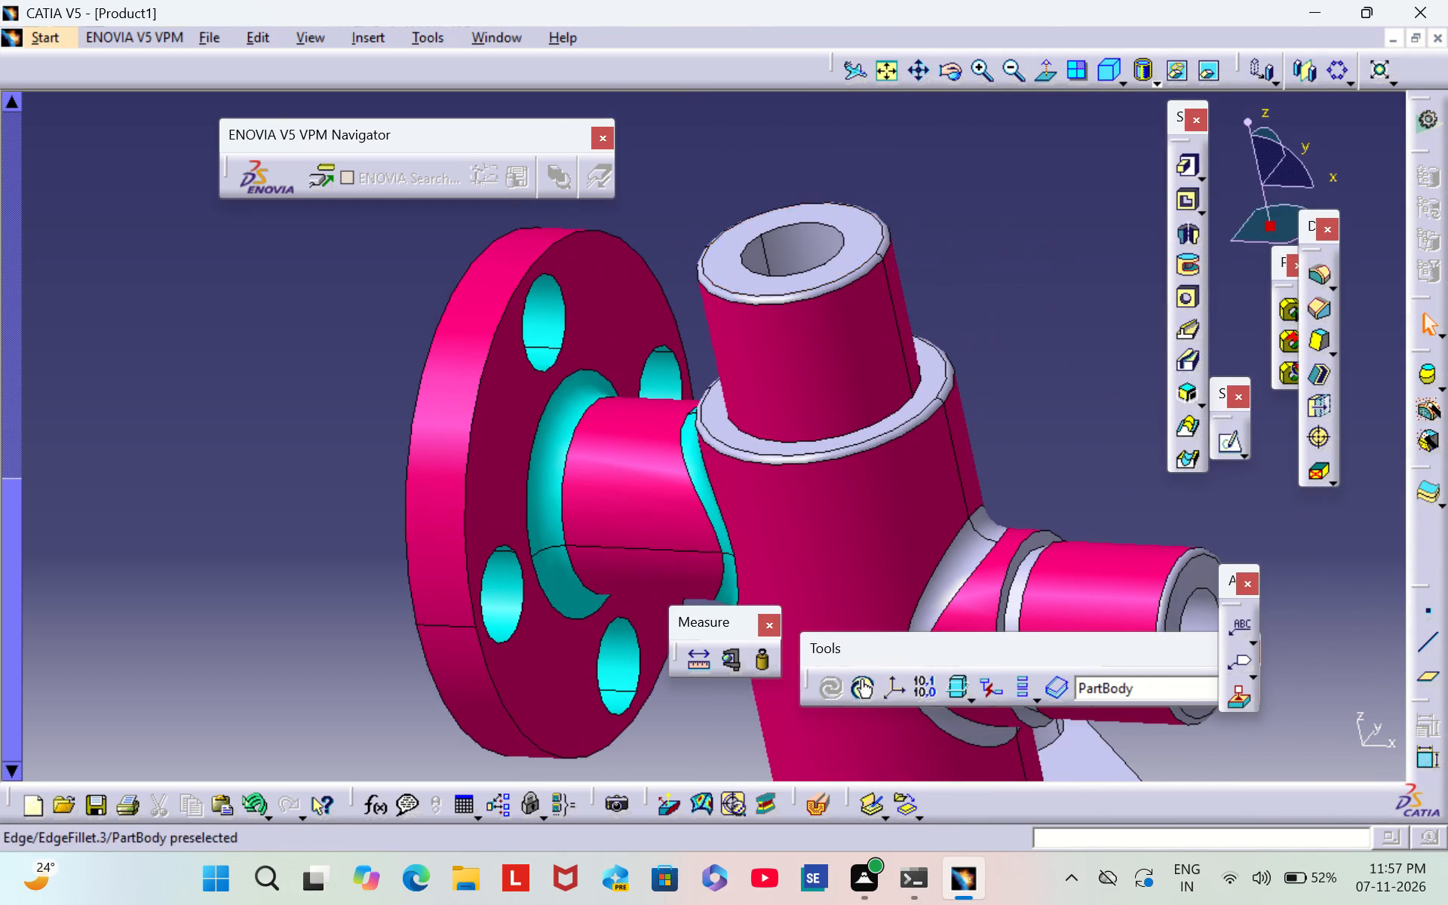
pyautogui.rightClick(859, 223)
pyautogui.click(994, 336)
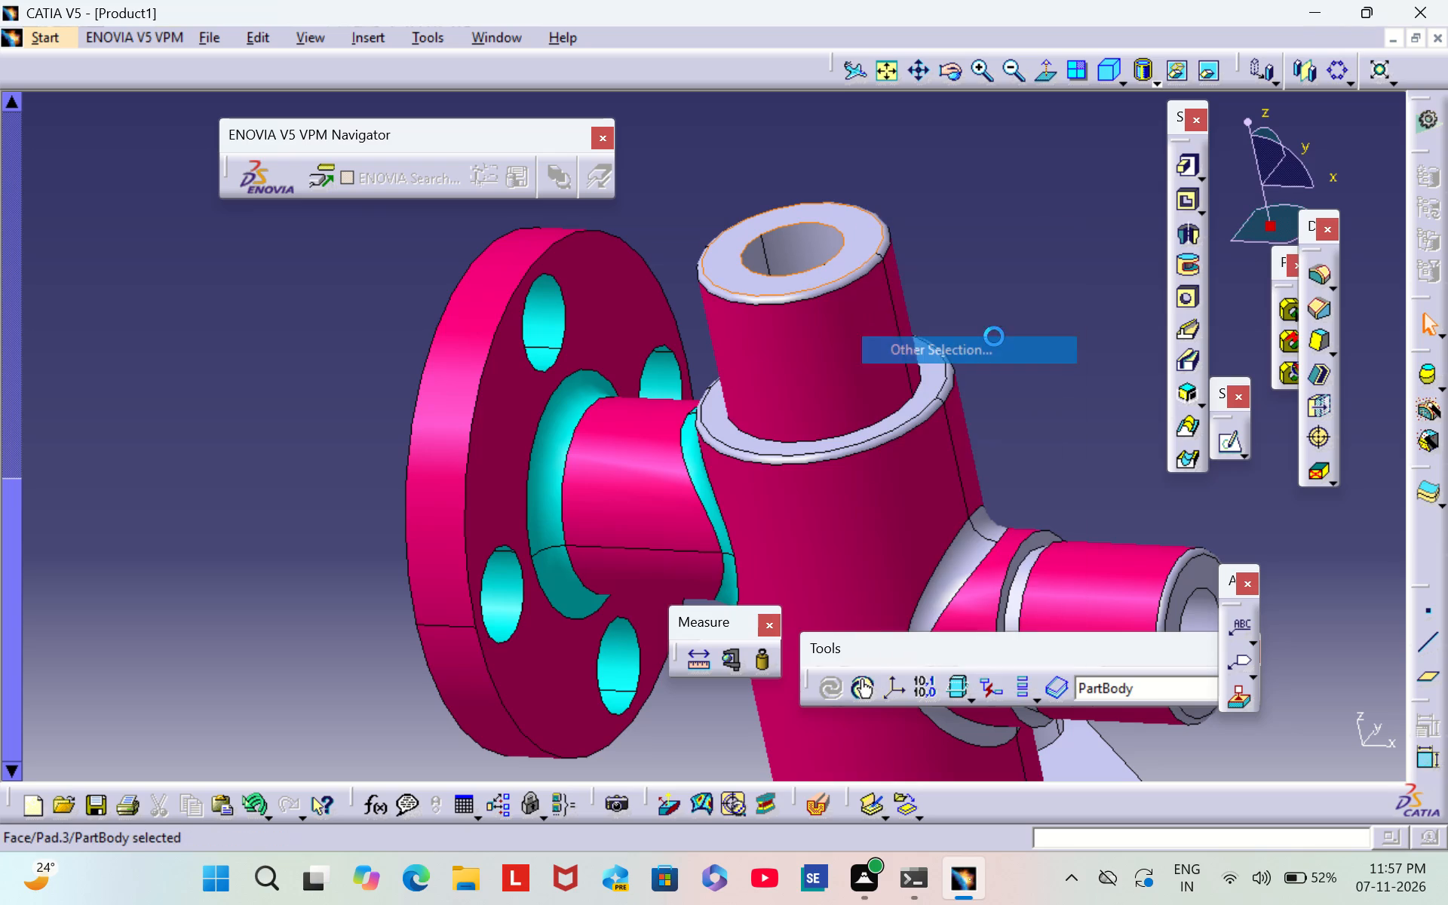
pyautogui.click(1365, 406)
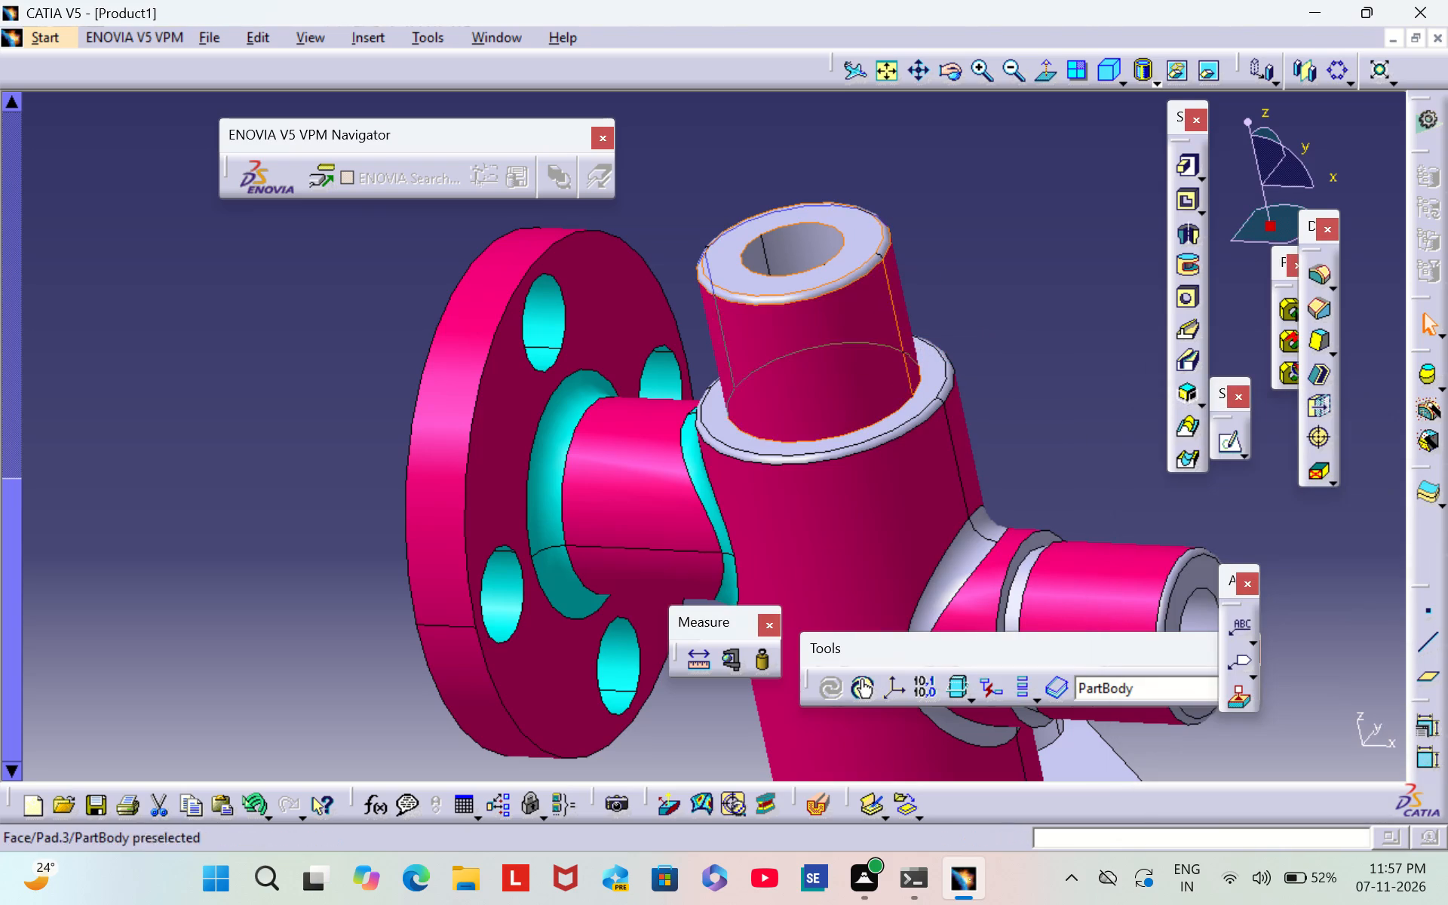
# Set the fill colour of the upper neck's annular end face around the bore to deep pink.
pyautogui.rightClick(848, 222)
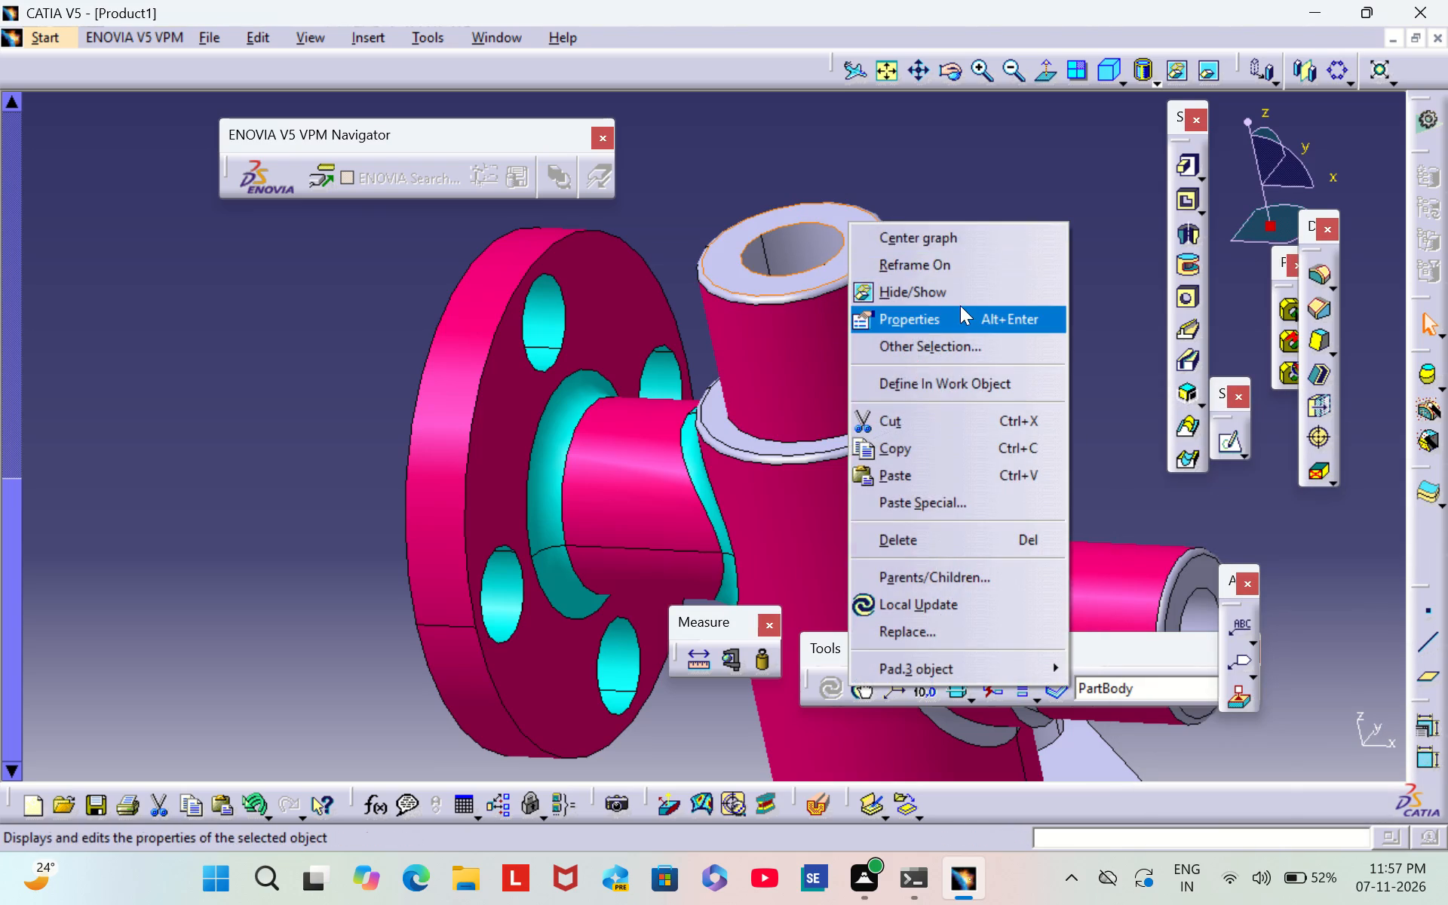
pyautogui.click(962, 310)
pyautogui.click(1014, 248)
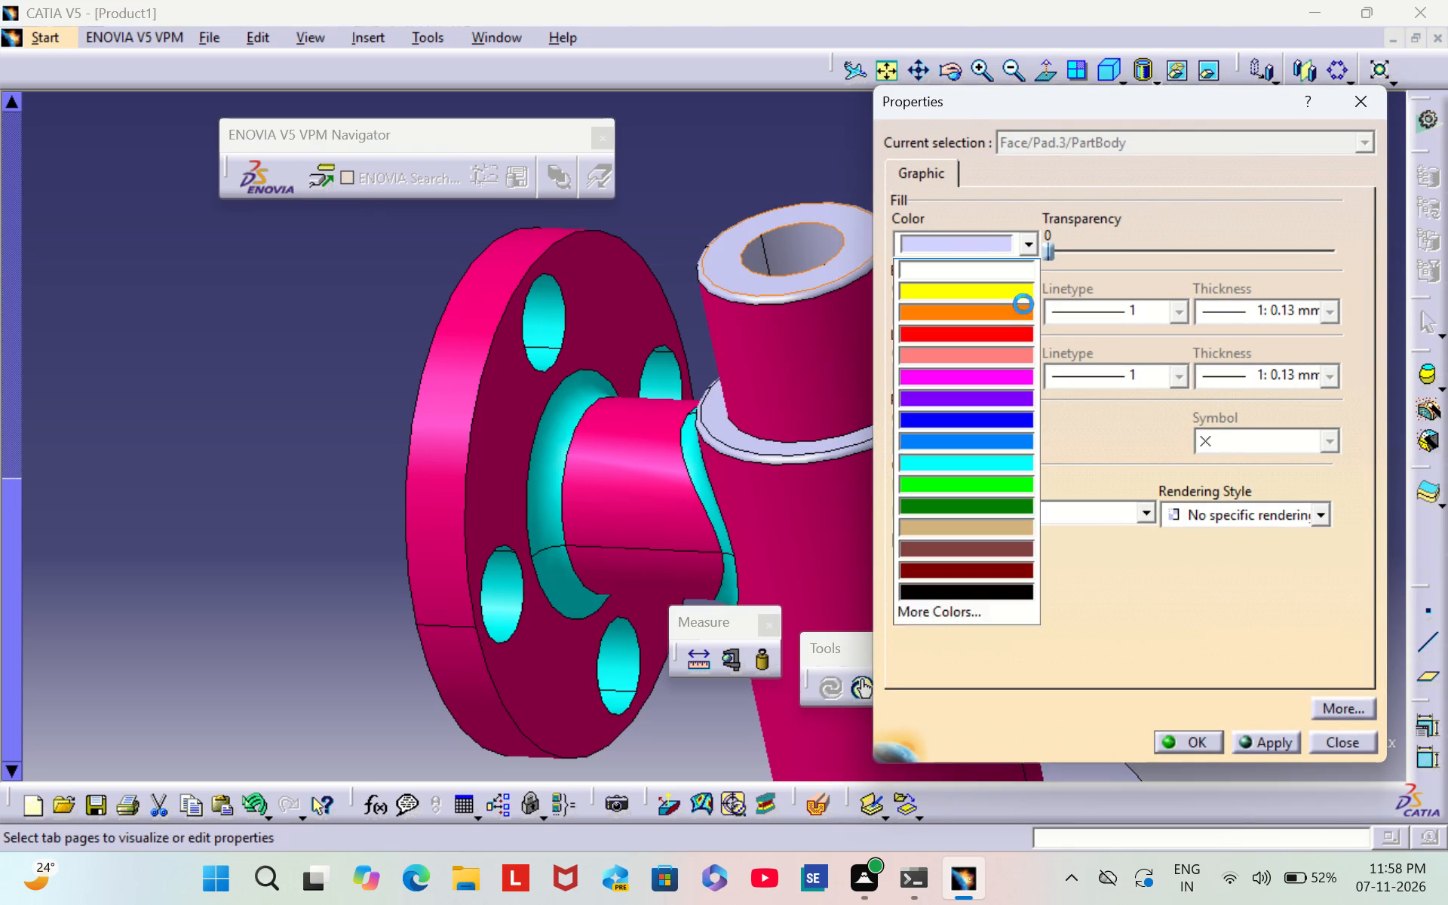
pyautogui.click(1009, 627)
pyautogui.click(1317, 587)
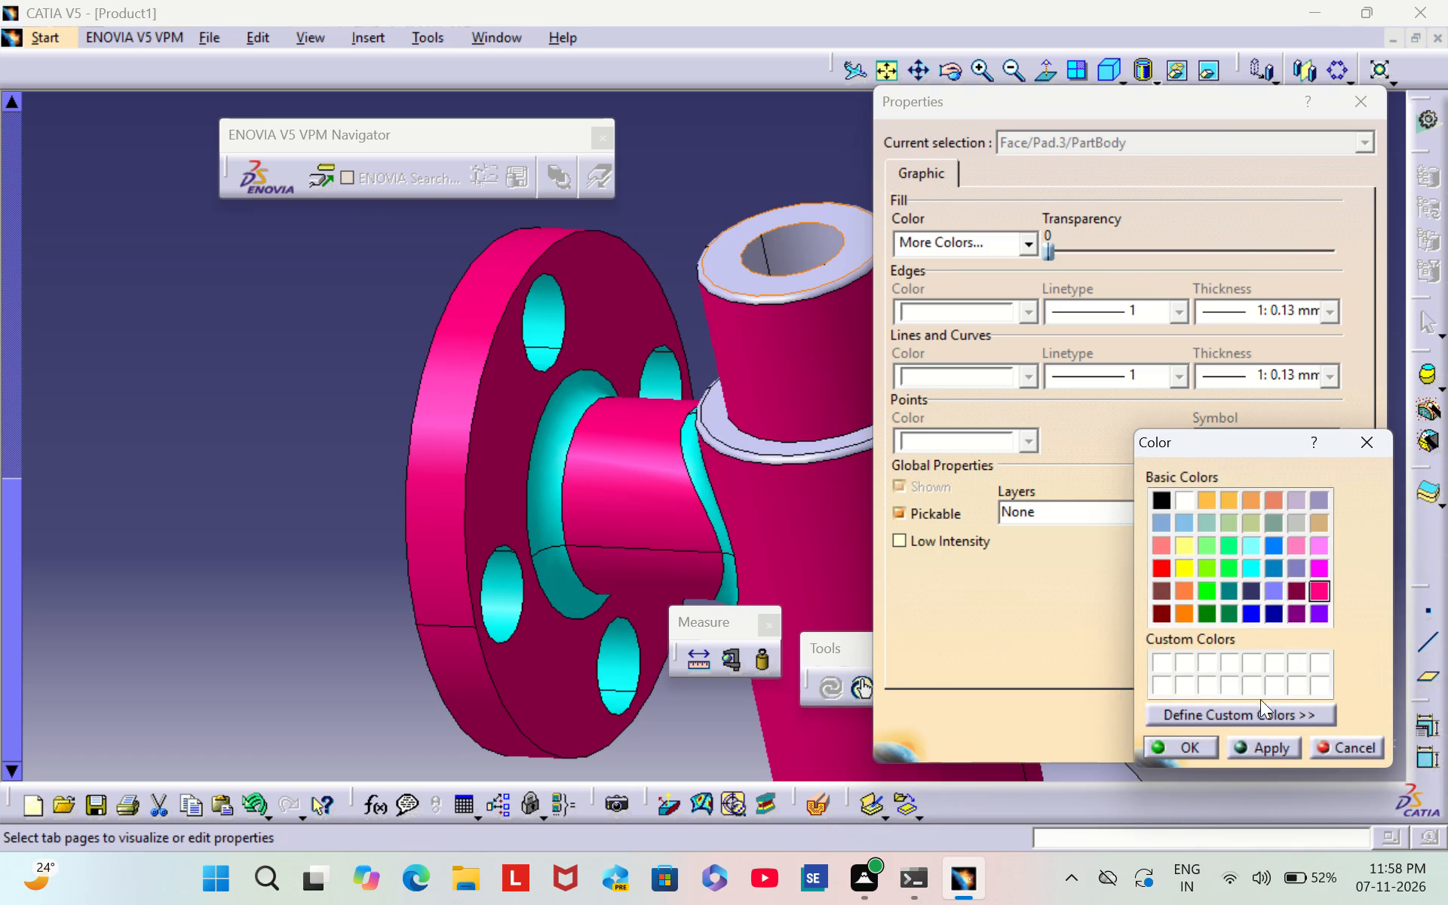
pyautogui.click(1183, 741)
pyautogui.click(1195, 737)
pyautogui.click(1136, 322)
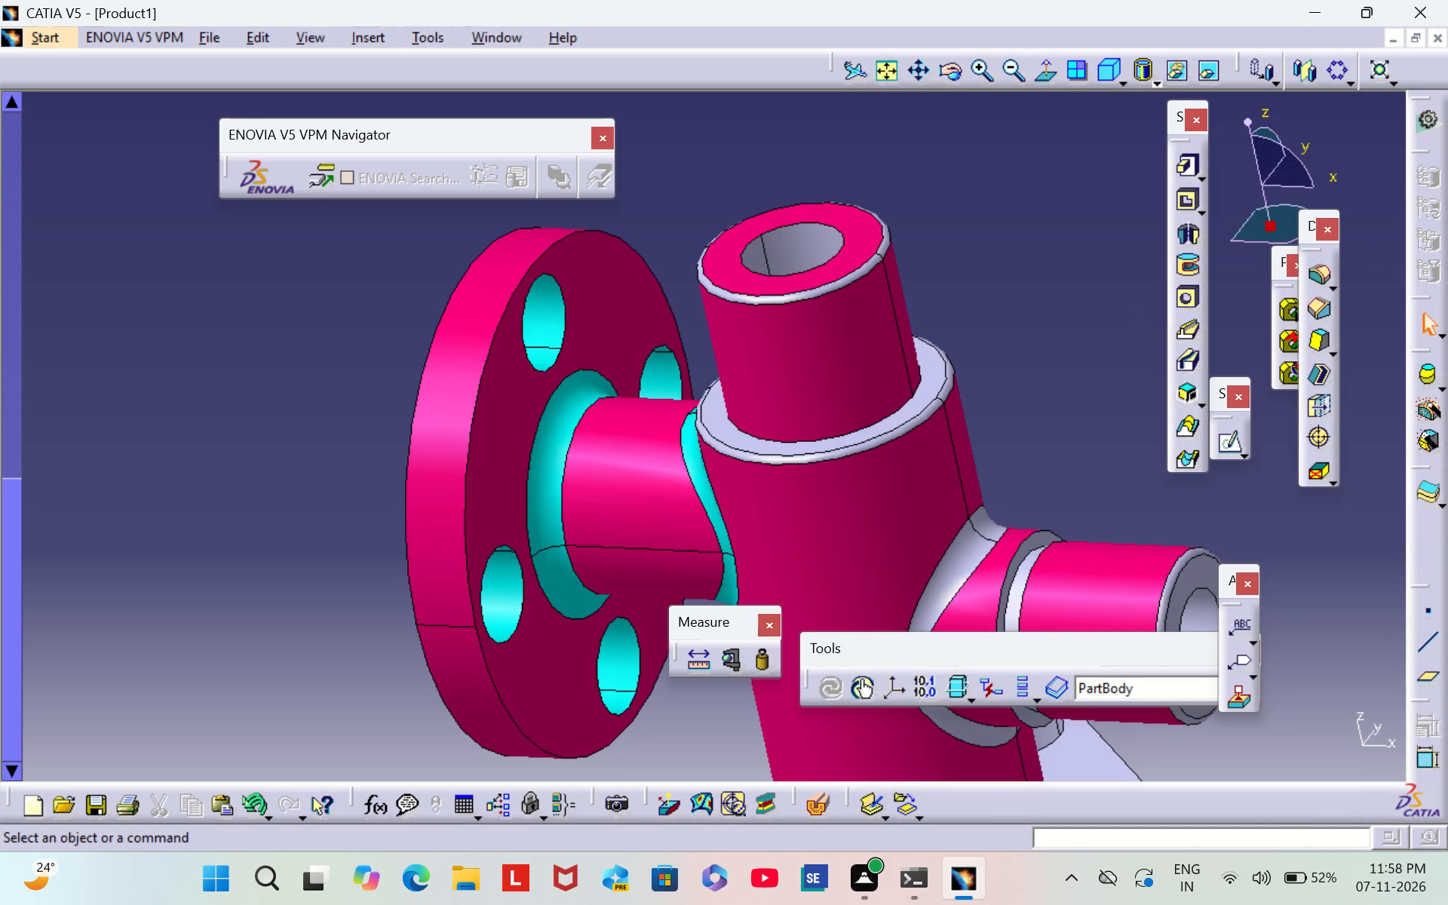
# Set the fill colour of the main cylinder's ring-shaped shoulder face around the base of the upper neck to deep pink.
pyautogui.rightClick(927, 380)
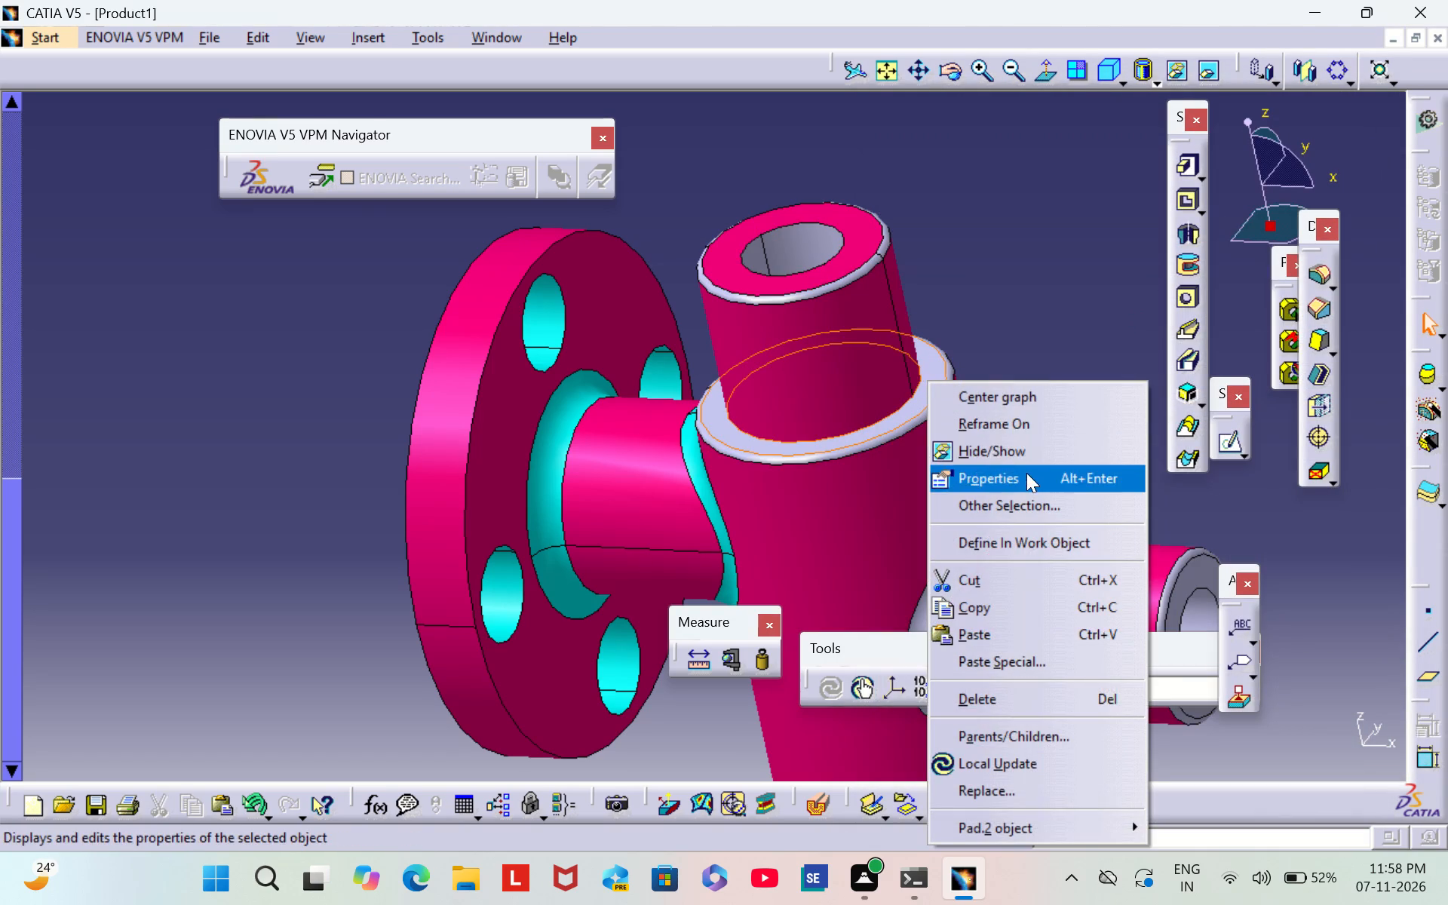
pyautogui.click(1027, 474)
pyautogui.click(1000, 251)
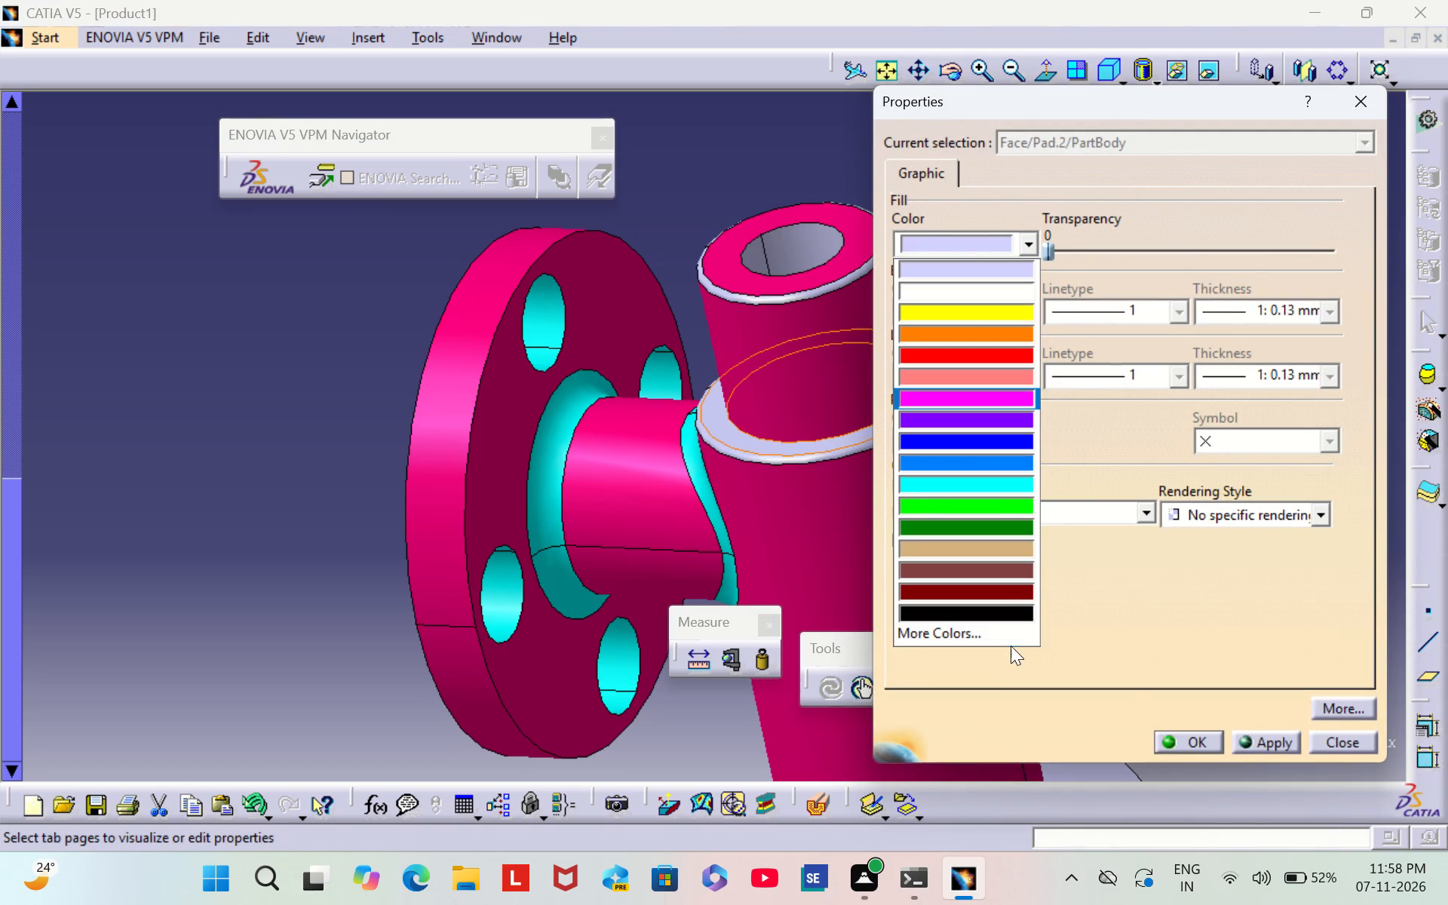
pyautogui.click(1010, 643)
pyautogui.click(1316, 590)
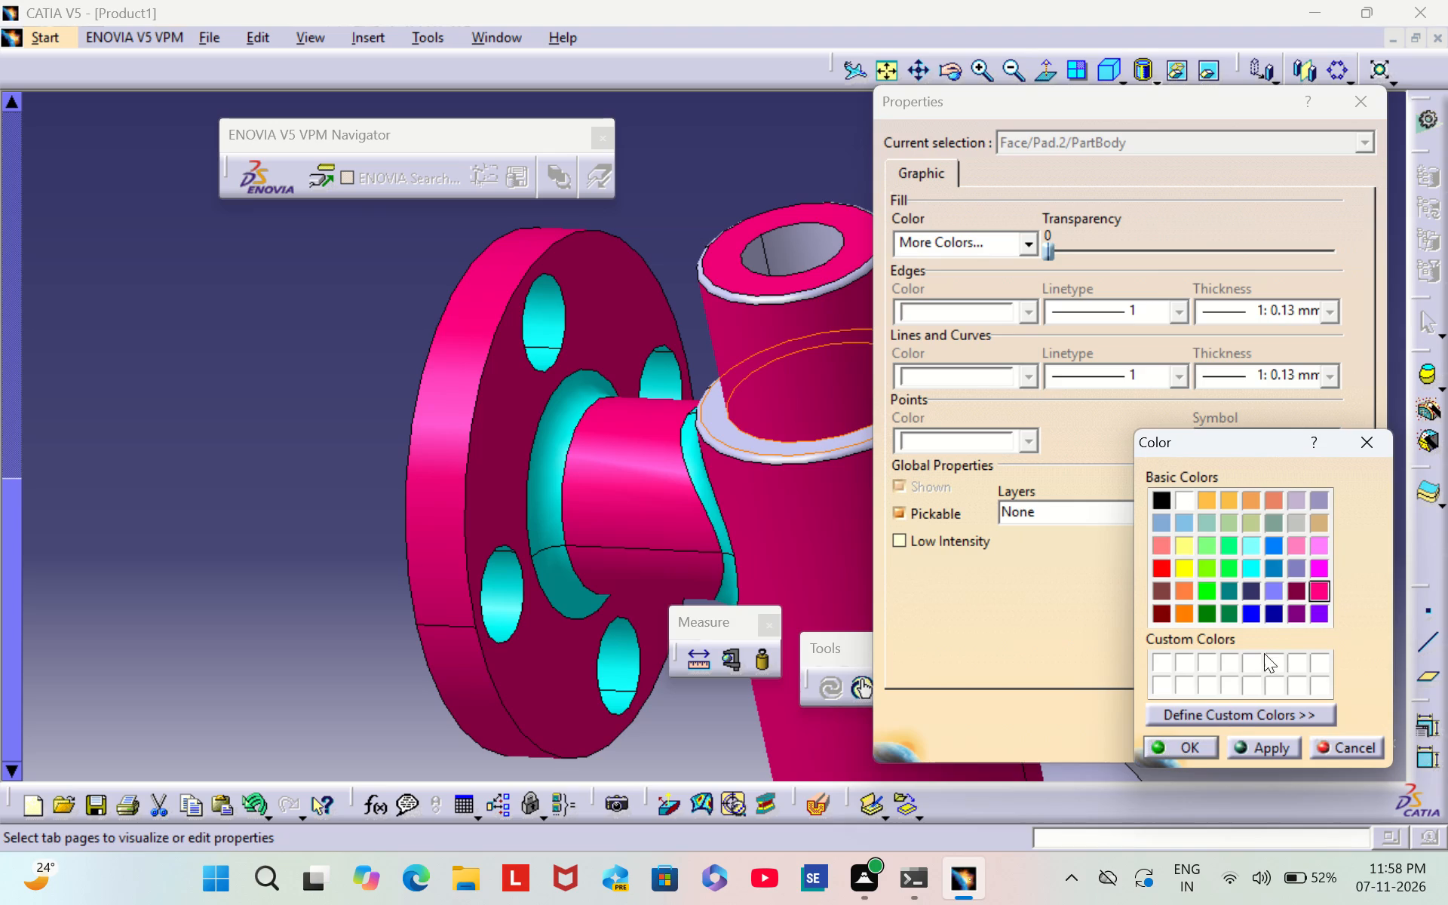
pyautogui.click(1191, 741)
pyautogui.click(1191, 741)
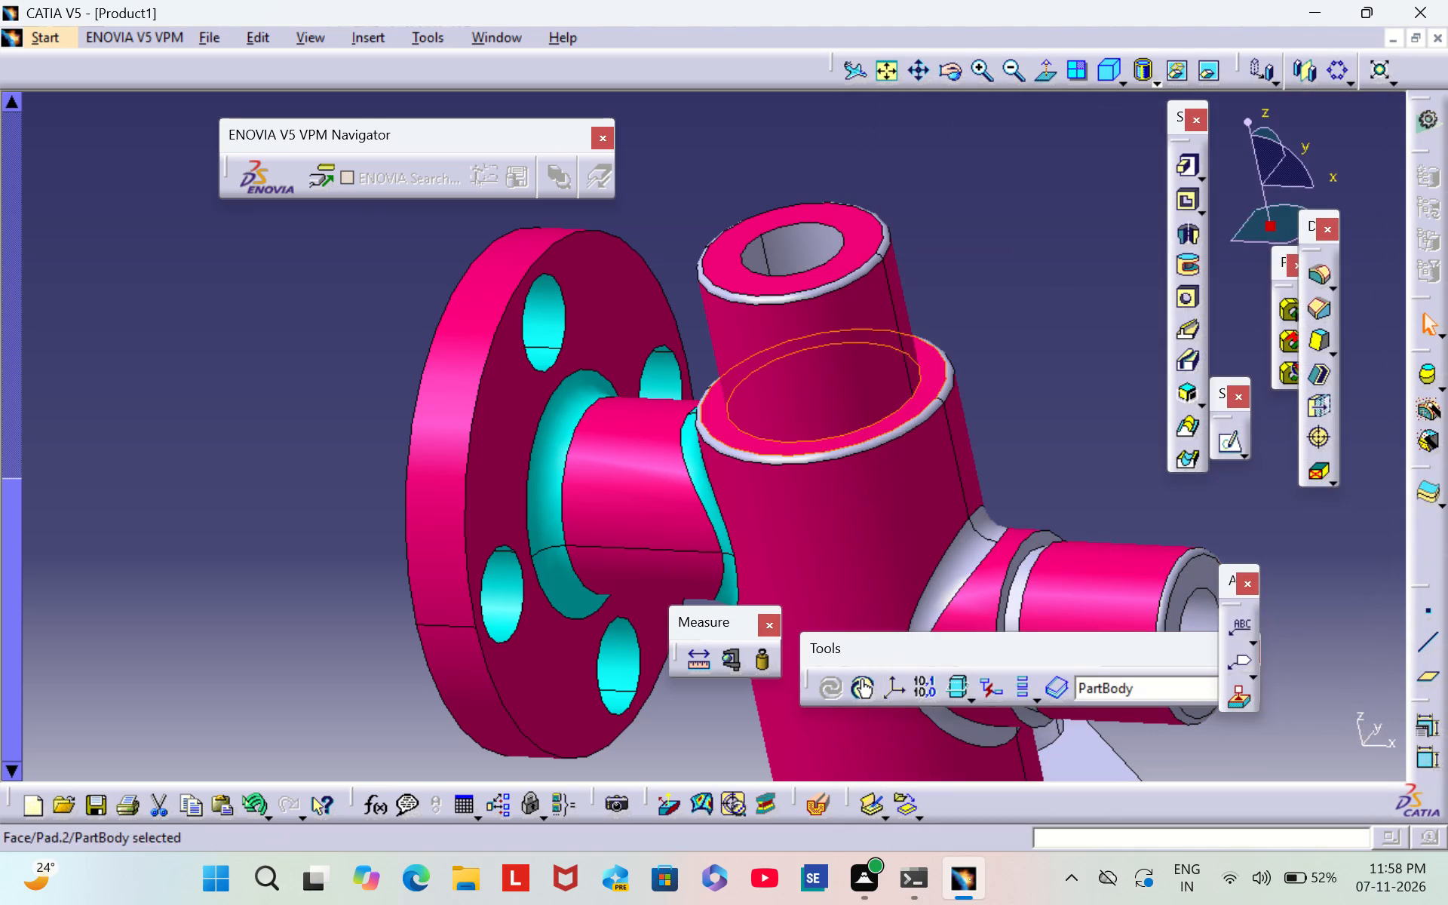
pyautogui.click(1106, 418)
# Add a 1 mm edge fillet where the upper neck meets the main cylinder's shoulder face.
pyautogui.moveTo(1141, 357); pyautogui.dragTo(1055, 243, button='middle')
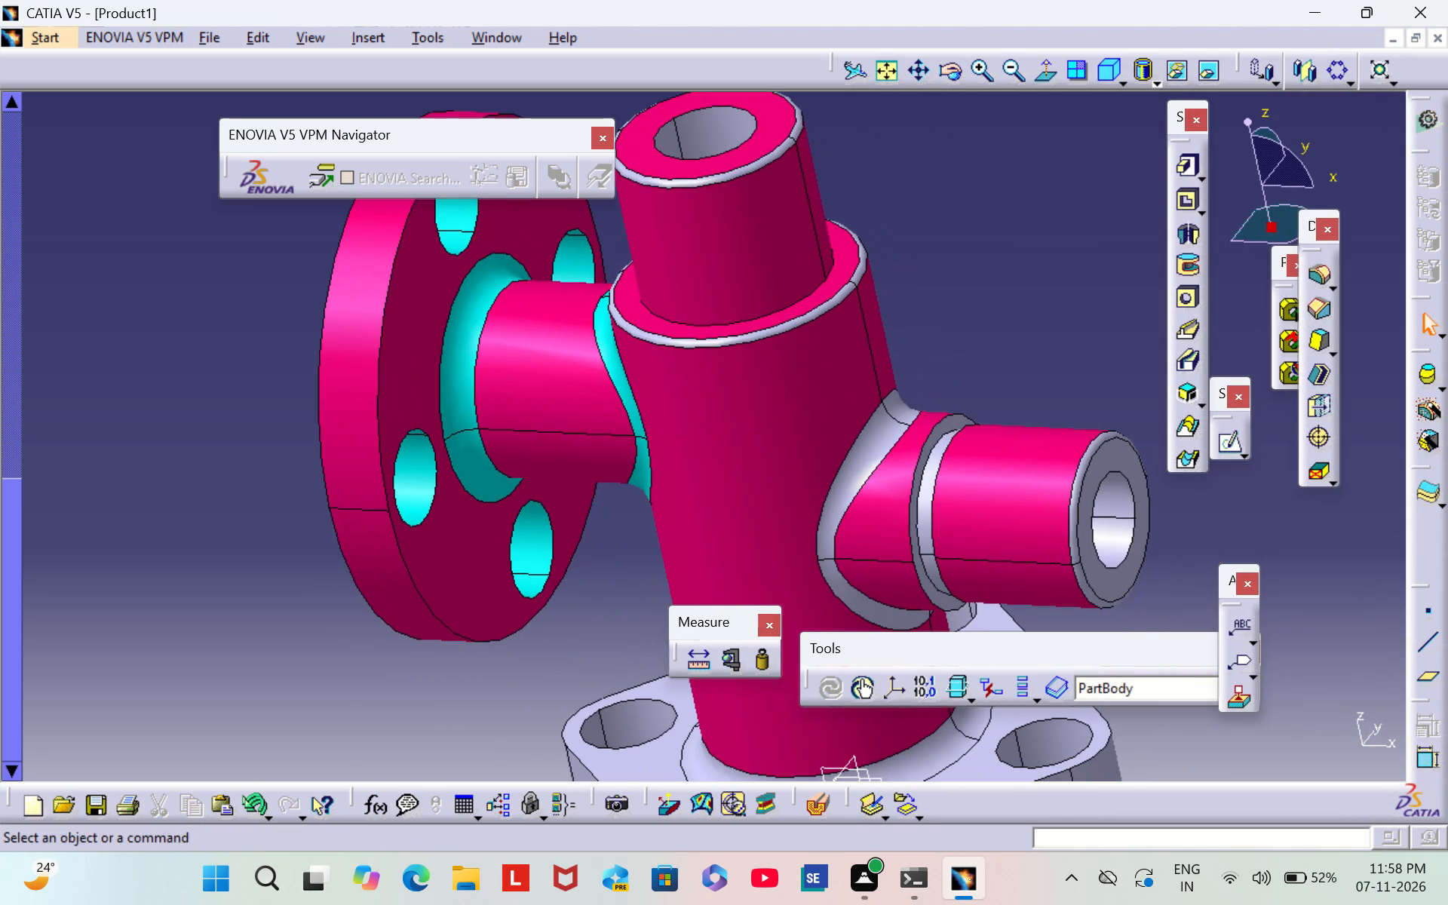
pyautogui.rightClick(820, 280)
pyautogui.click(1311, 274)
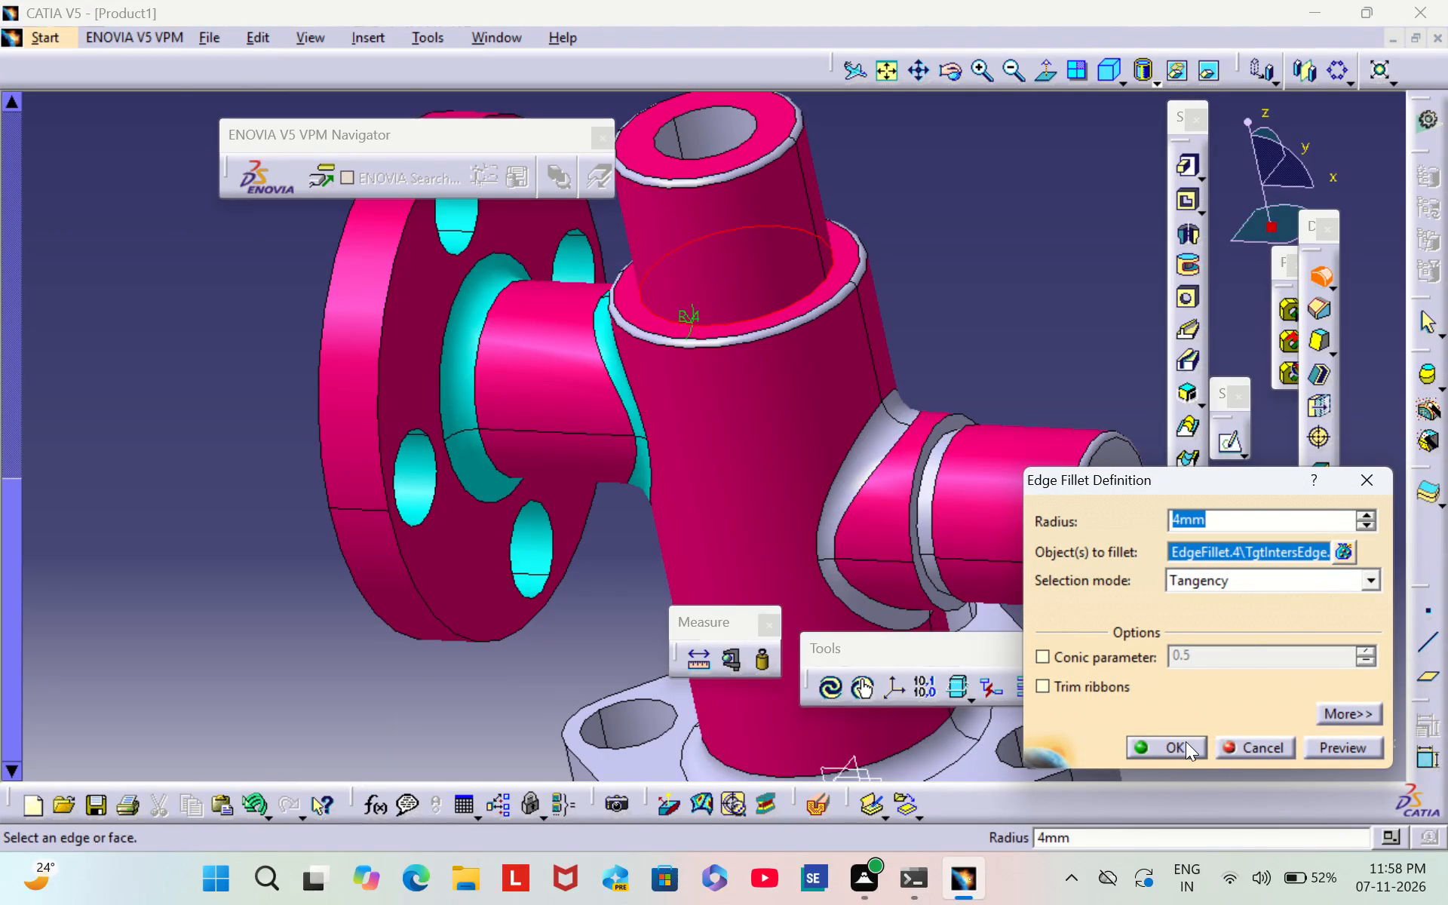
pyautogui.press('BackSpace')
pyautogui.press('1')
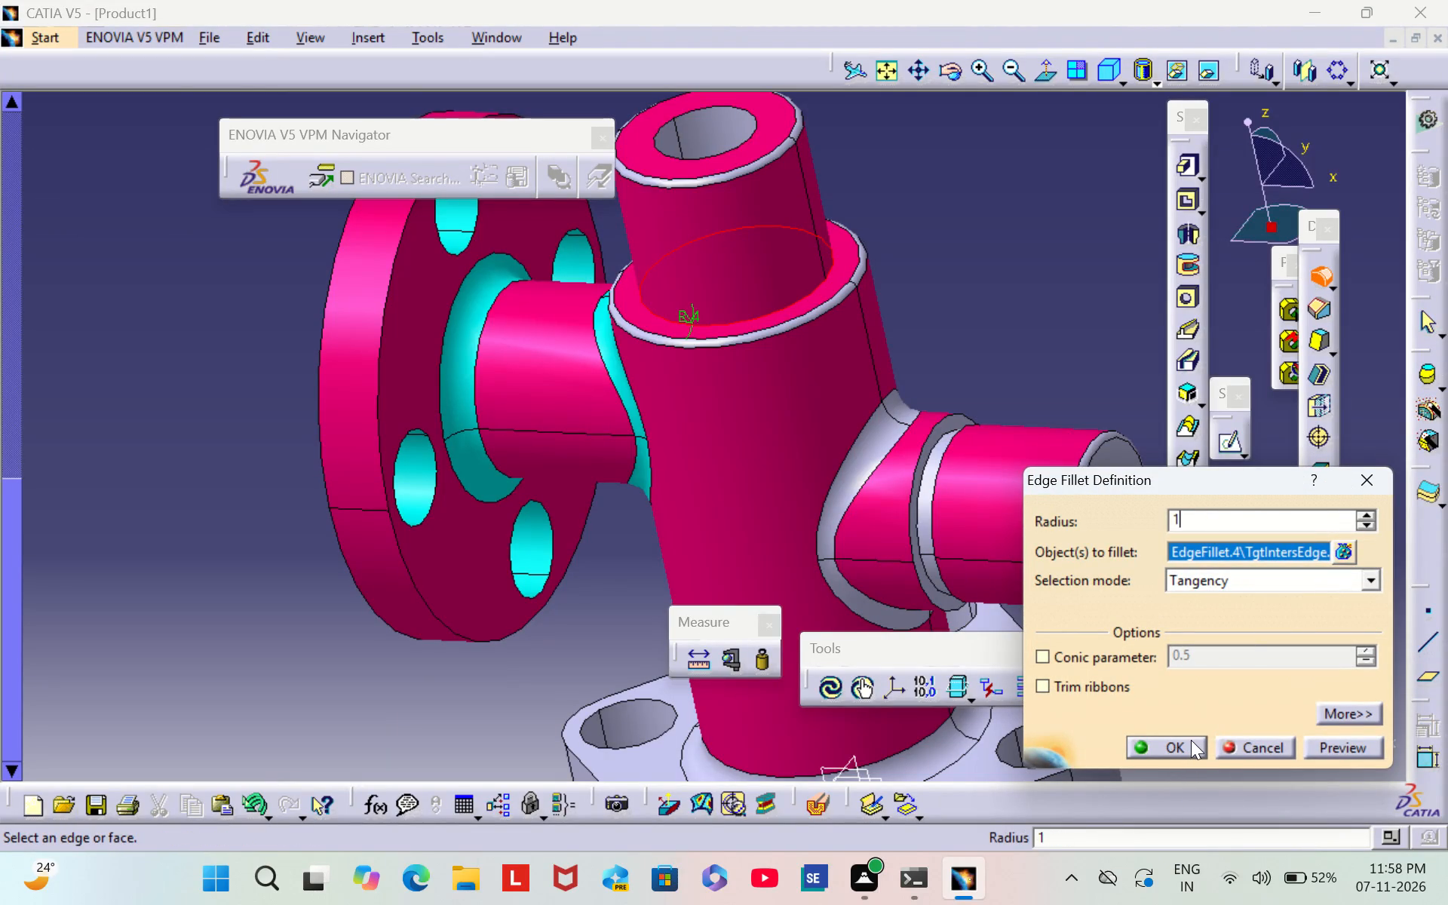
pyautogui.click(1191, 740)
pyautogui.click(1097, 329)
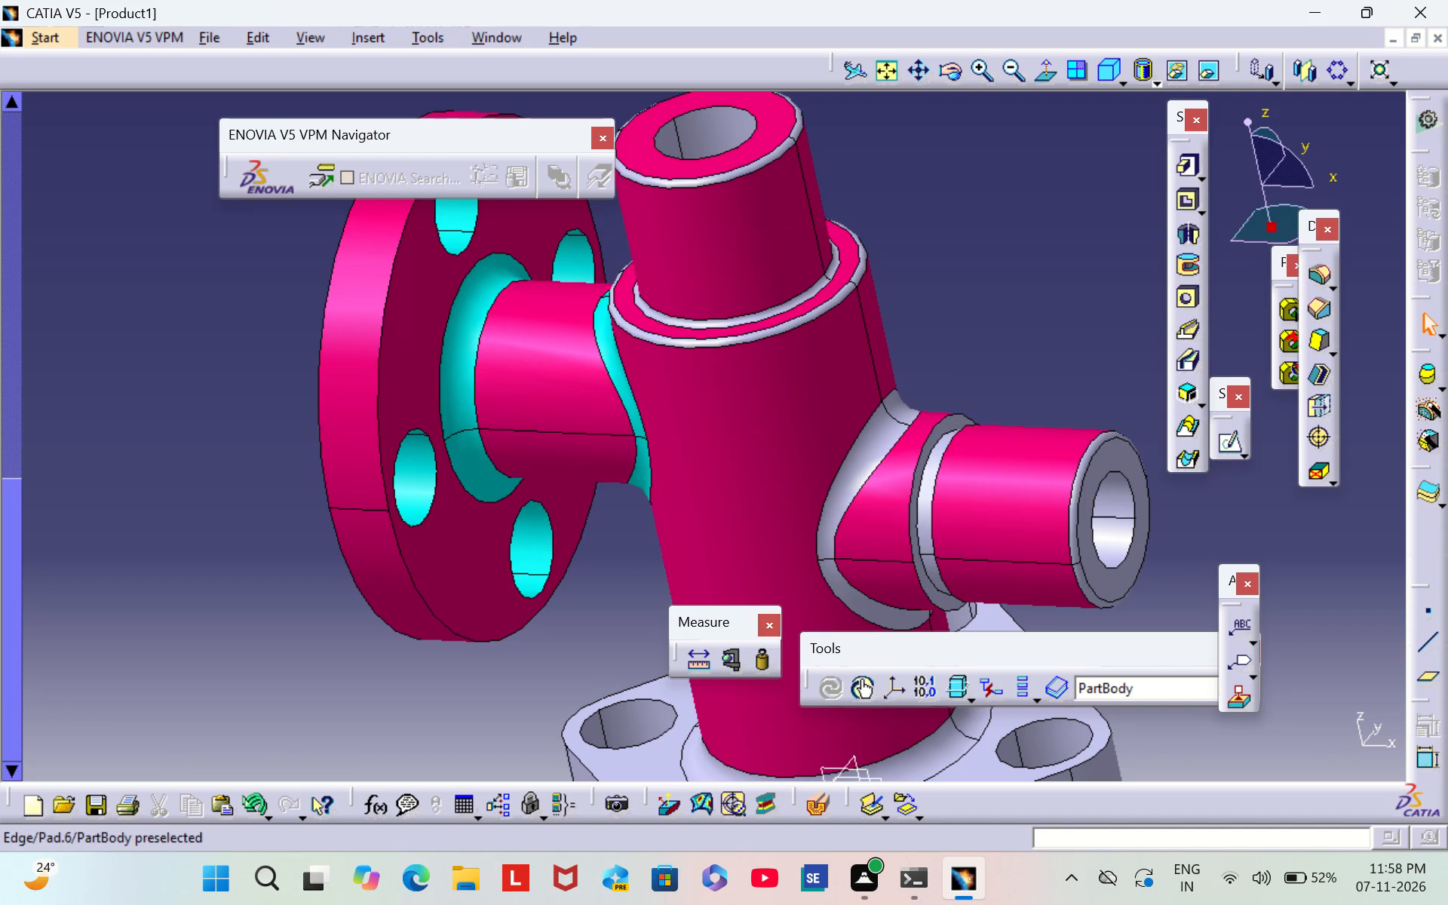
# Set the fill colour of the plain side branch's annular end face around the bore to deep pink.
pyautogui.scroll(-1, 1047, 365)
pyautogui.moveTo(1040, 325); pyautogui.dragTo(956, 244, button='middle')
pyautogui.moveTo(1035, 320); pyautogui.dragTo(956, 244, button='right')
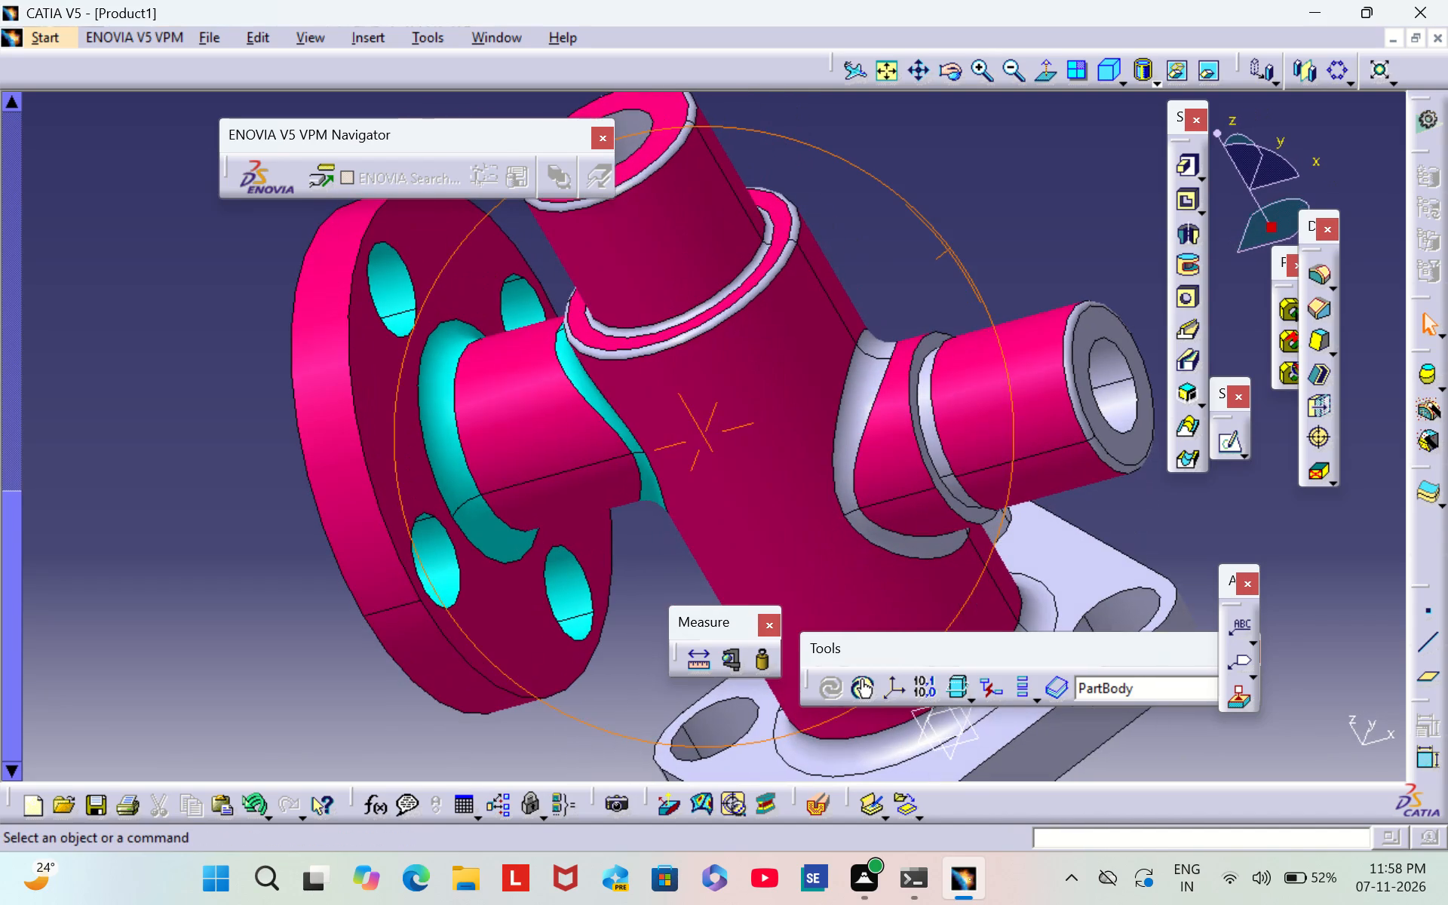
pyautogui.moveTo(1051, 193); pyautogui.dragTo(880, 356, button='middle')
pyautogui.moveTo(1053, 192); pyautogui.dragTo(880, 356, button='right')
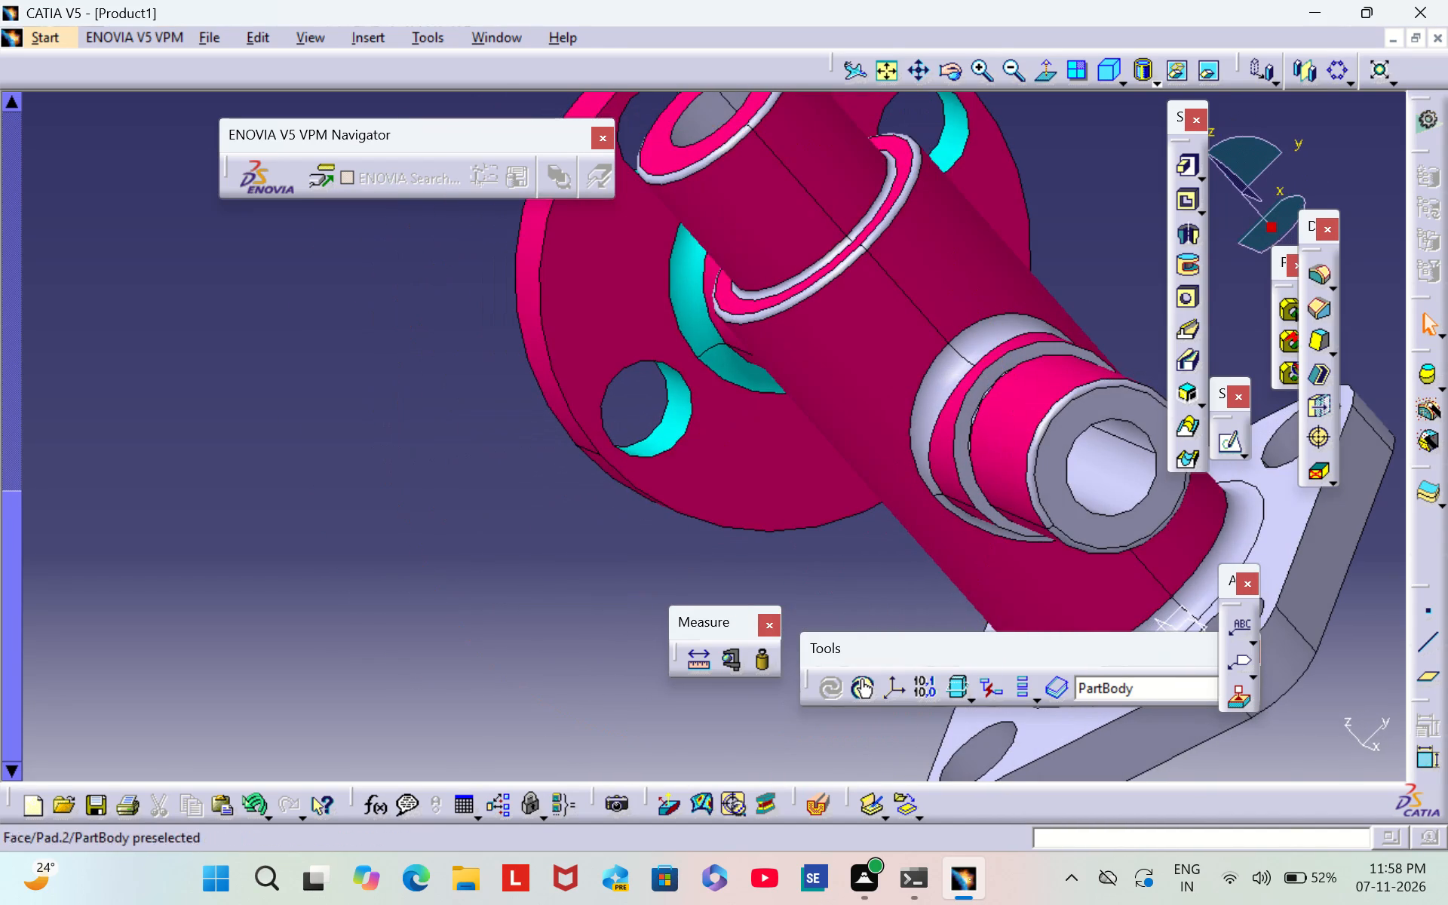
pyautogui.scroll(-2, 1137, 222)
pyautogui.moveTo(1137, 221); pyautogui.dragTo(950, 235, button='middle')
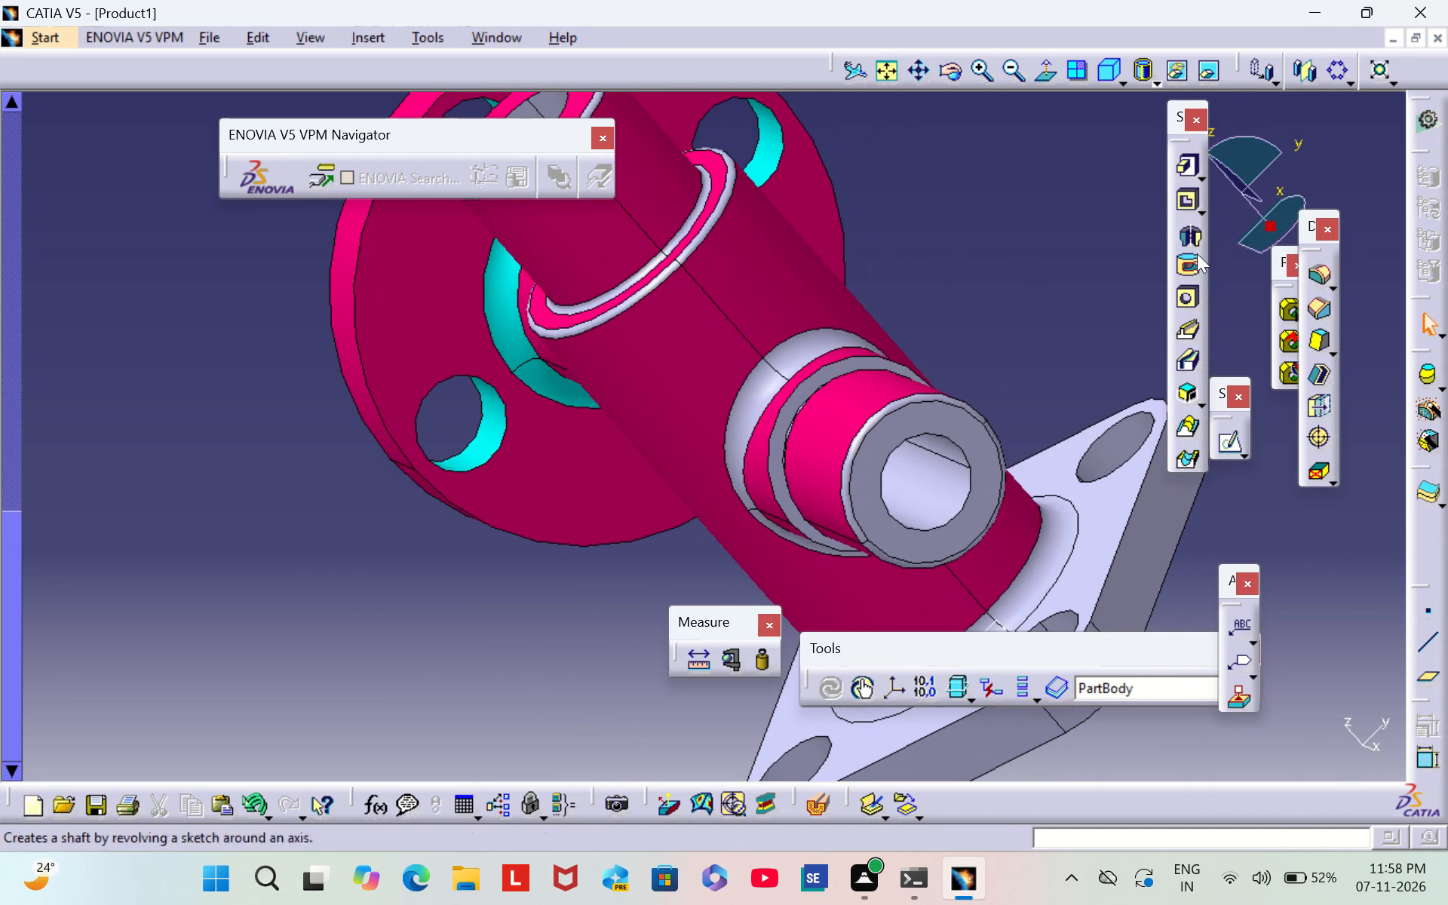
pyautogui.rightClick(962, 426)
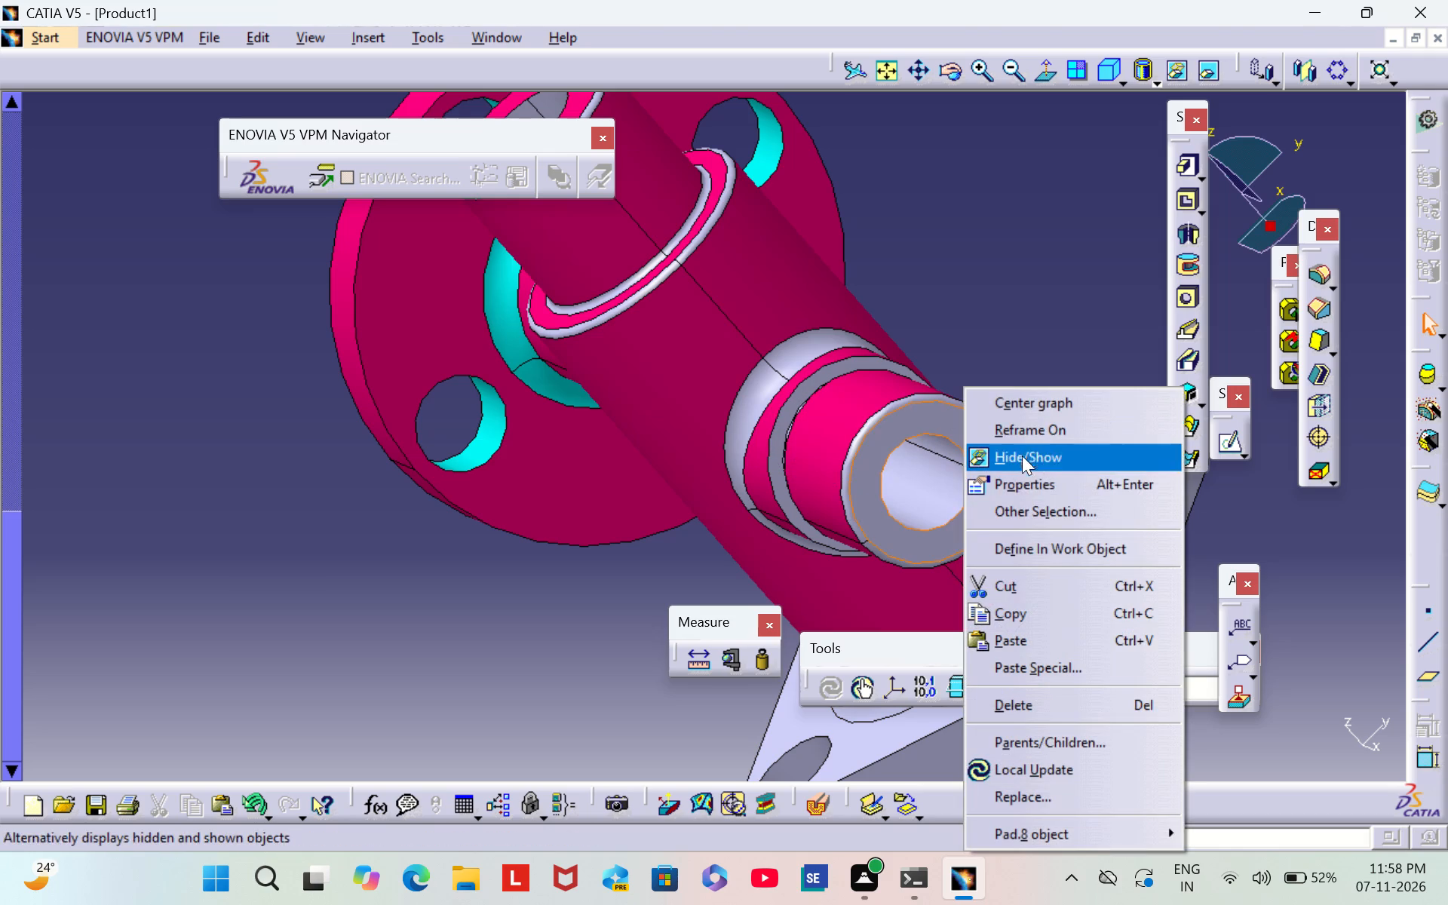
pyautogui.click(1028, 473)
pyautogui.click(1032, 242)
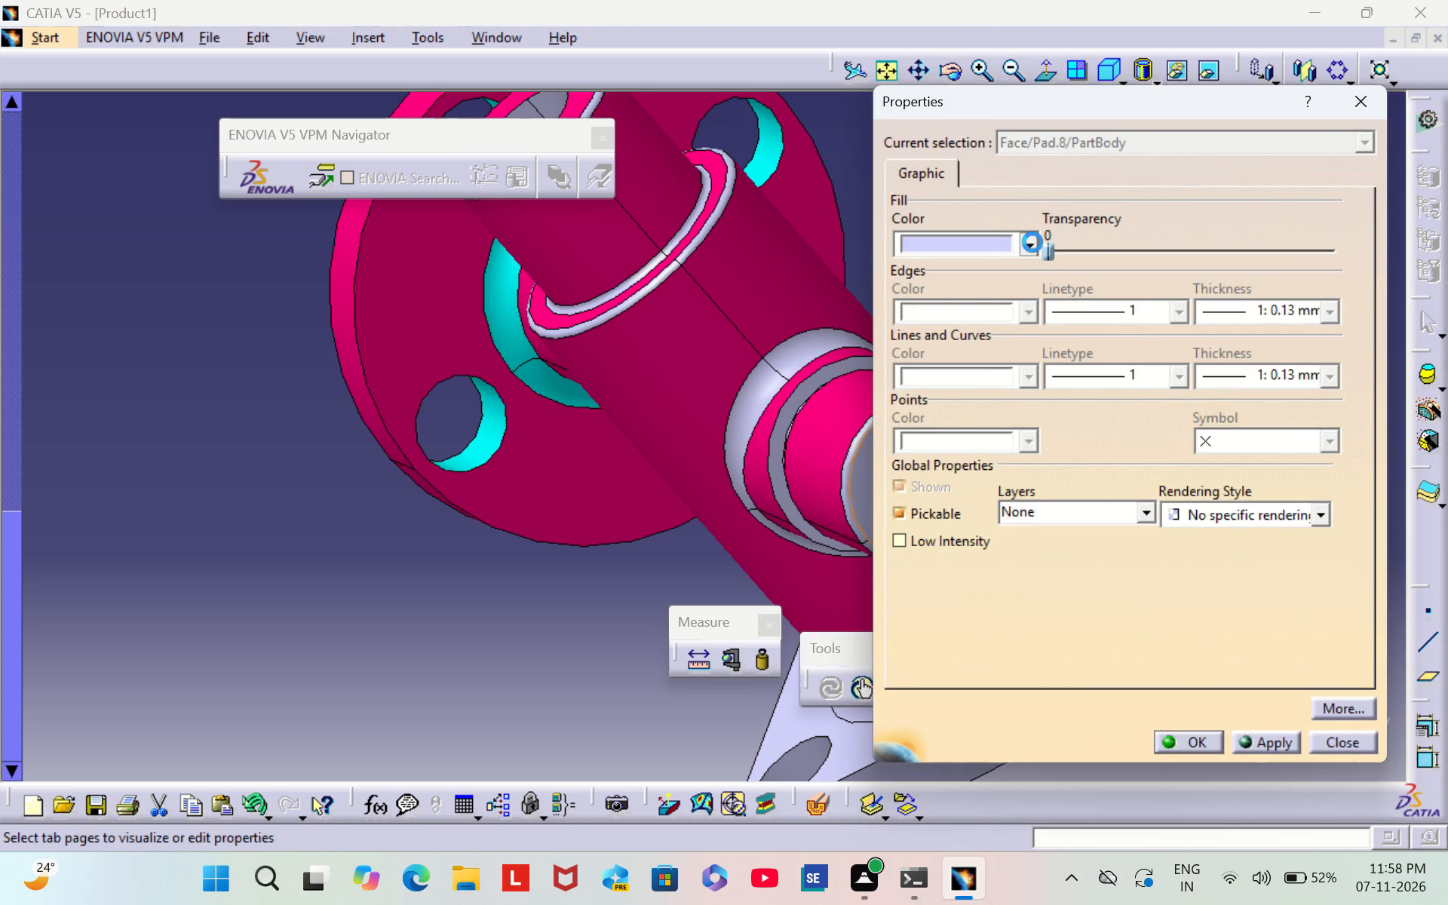
pyautogui.click(991, 635)
pyautogui.click(1319, 593)
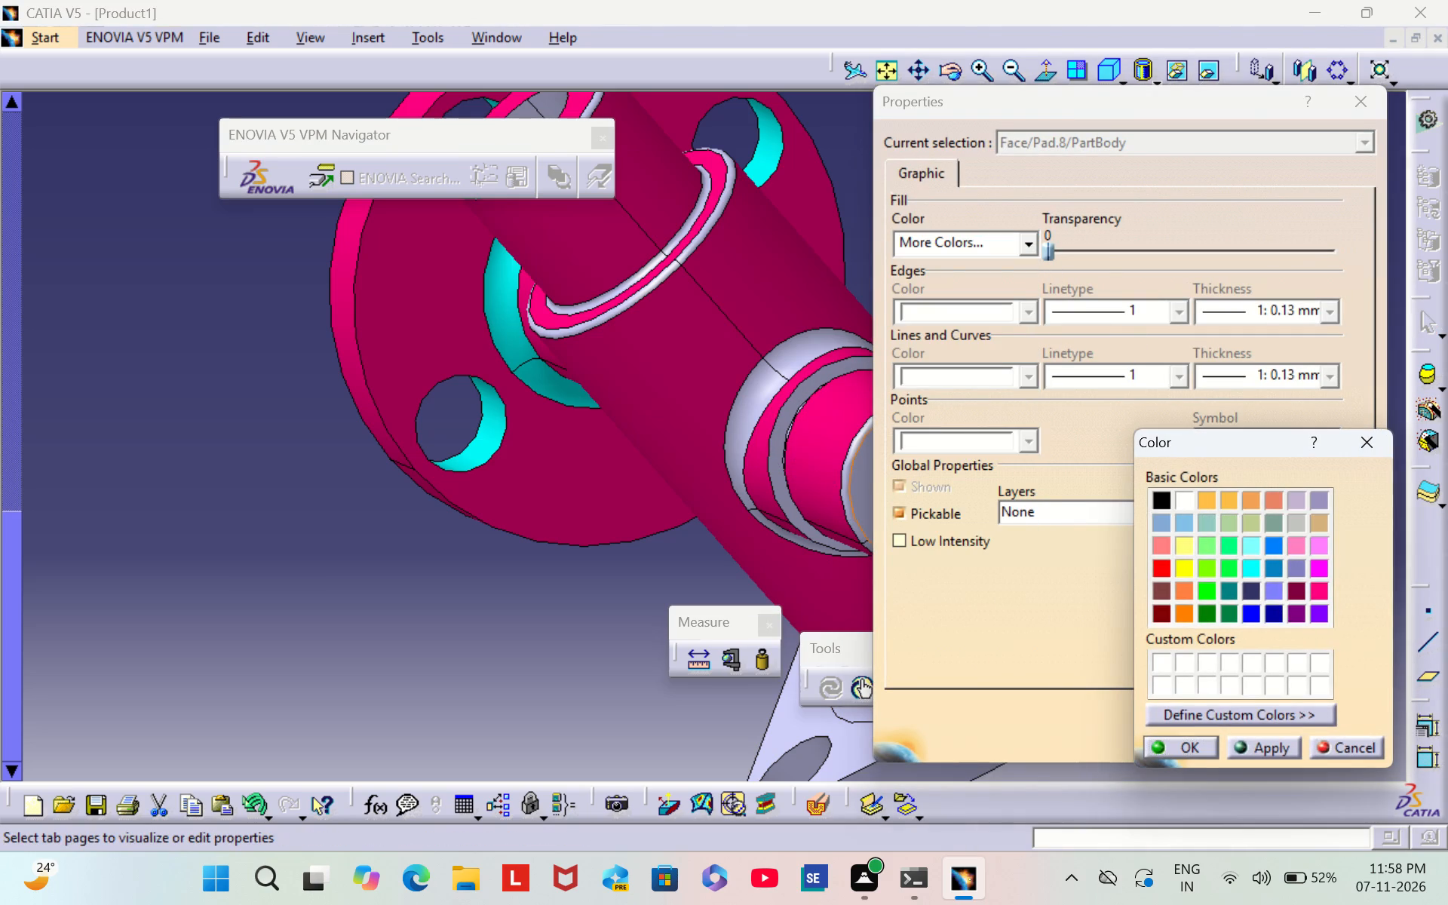
pyautogui.click(1181, 743)
pyautogui.click(1183, 741)
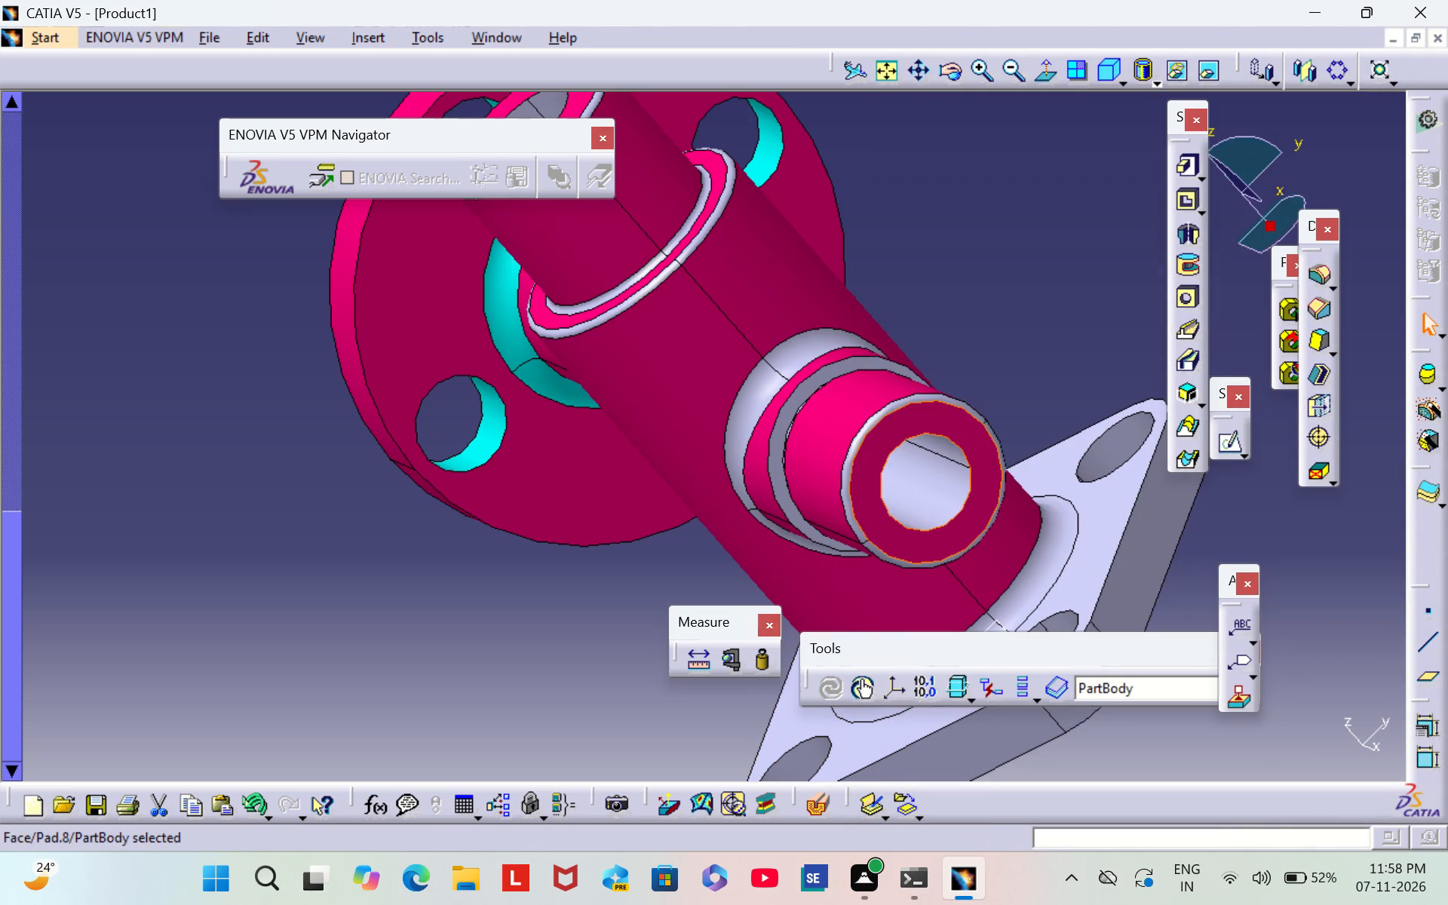
pyautogui.click(578, 643)
# Set the fill colour of the side branch's ring-shaped shoulder face, beside the narrow groove, to deep pink.
pyautogui.moveTo(922, 280); pyautogui.dragTo(1045, 259, button='middle')
pyautogui.moveTo(922, 280); pyautogui.dragTo(1045, 259, button='right')
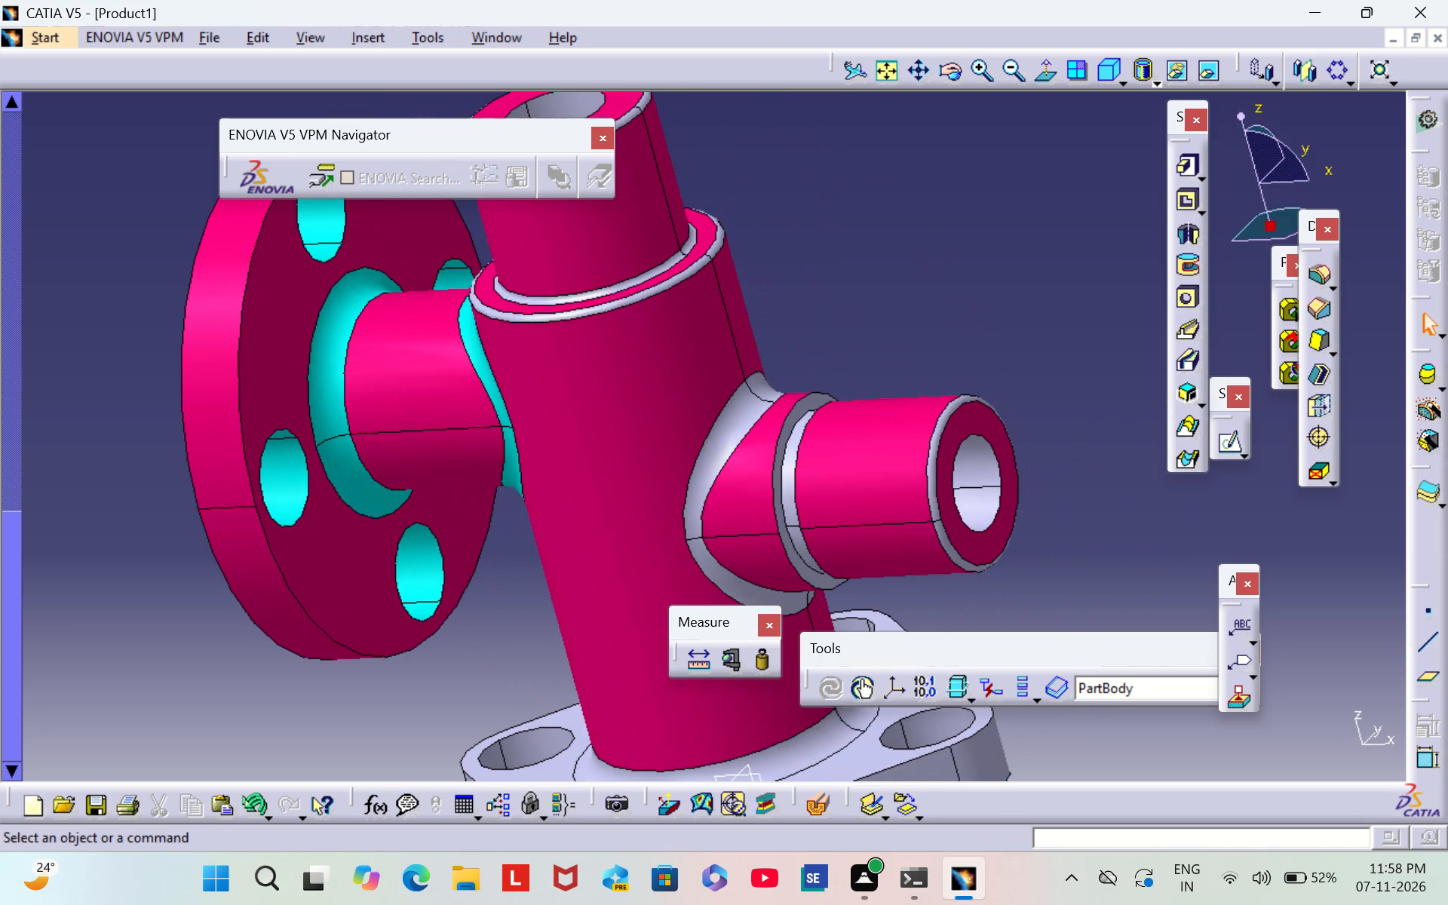
pyautogui.tripleClick(970, 80)
pyautogui.moveTo(985, 275); pyautogui.dragTo(985, 274, button='middle')
pyautogui.scroll(-1, 985, 275)
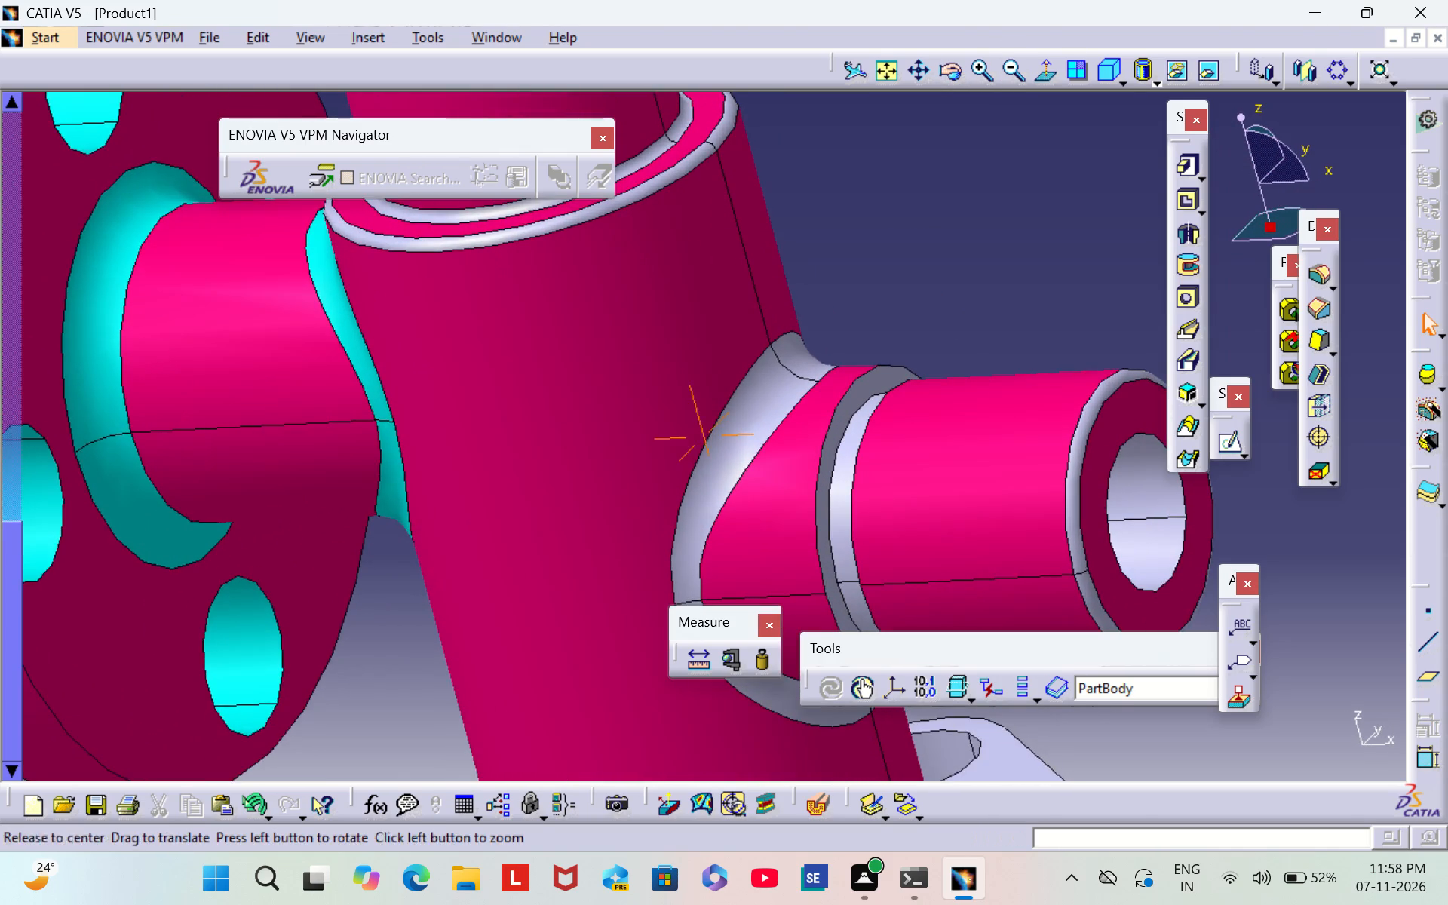
pyautogui.moveTo(985, 274); pyautogui.dragTo(892, 213, button='middle')
pyautogui.moveTo(893, 213); pyautogui.dragTo(896, 191, button='middle')
pyautogui.moveTo(893, 213); pyautogui.dragTo(896, 191, button='right')
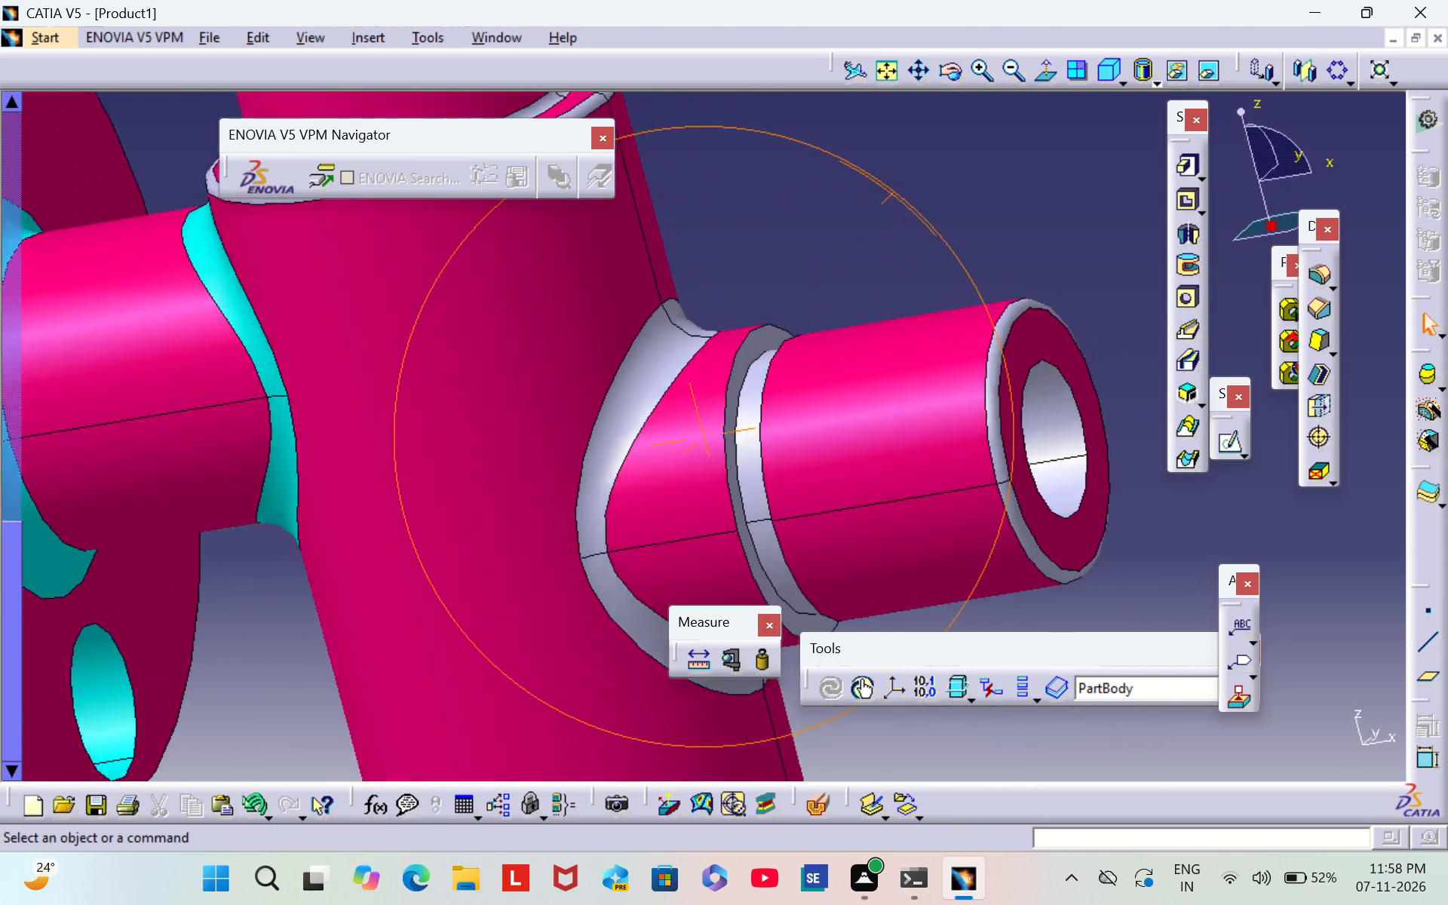
pyautogui.moveTo(896, 191); pyautogui.dragTo(825, 227, button='middle')
pyautogui.moveTo(896, 191); pyautogui.dragTo(825, 227, button='right')
pyautogui.rightClick(773, 305)
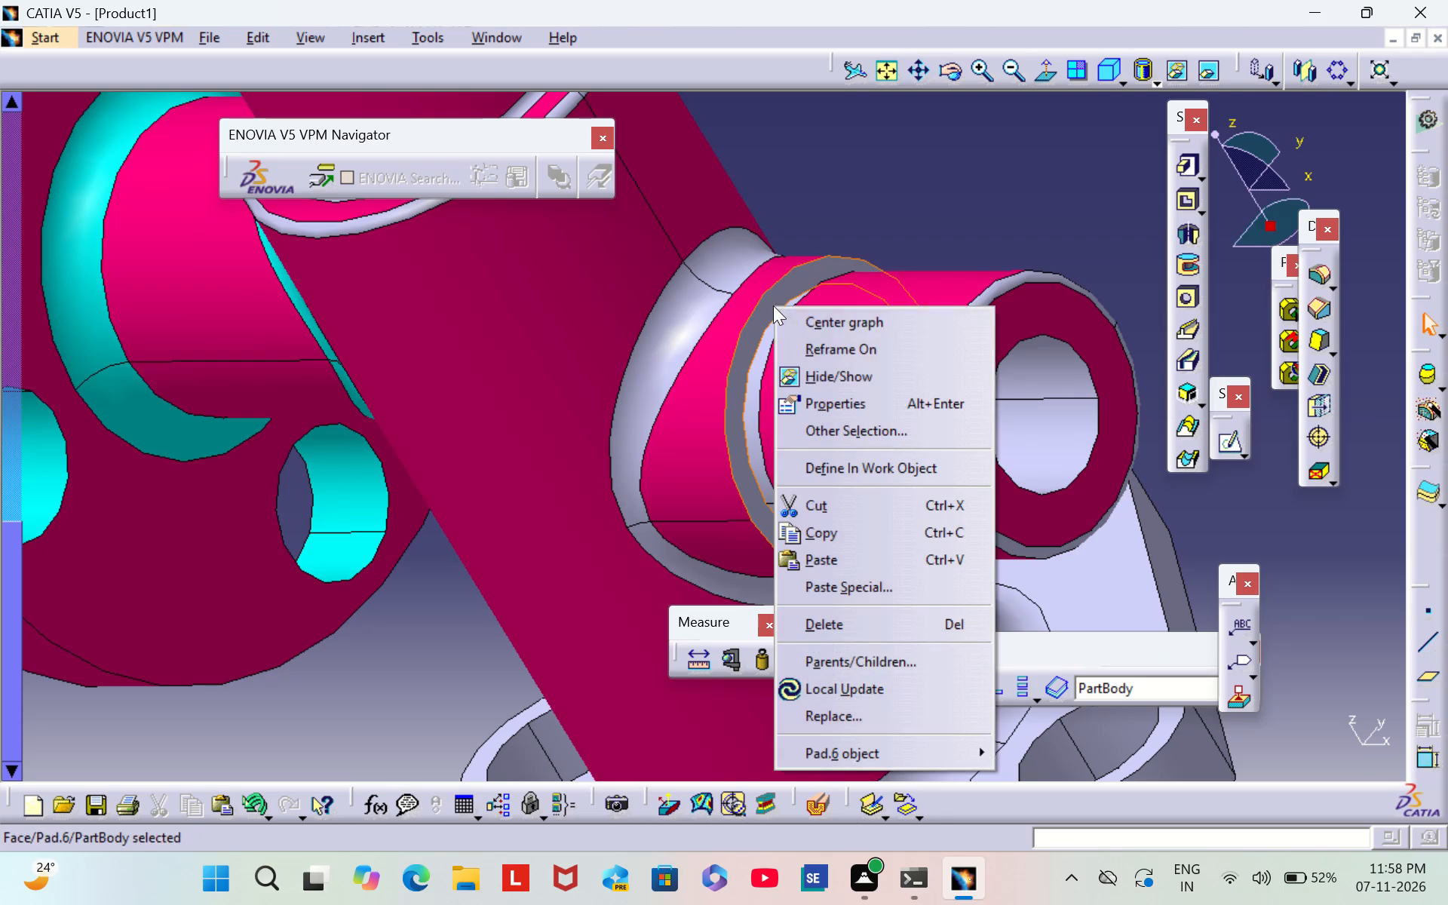
pyautogui.click(910, 412)
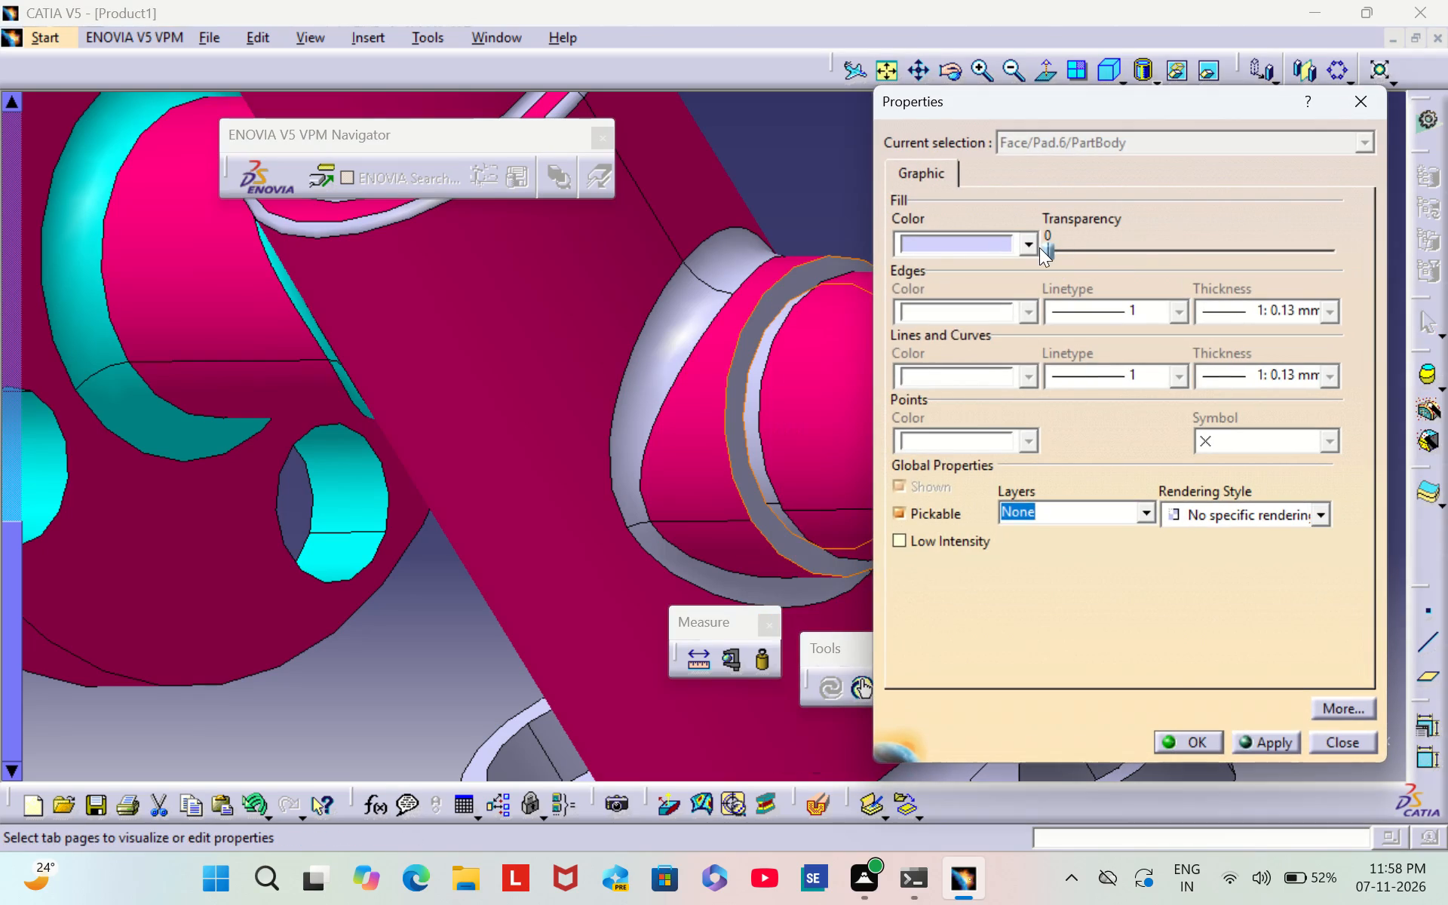
pyautogui.click(1032, 239)
pyautogui.click(978, 635)
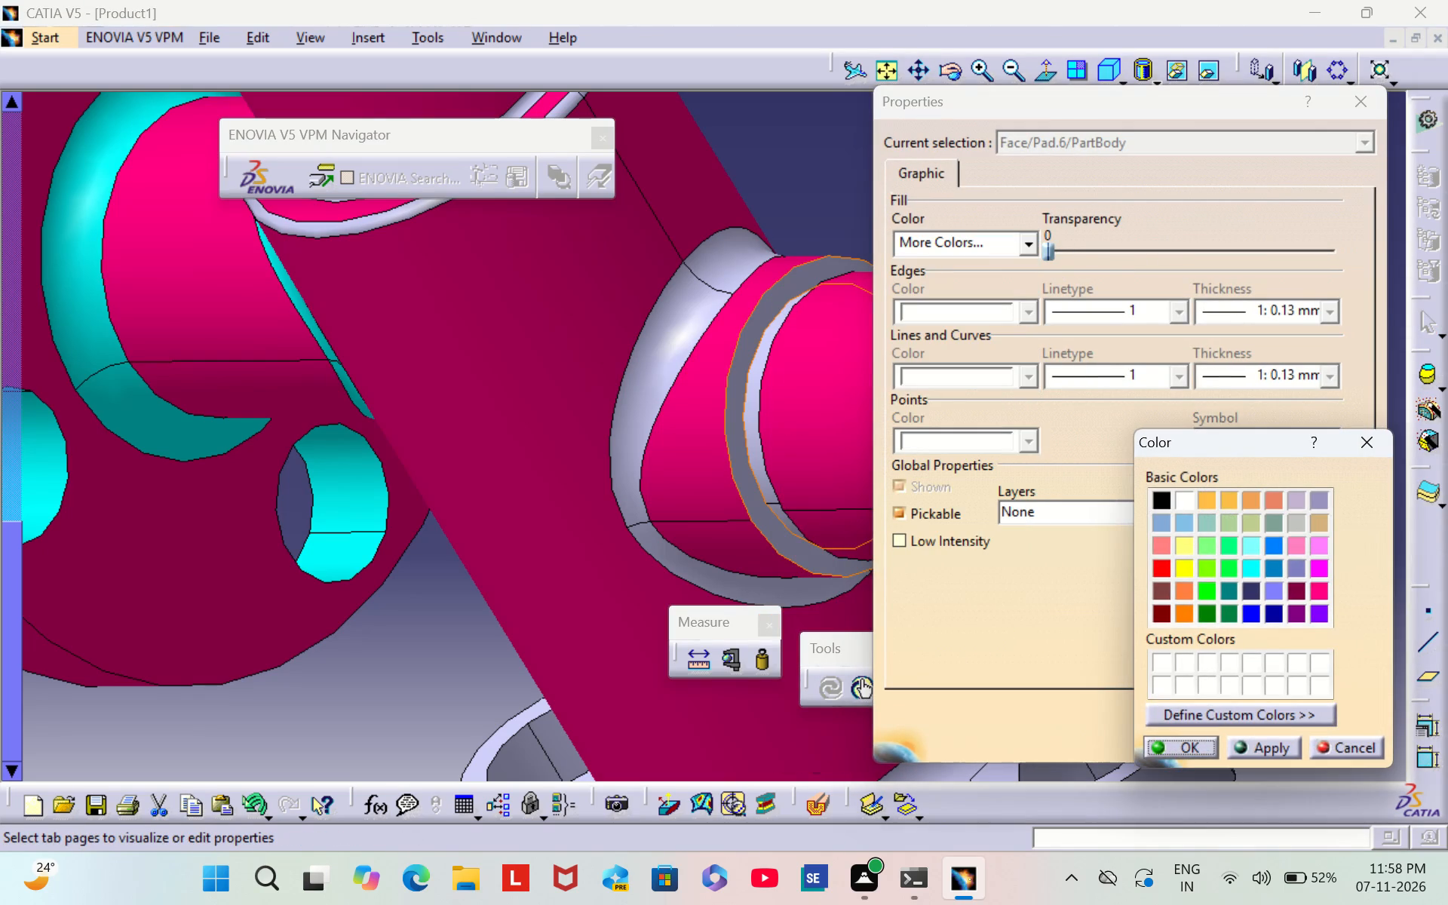
pyautogui.click(1322, 594)
pyautogui.click(1192, 744)
pyautogui.click(1192, 746)
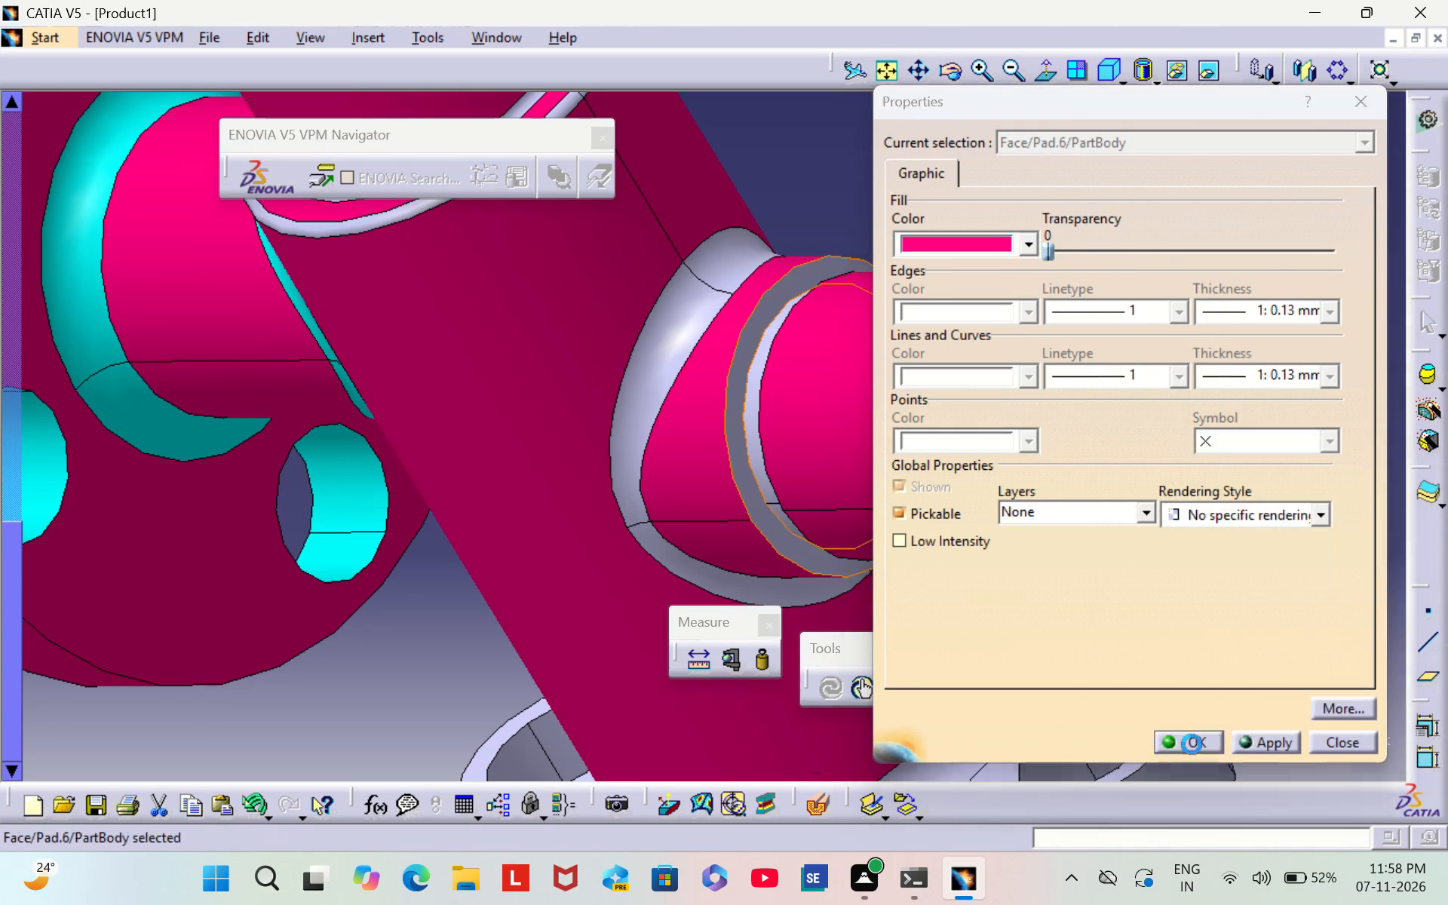
pyautogui.click(864, 162)
# Set the fill colour of the fillet face where the side branch meets the main cylinder to cyan.
pyautogui.scroll(-1, 864, 189)
pyautogui.moveTo(864, 189); pyautogui.dragTo(970, 219, button='middle')
pyautogui.moveTo(864, 189); pyautogui.dragTo(970, 219, button='right')
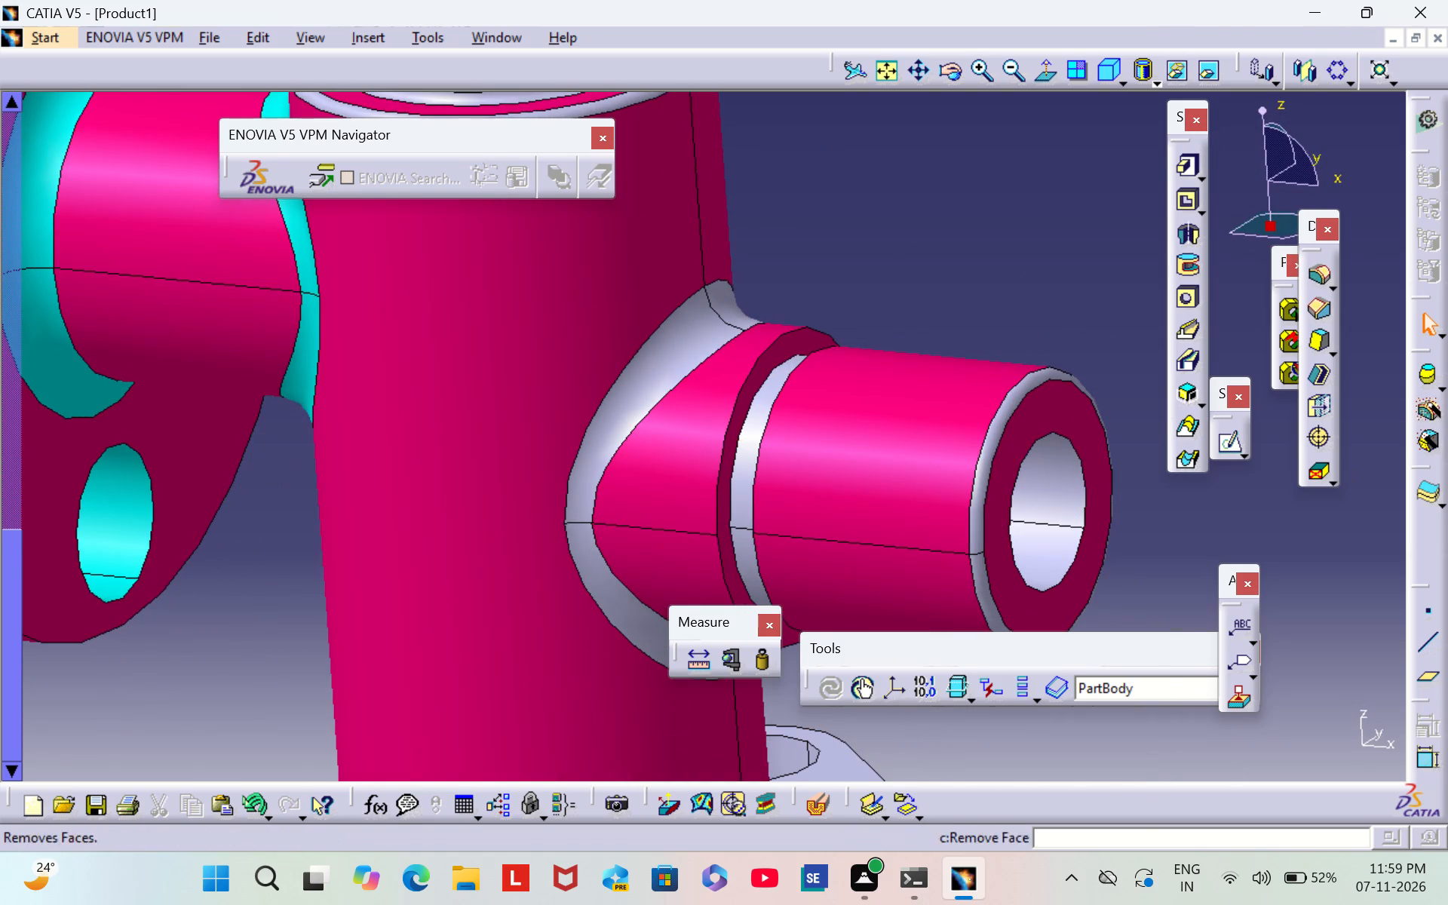
pyautogui.rightClick(680, 353)
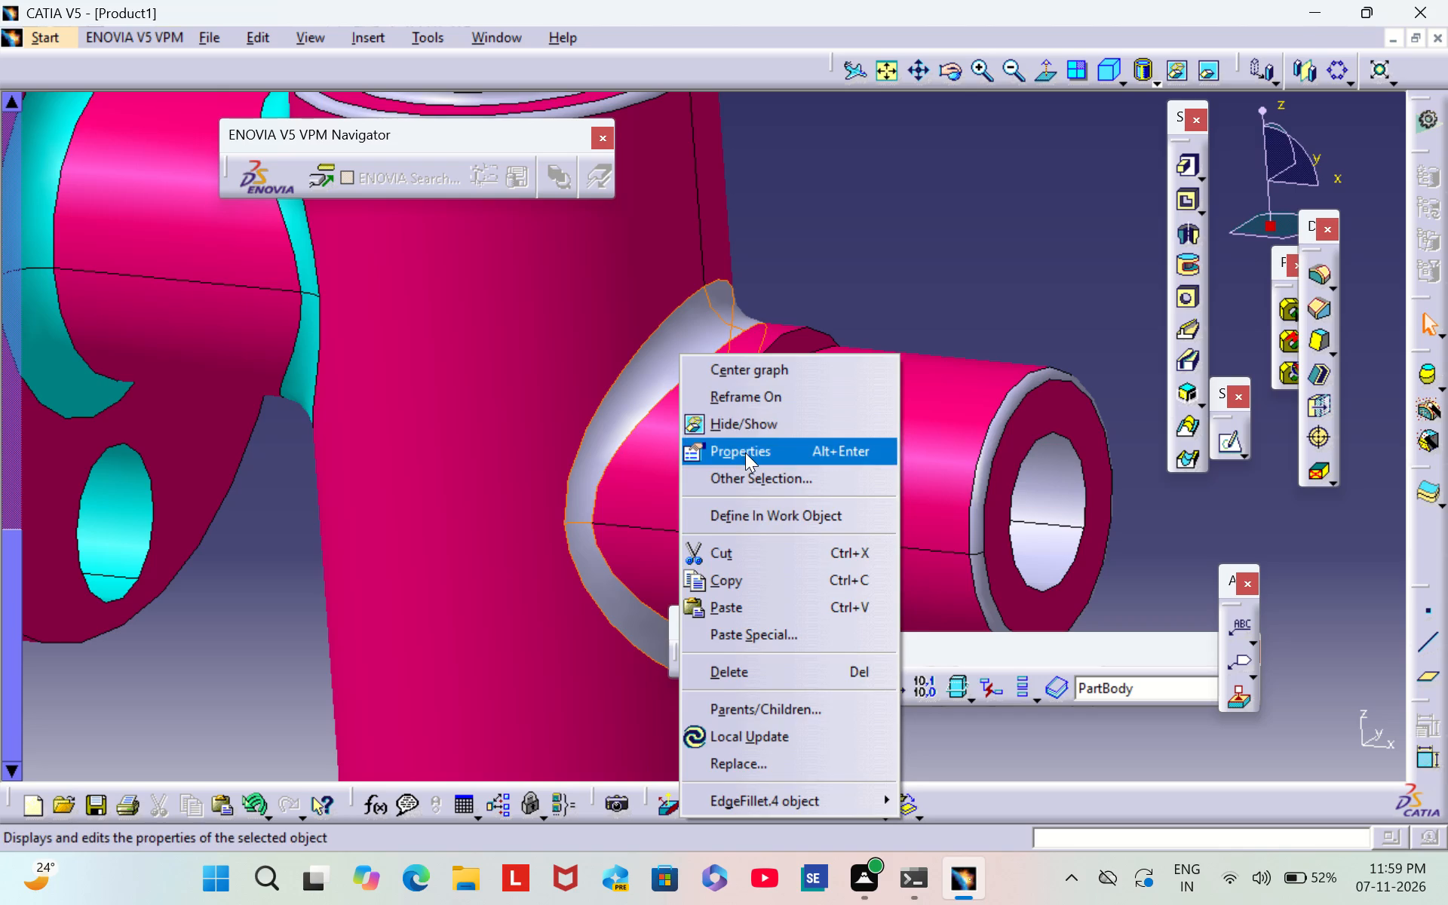
pyautogui.click(745, 452)
pyautogui.click(1027, 238)
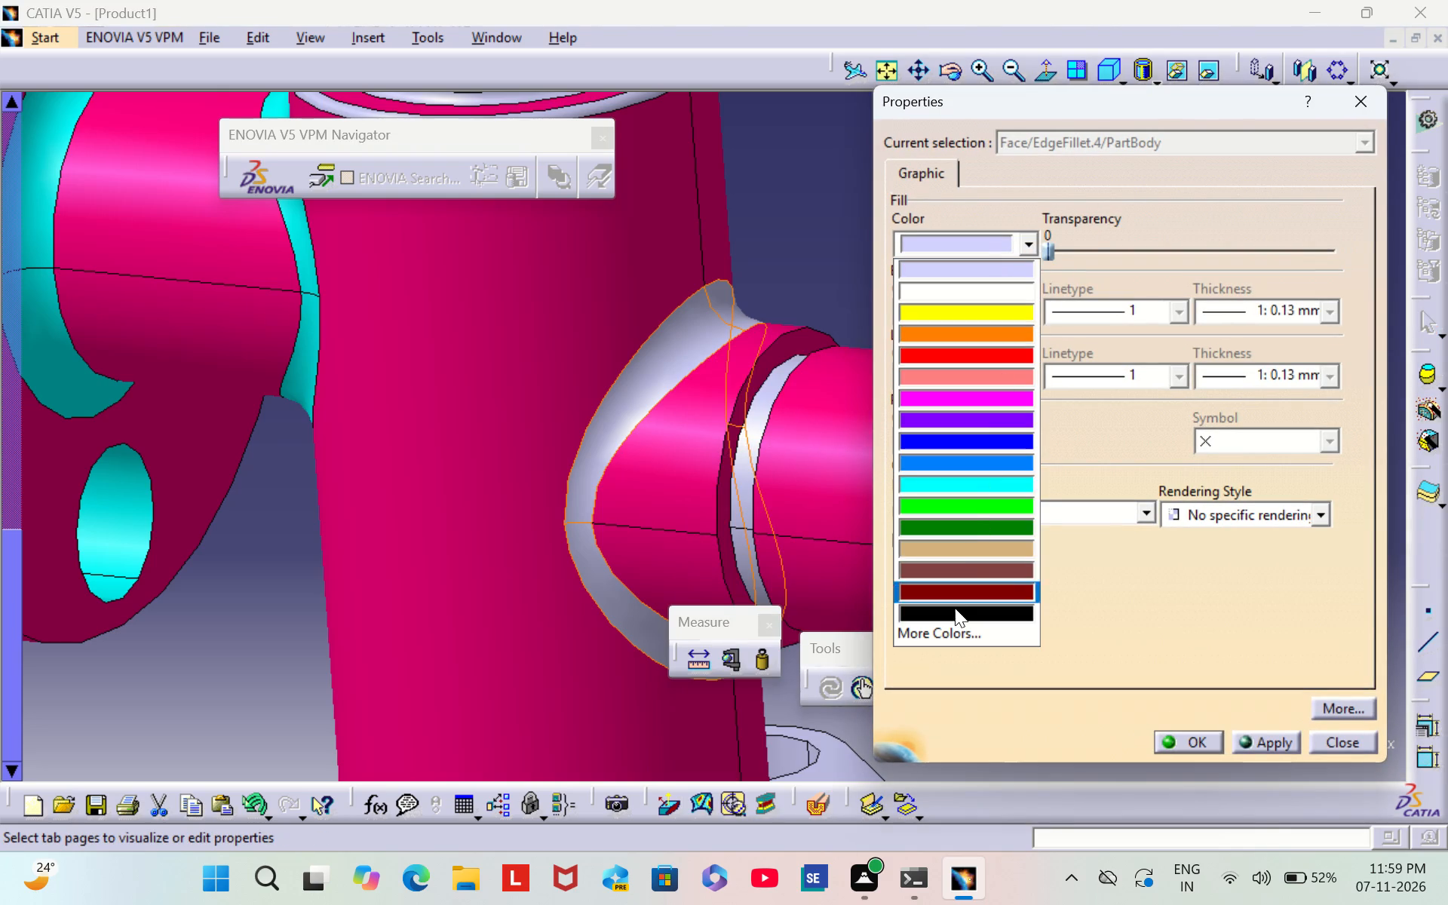
pyautogui.click(965, 481)
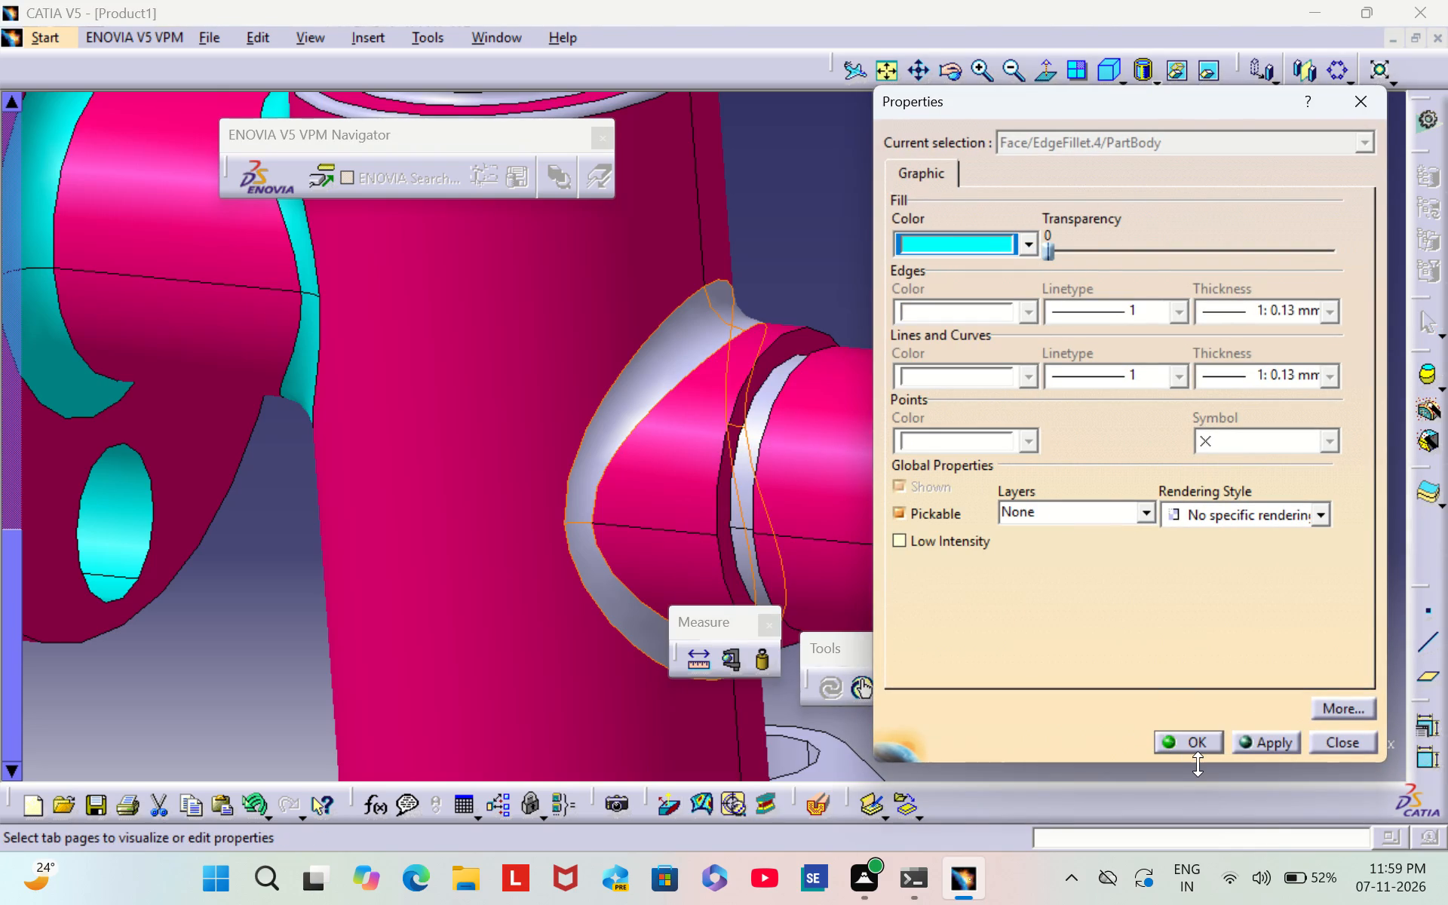
pyautogui.click(1198, 764)
pyautogui.click(1189, 747)
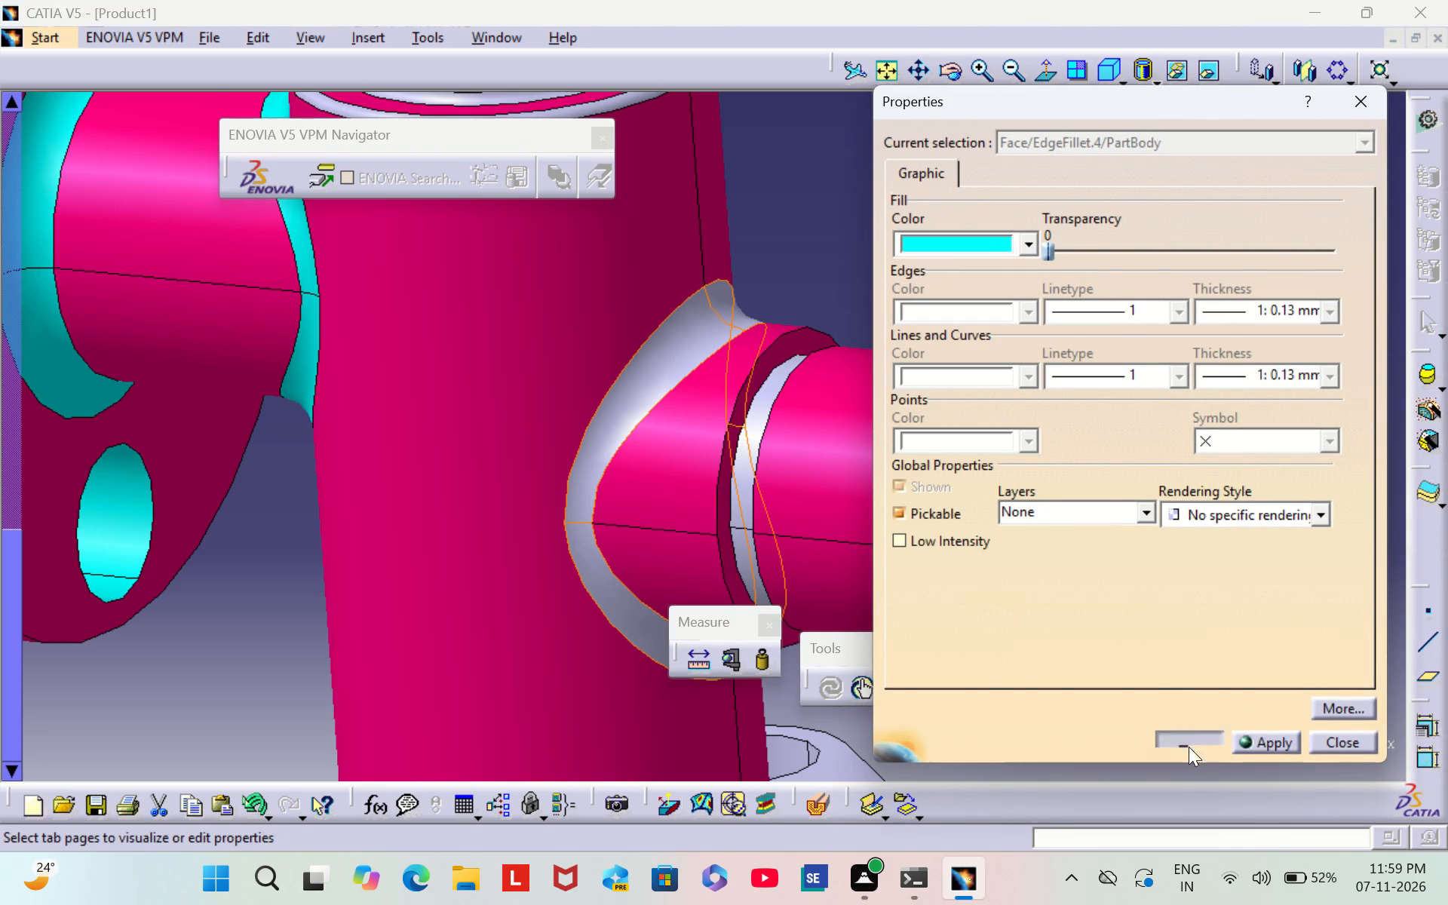
pyautogui.click(913, 270)
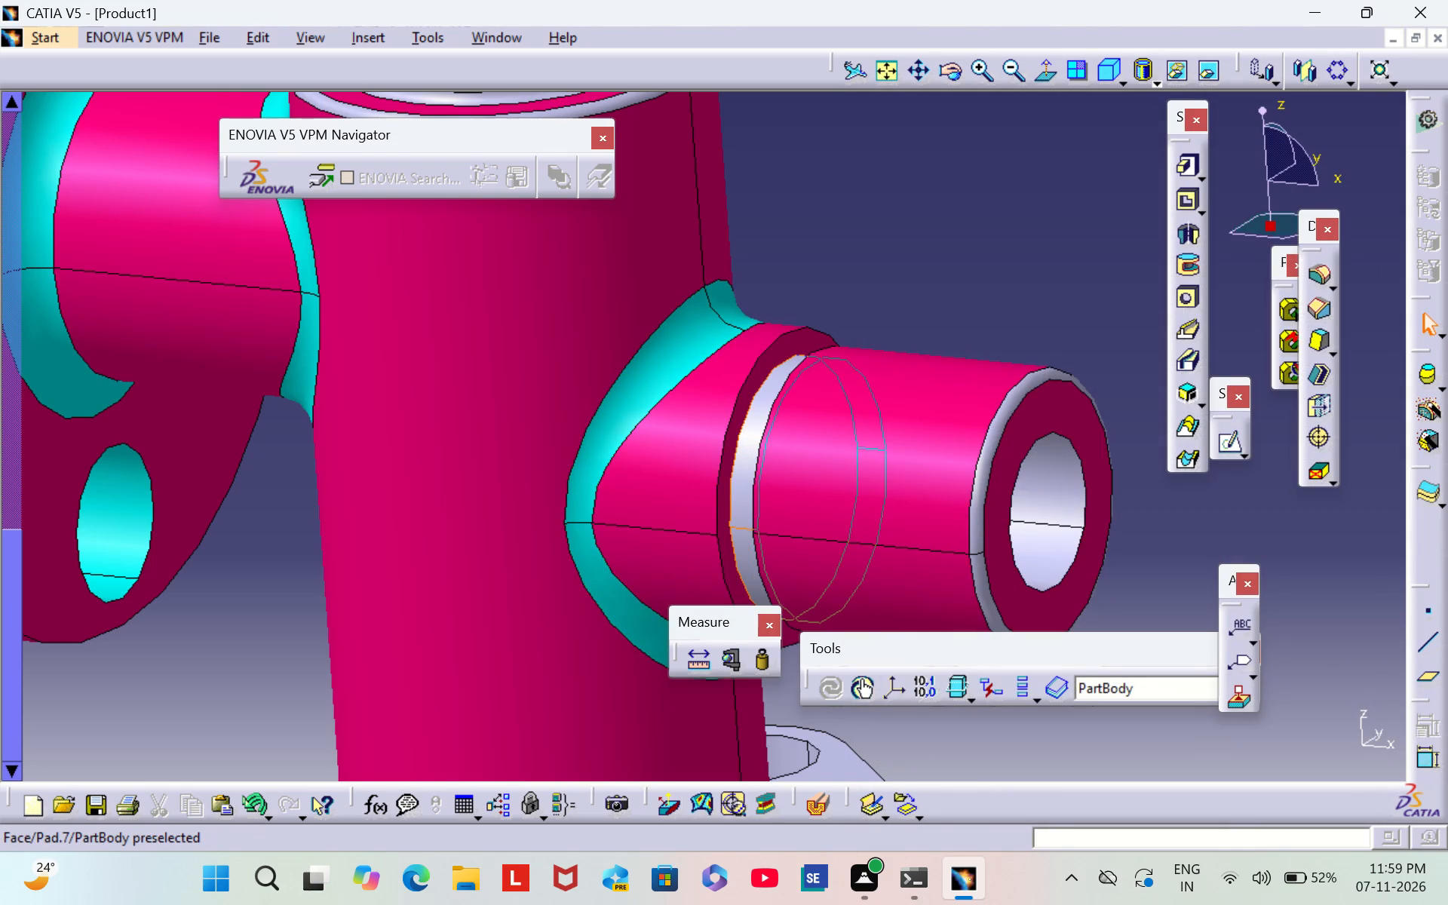
# Set the fill colour of the side branch's narrow cylindrical band next to the shoulder to cyan.
pyautogui.rightClick(758, 411)
pyautogui.click(842, 483)
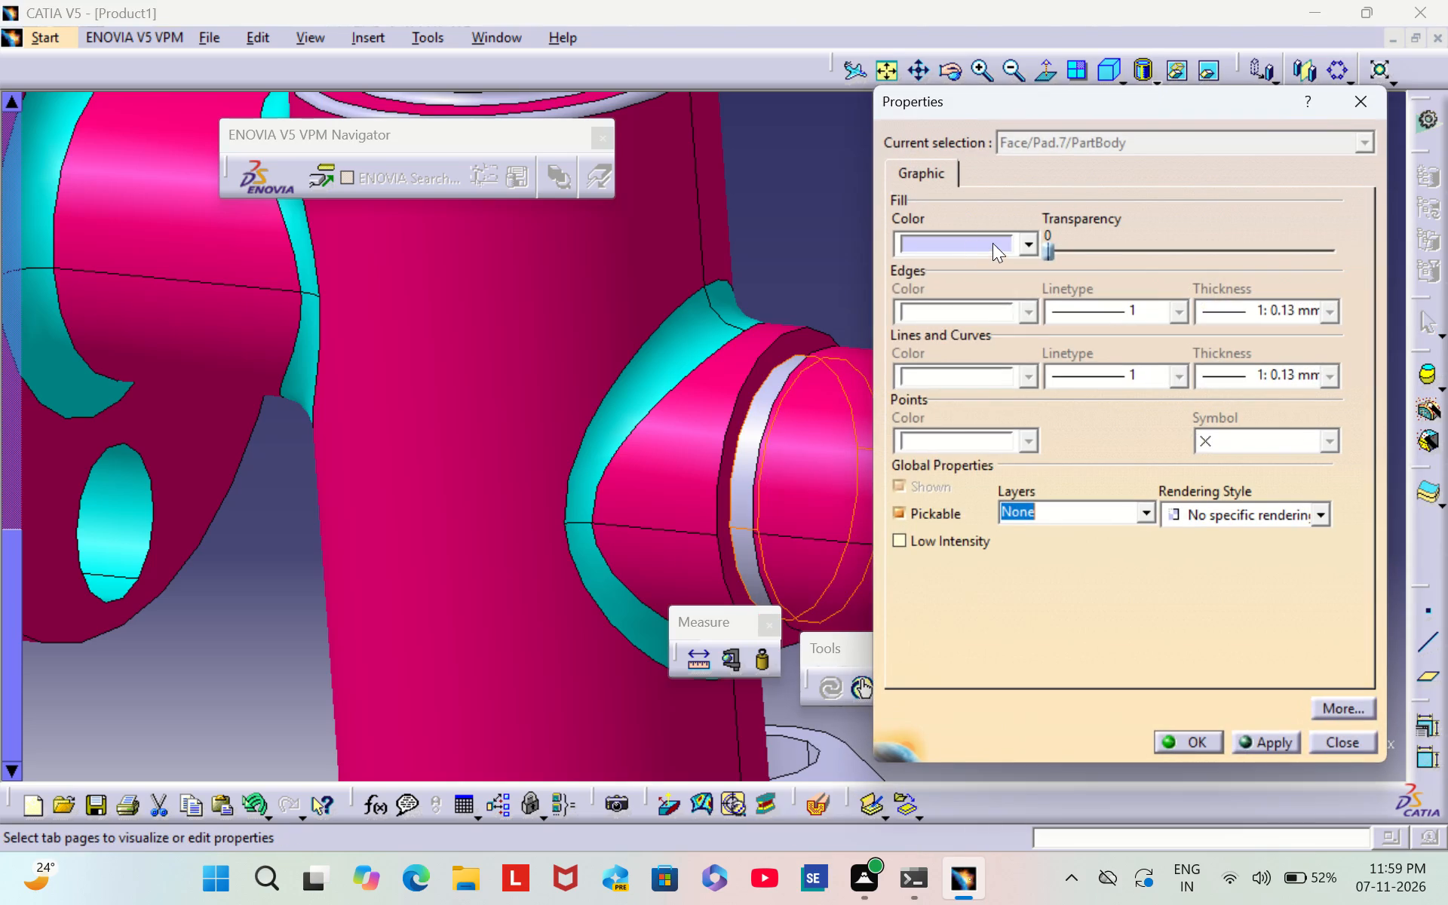
pyautogui.click(992, 243)
pyautogui.click(971, 481)
pyautogui.click(1193, 736)
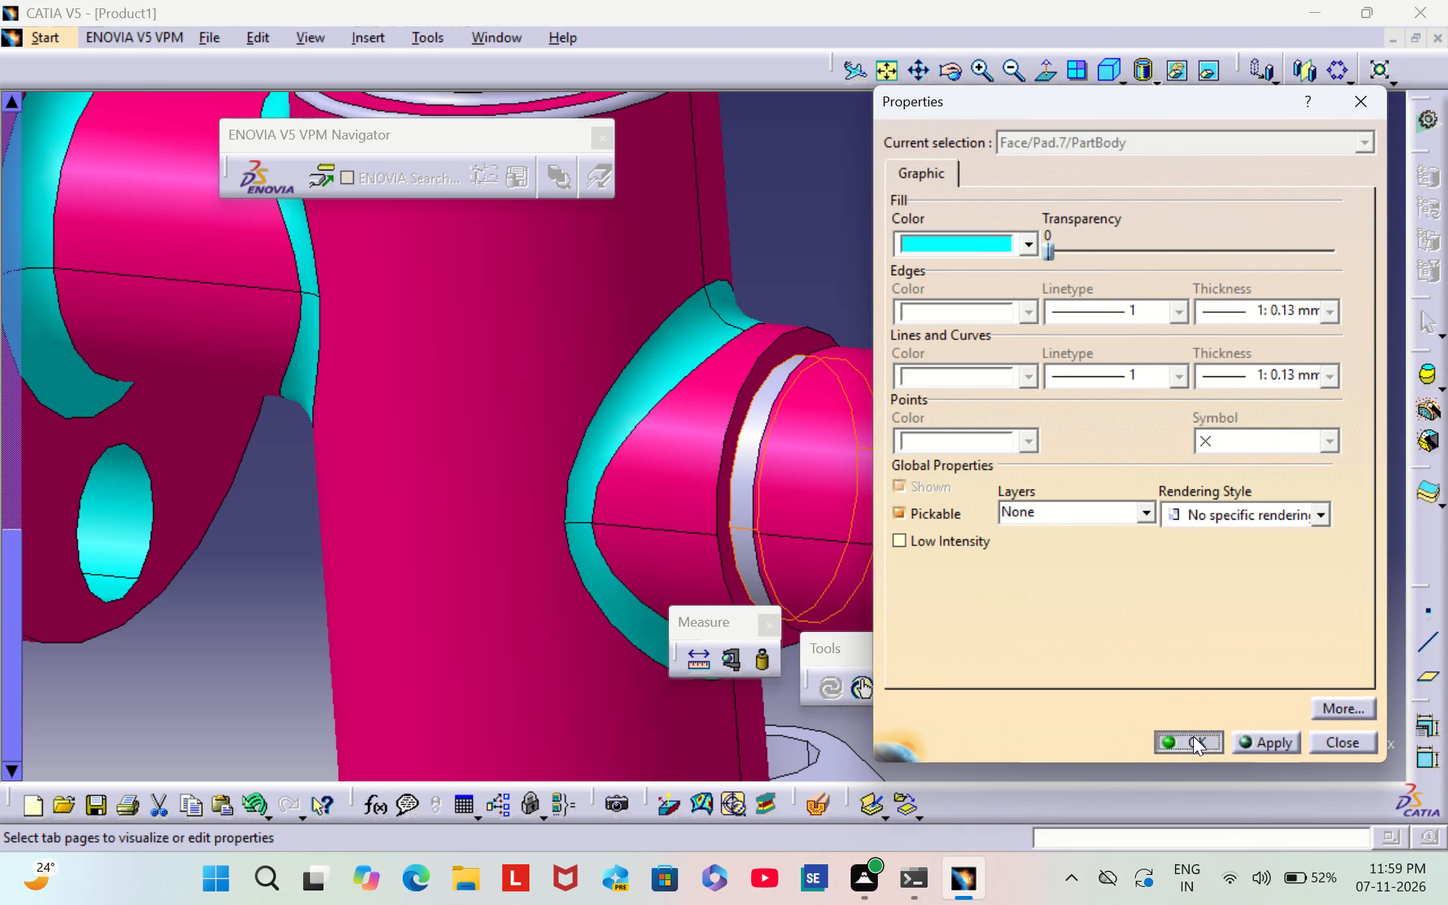
pyautogui.click(894, 185)
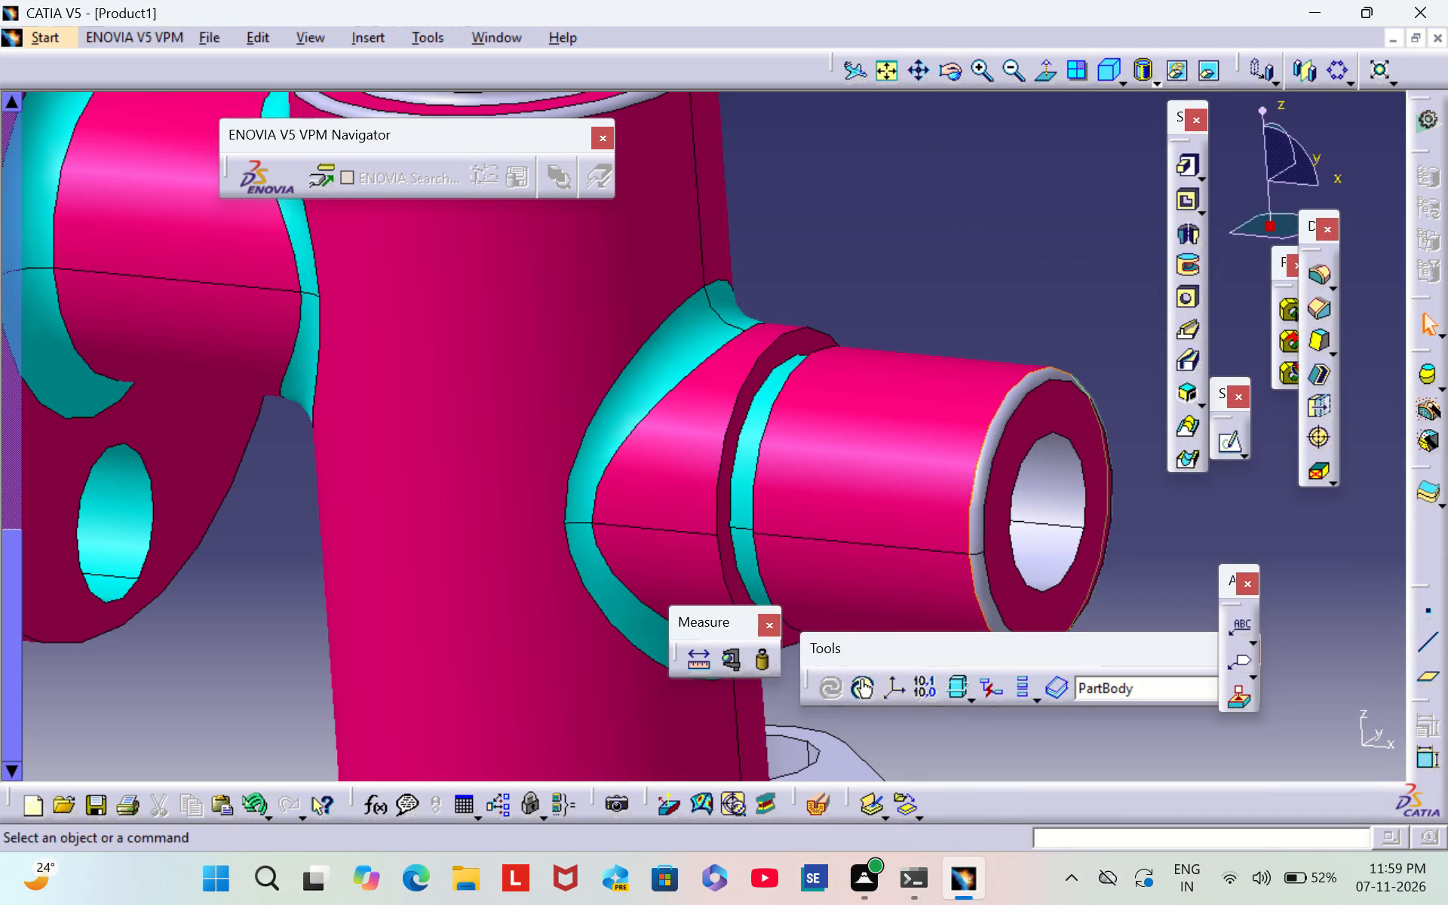
# Set the fill colour of the fillet face around the side branch's outer end edge to cyan.
pyautogui.rightClick(1002, 416)
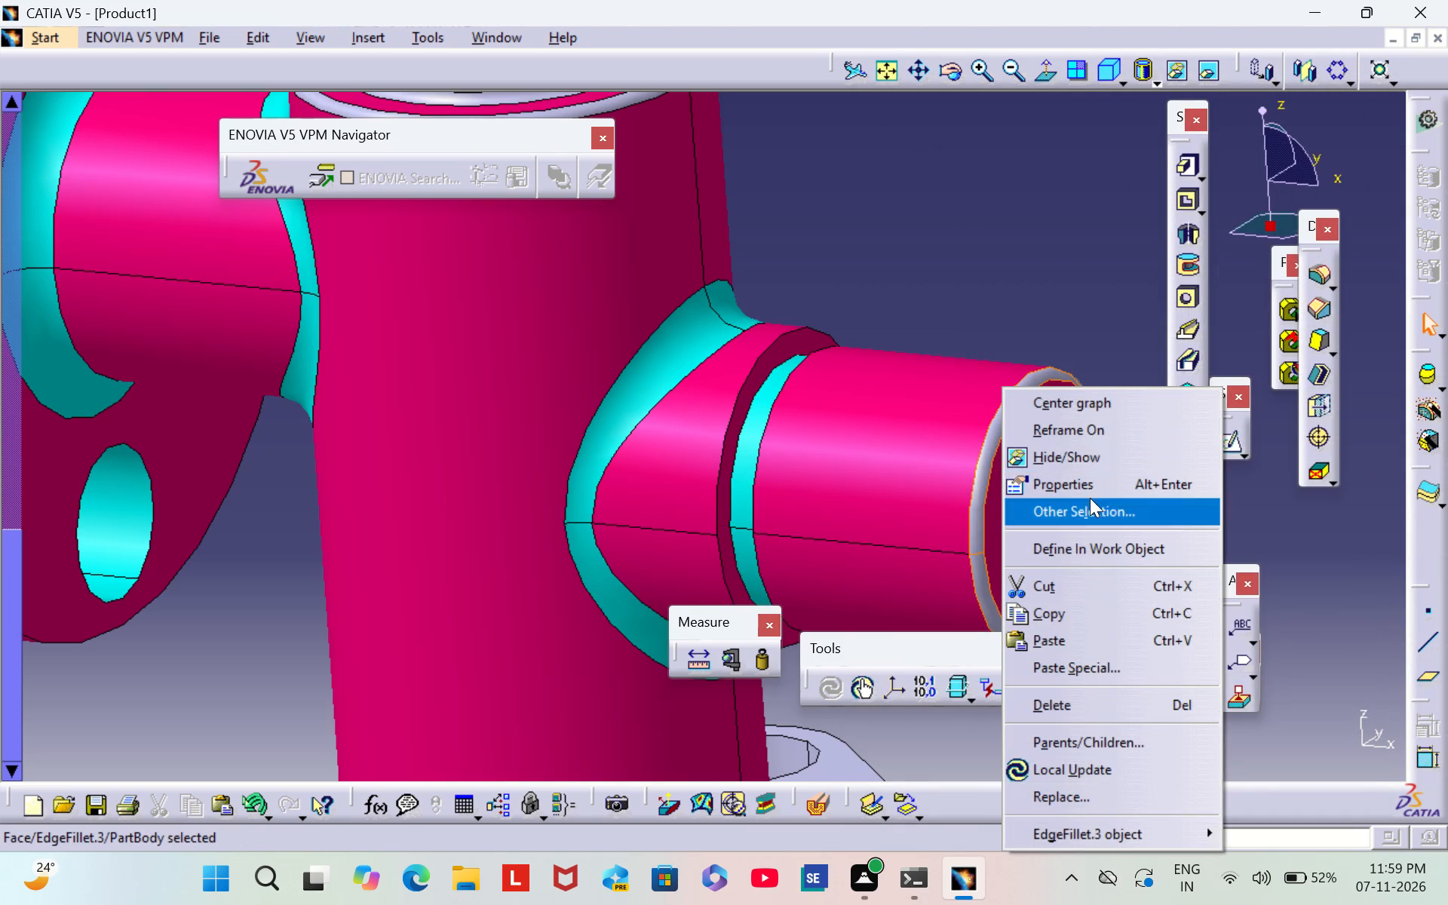
pyautogui.click(1091, 483)
pyautogui.click(1008, 241)
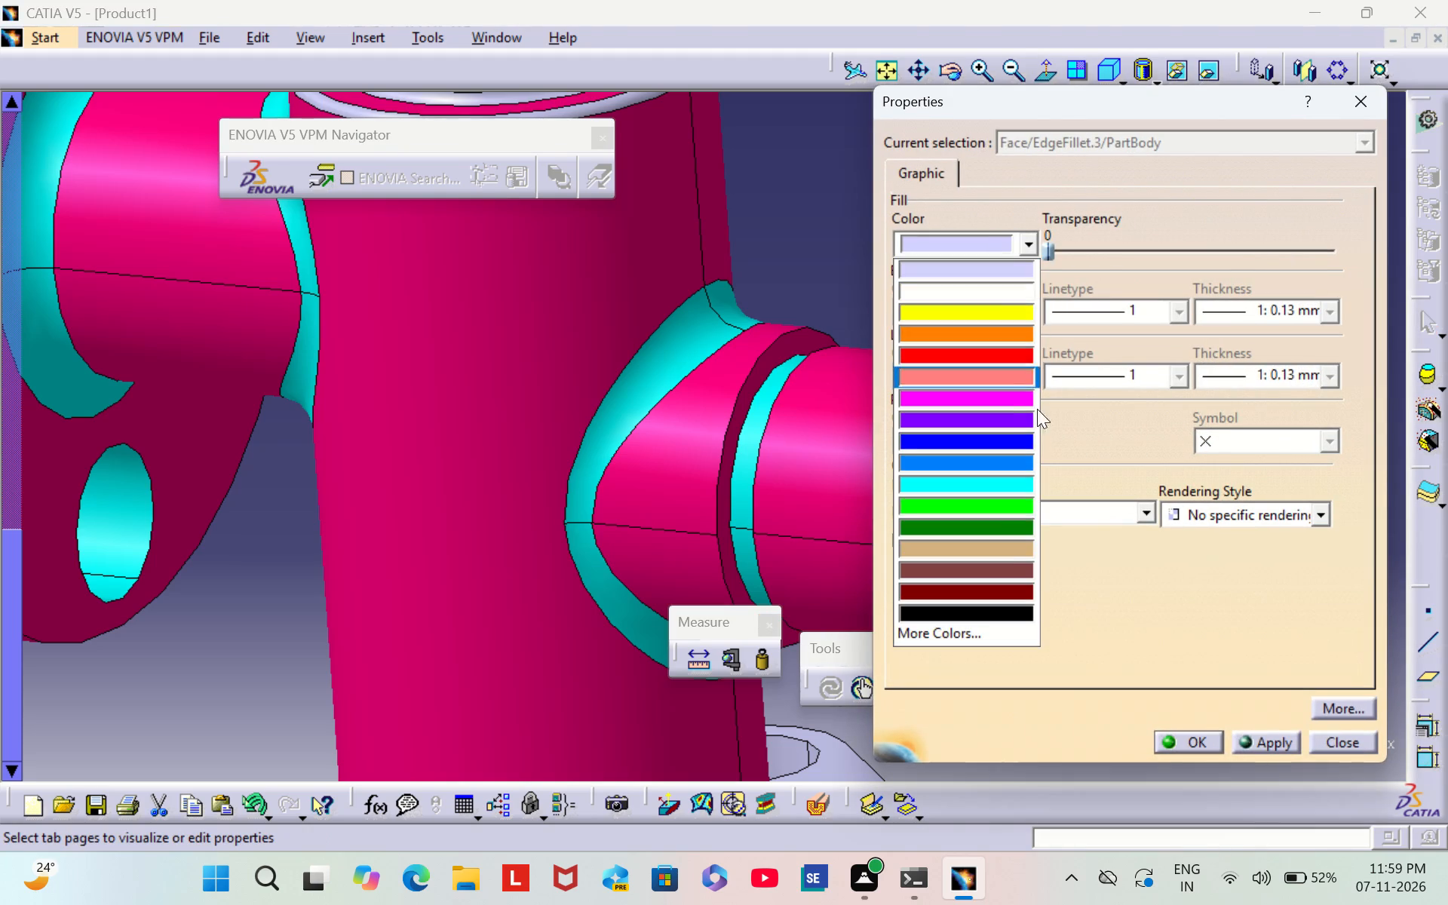
pyautogui.click(1011, 486)
pyautogui.click(1182, 744)
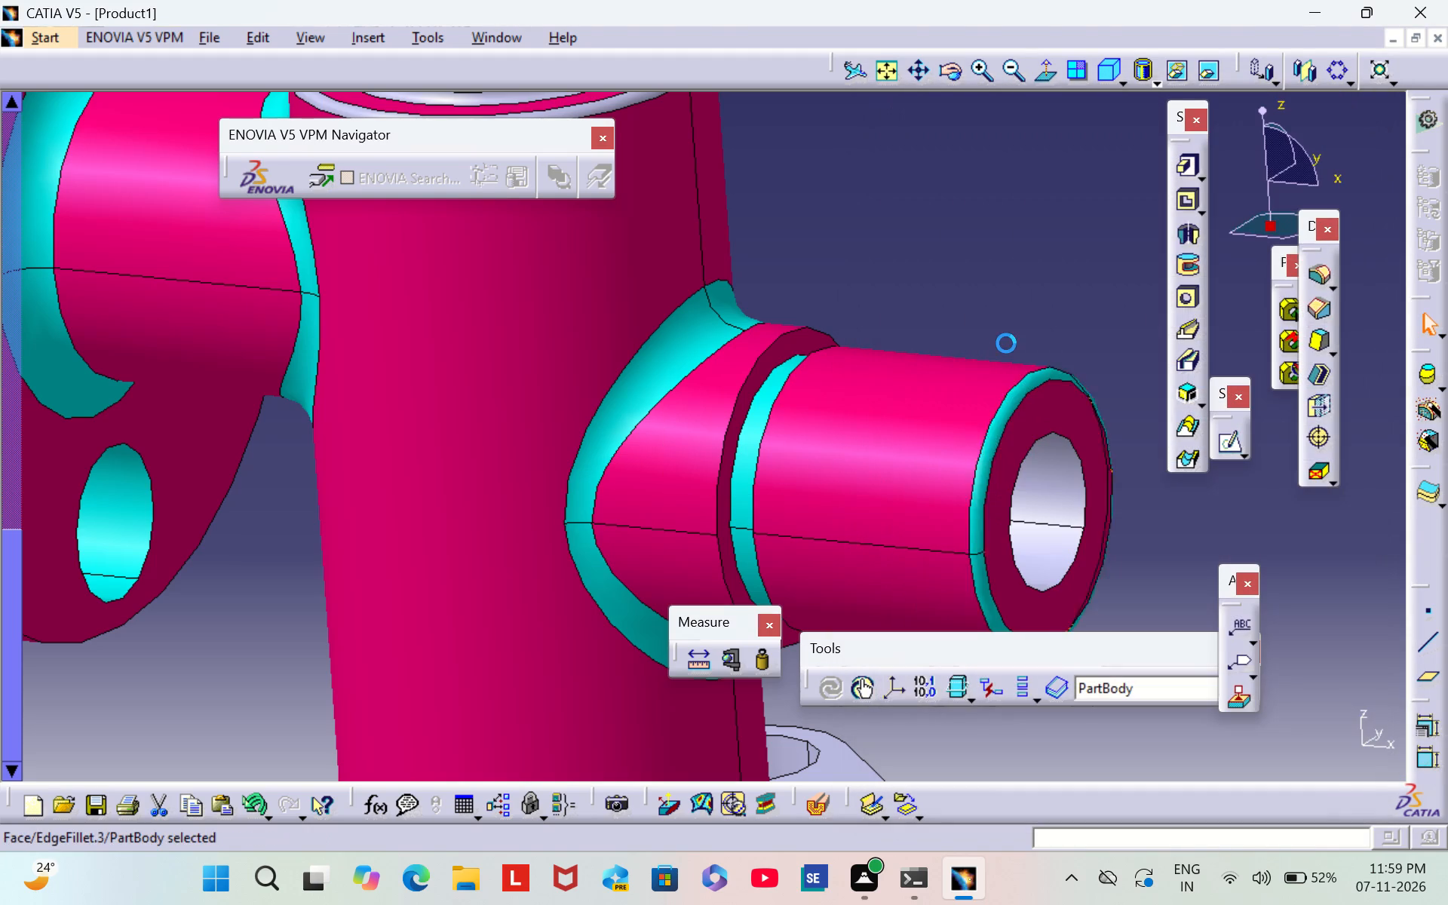
pyautogui.click(997, 327)
# Set the fill colour of the side branch's inner bore face to cyan.
pyautogui.moveTo(997, 328); pyautogui.dragTo(1057, 106, button='middle')
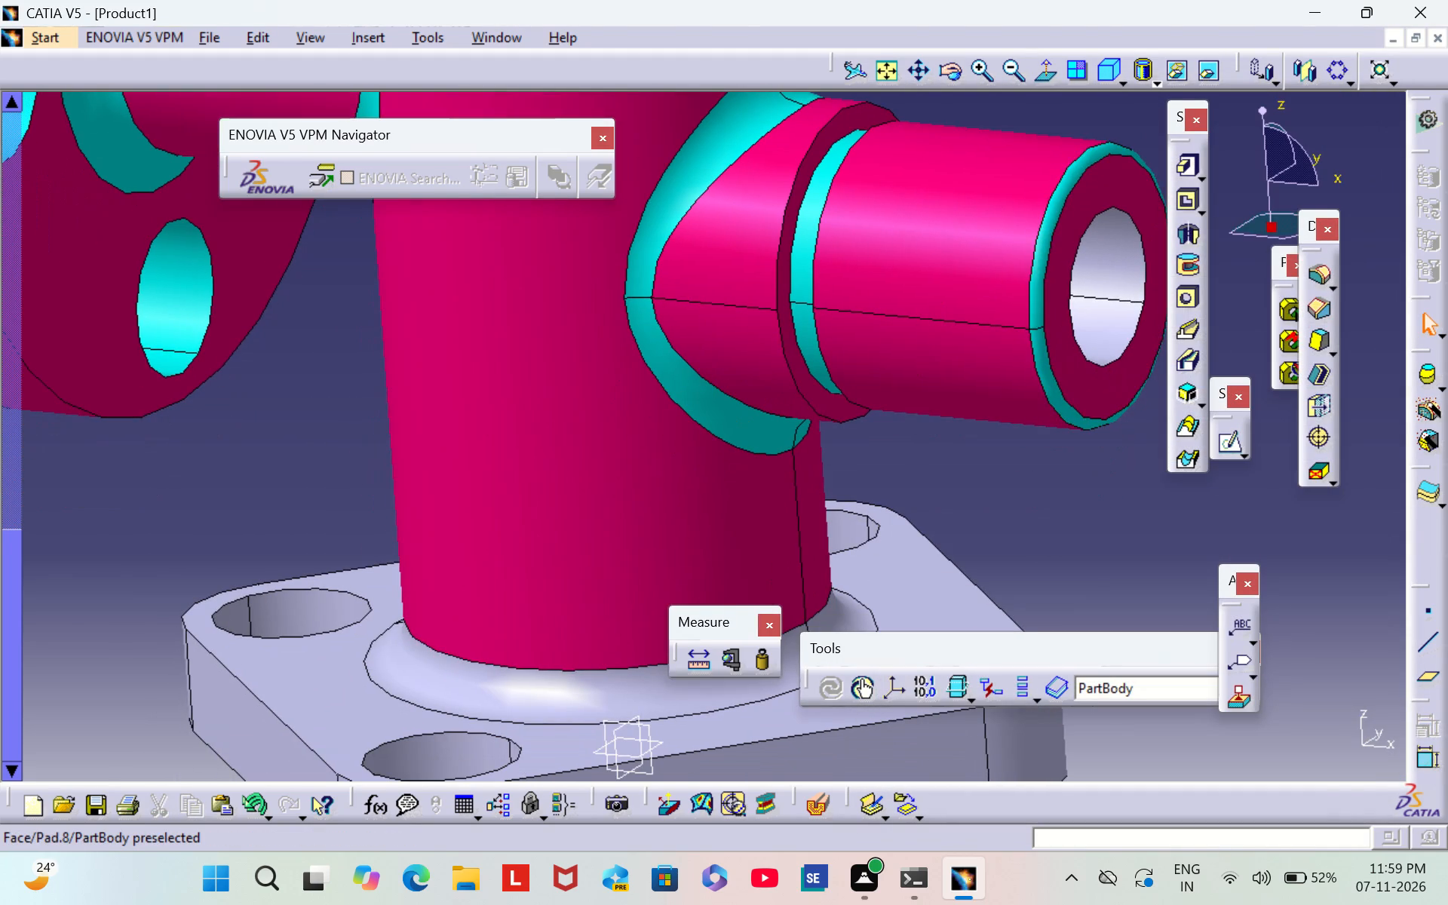
pyautogui.scroll(-1, 1097, 448)
pyautogui.middleClick(1097, 448)
pyautogui.moveTo(1094, 448); pyautogui.dragTo(912, 498, button='middle')
pyautogui.moveTo(1069, 451); pyautogui.dragTo(912, 498, button='right')
pyautogui.moveTo(649, 462); pyautogui.dragTo(425, 428, button='middle')
pyautogui.scroll(-1, 592, 448)
pyautogui.scroll(1, 738, 347)
pyautogui.rightClick(1005, 321)
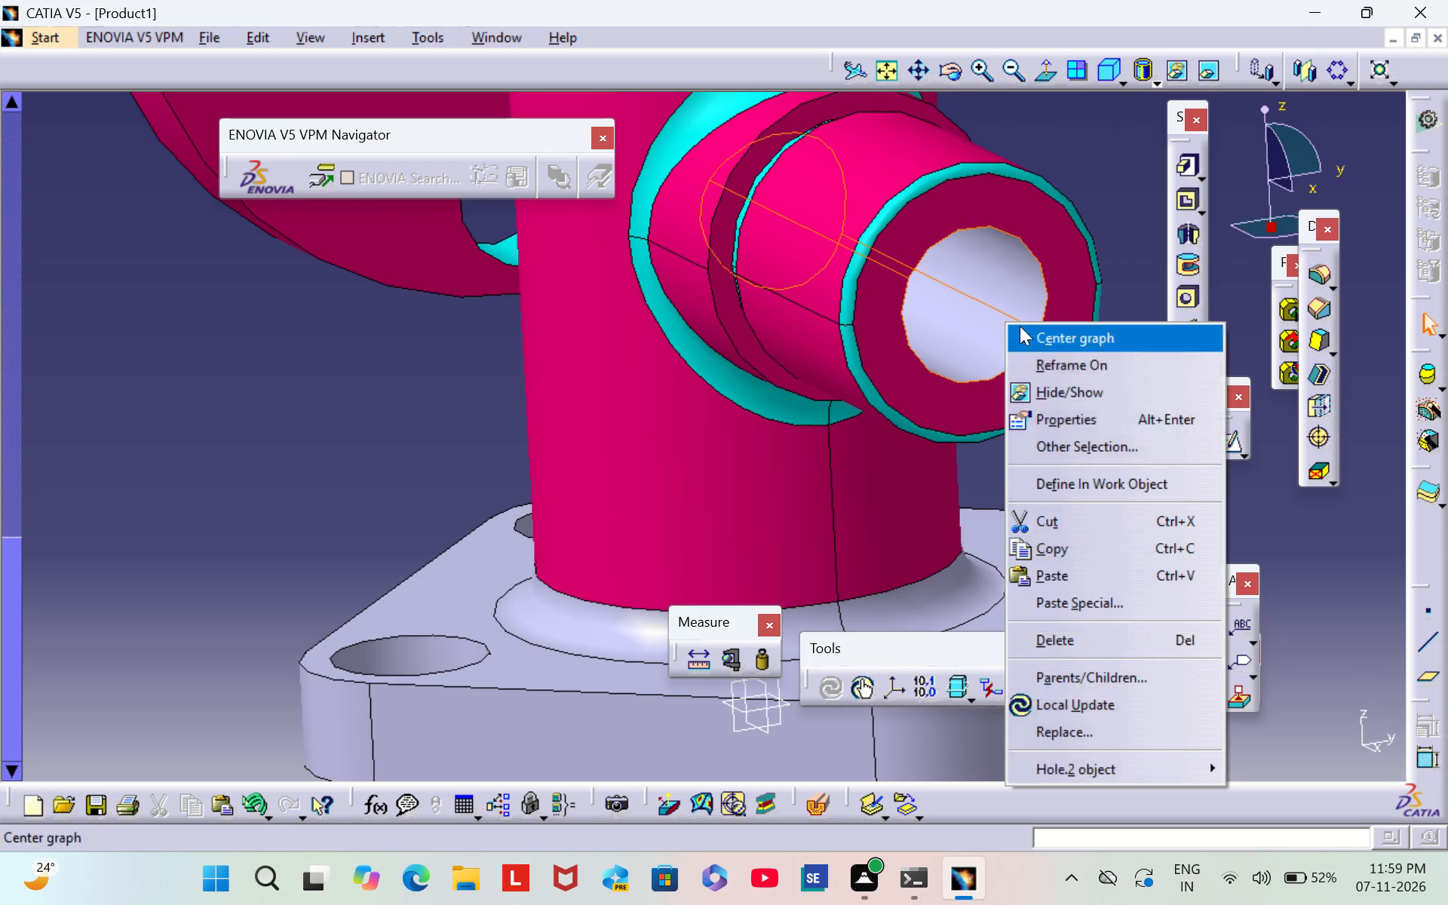
pyautogui.click(1122, 412)
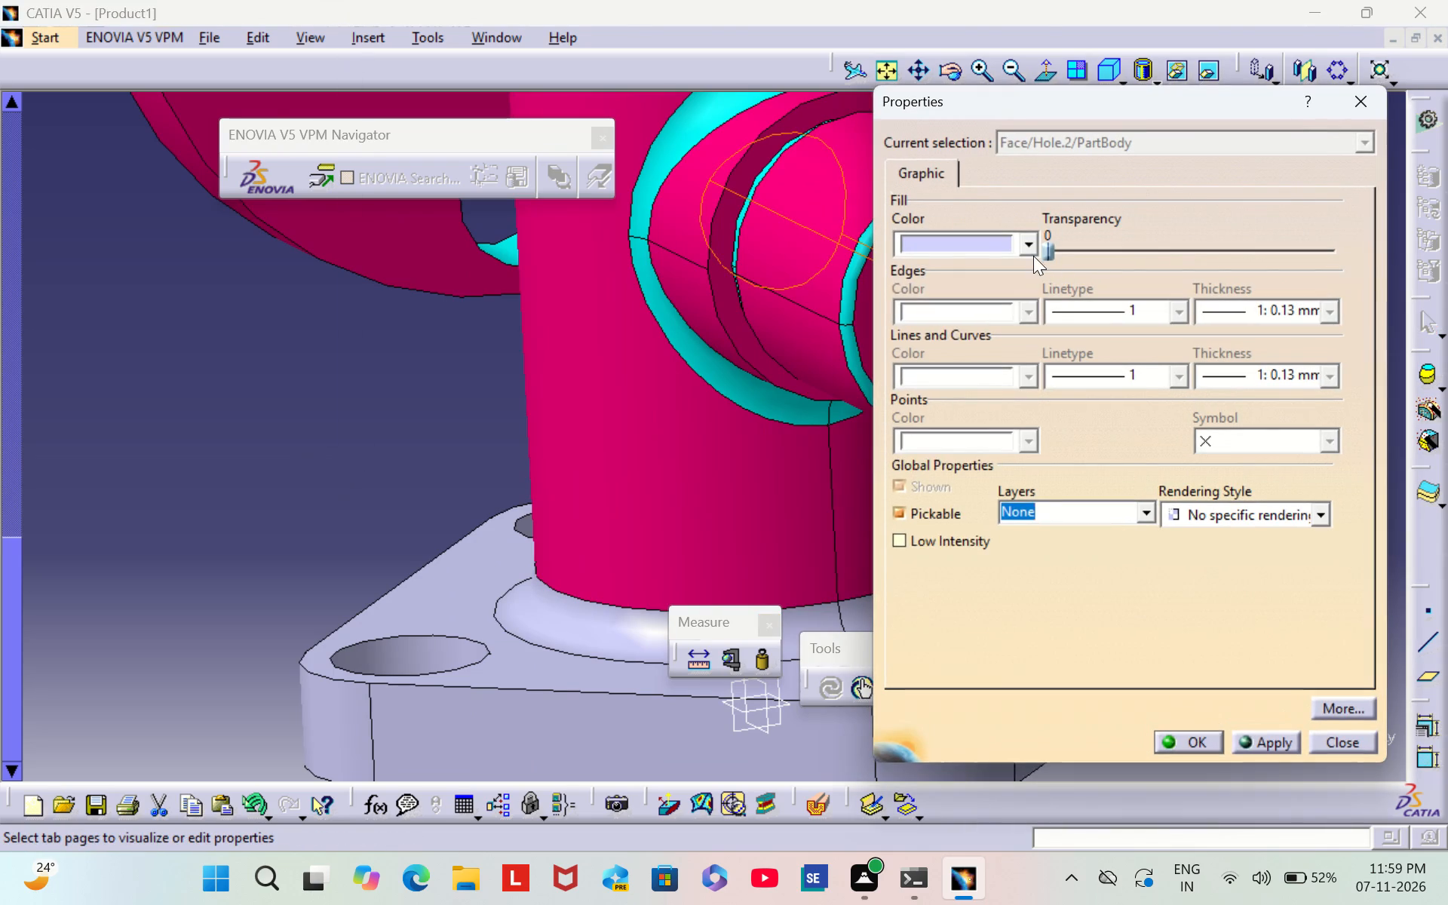
pyautogui.click(1033, 256)
pyautogui.click(986, 485)
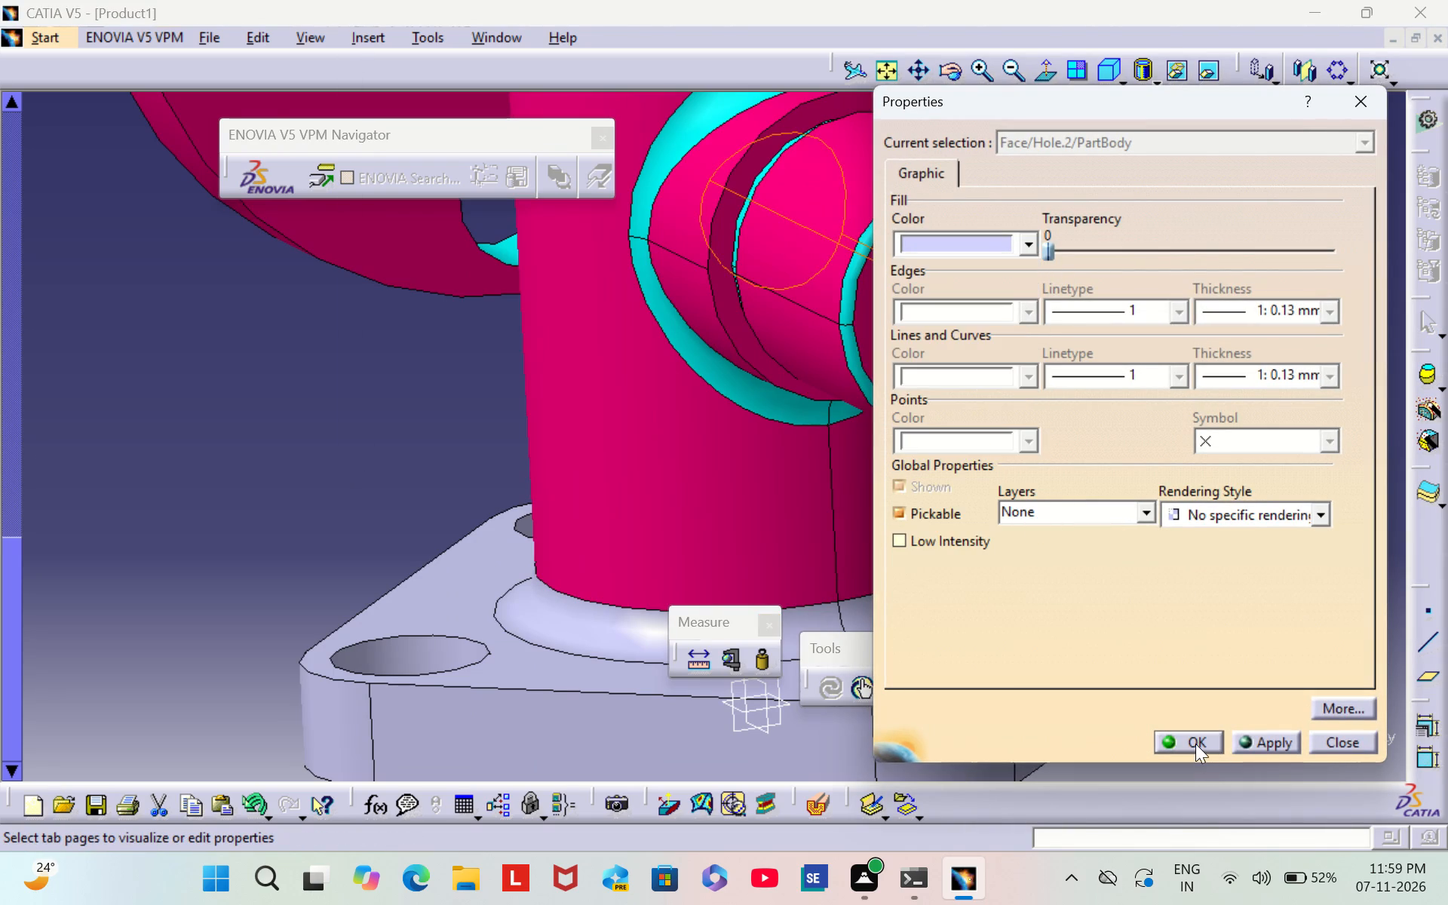
pyautogui.click(1195, 742)
pyautogui.click(440, 452)
# Set the fill colour of the square base flange's upper face, around the main cylinder's foot, to deep pink.
pyautogui.scroll(-2, 443, 452)
pyautogui.moveTo(444, 452); pyautogui.dragTo(530, 213, button='middle')
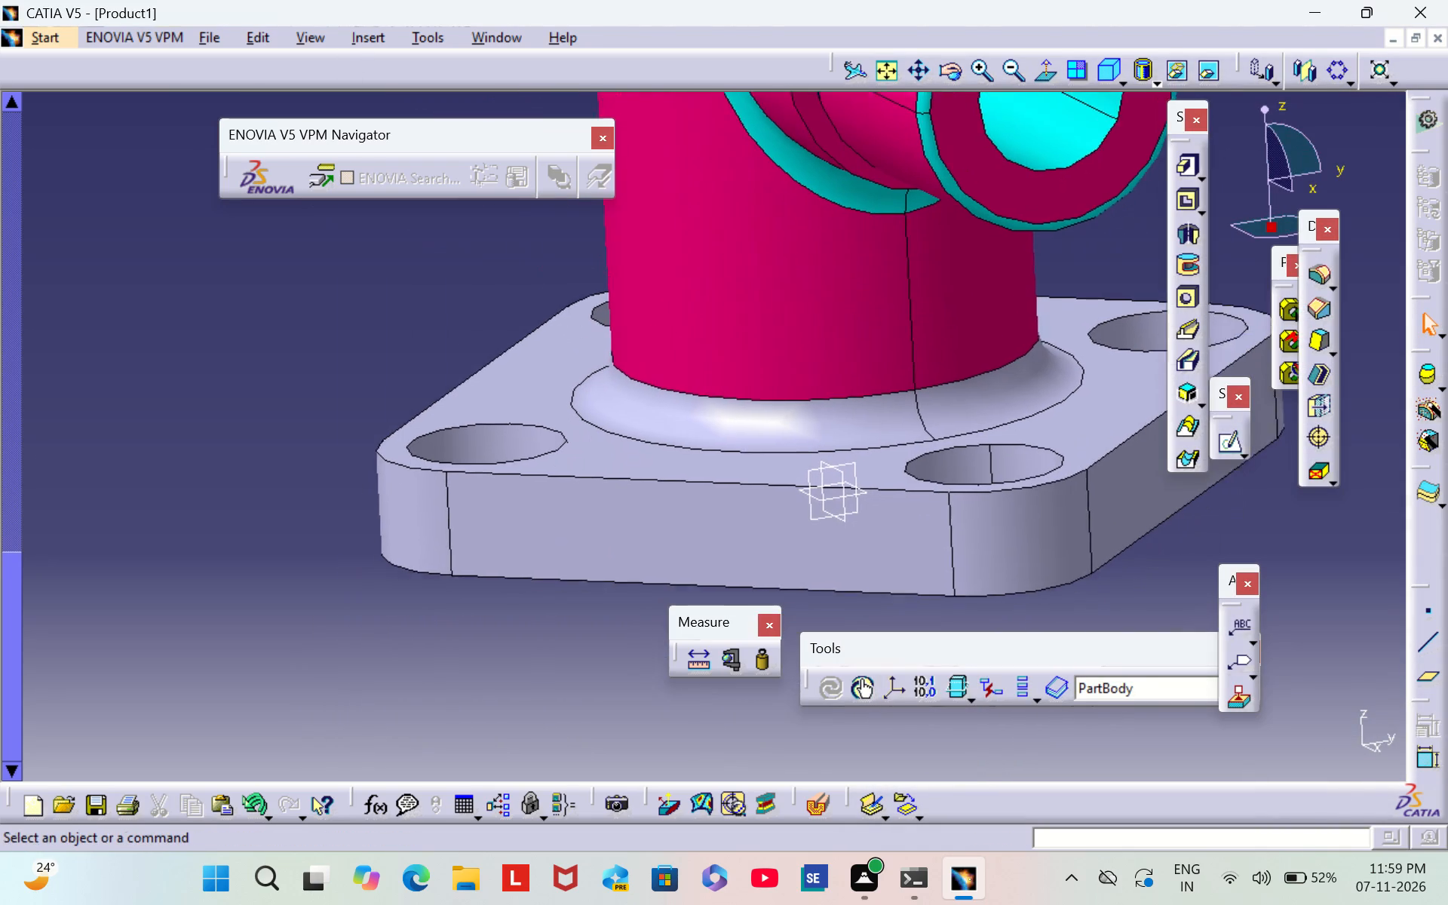
pyautogui.moveTo(530, 213); pyautogui.dragTo(540, 194, button='middle')
pyautogui.middleClick(543, 192)
pyautogui.rightClick(571, 310)
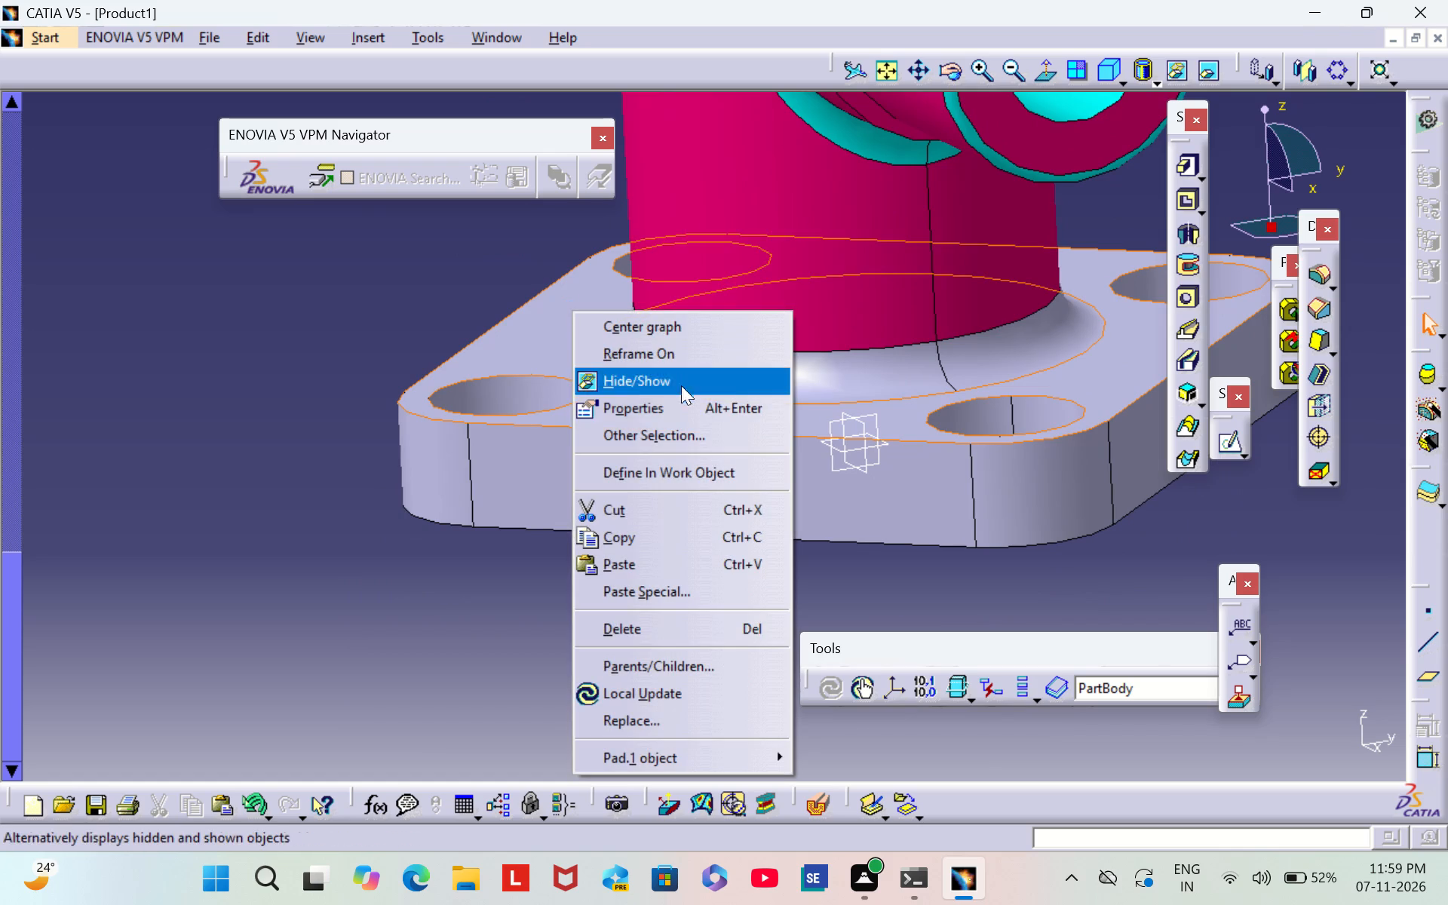
pyautogui.click(681, 412)
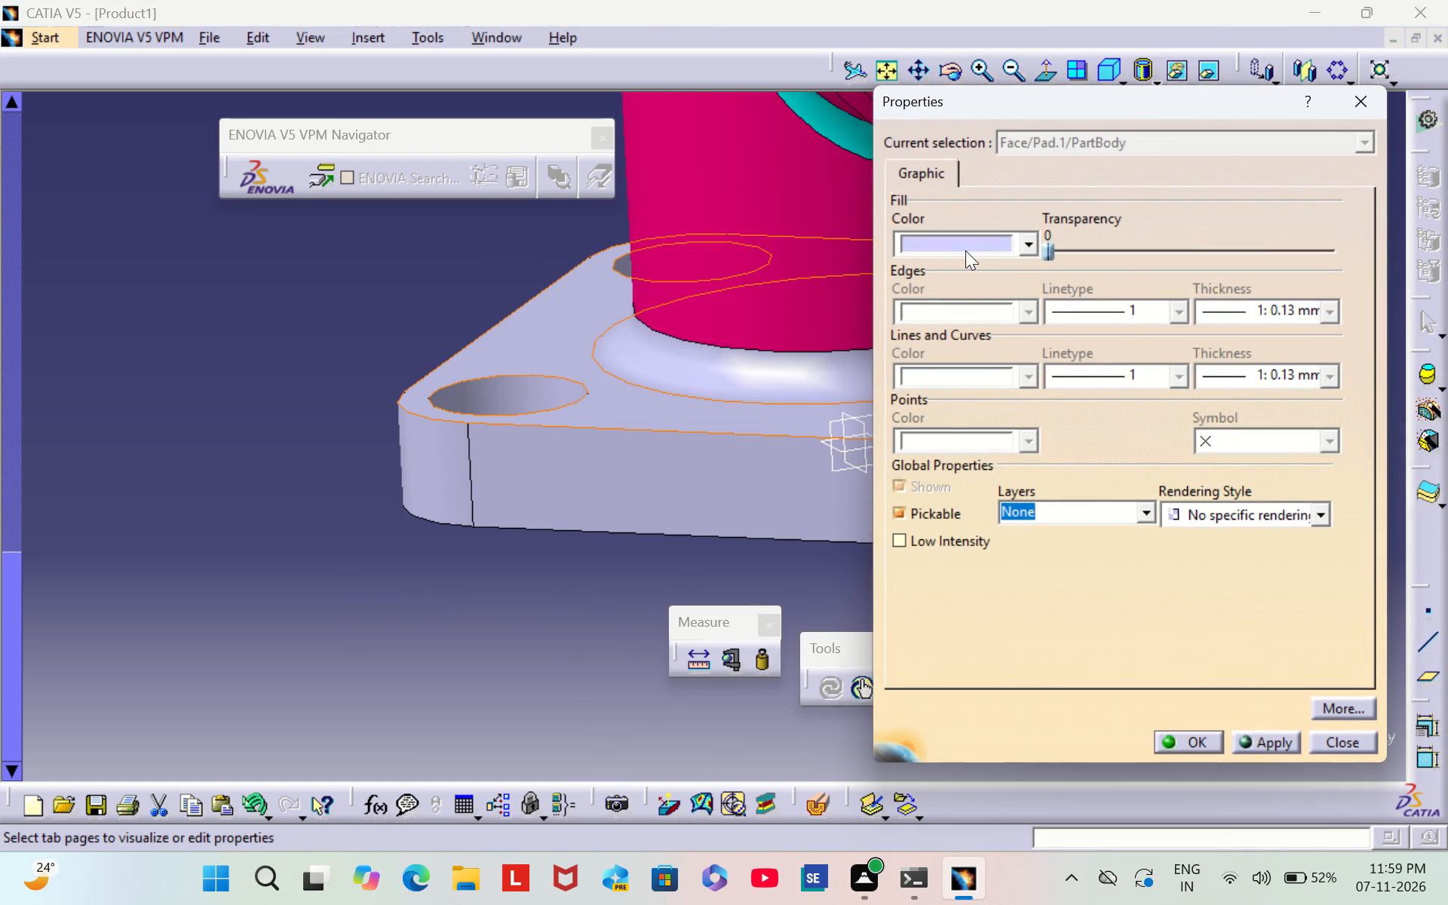
pyautogui.click(965, 247)
pyautogui.click(1001, 643)
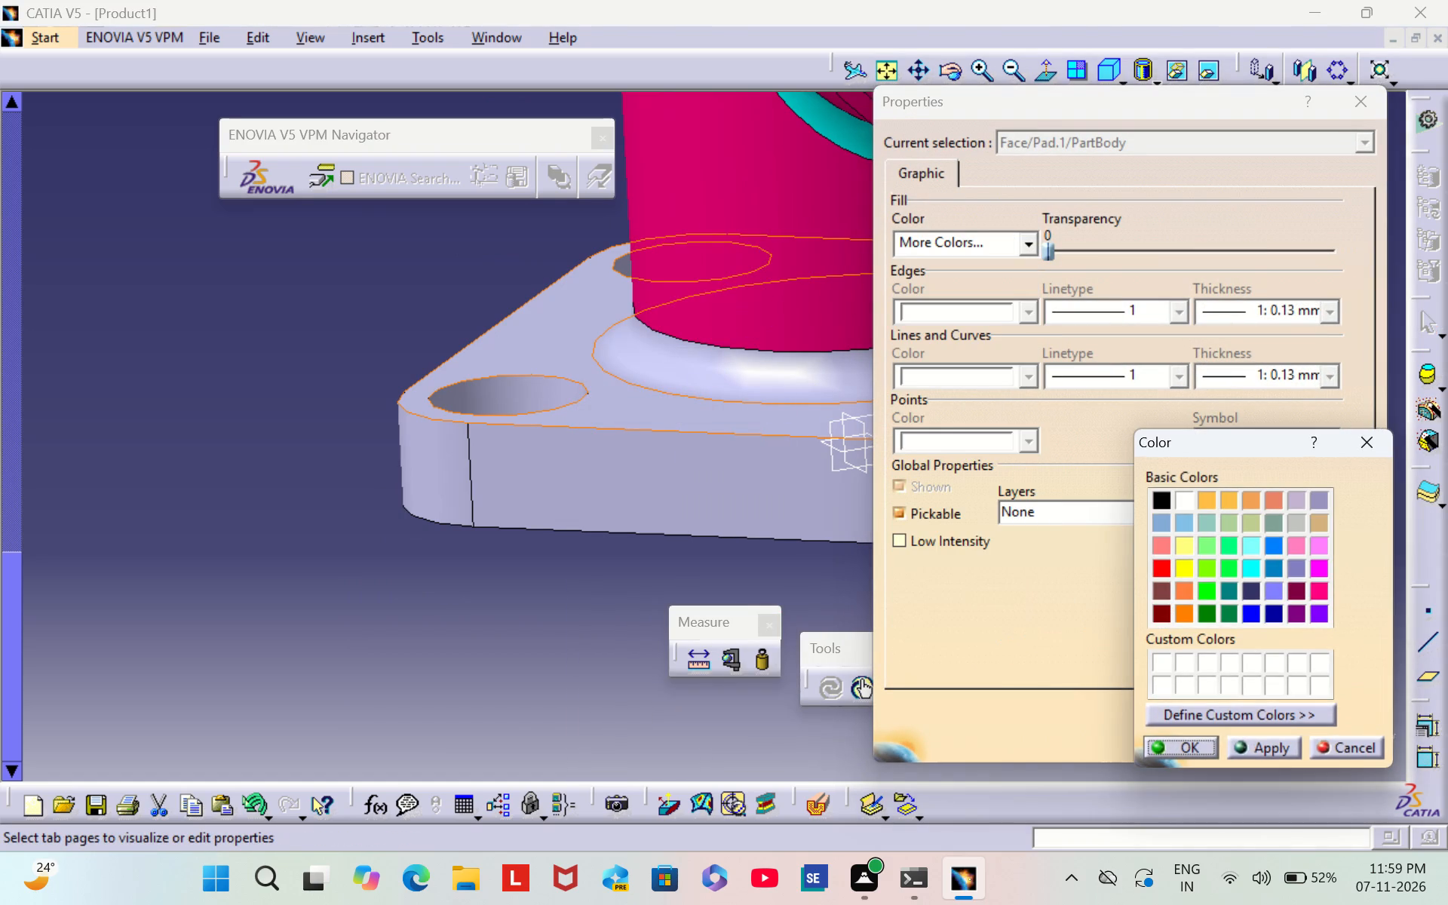
pyautogui.click(1328, 594)
pyautogui.click(1186, 736)
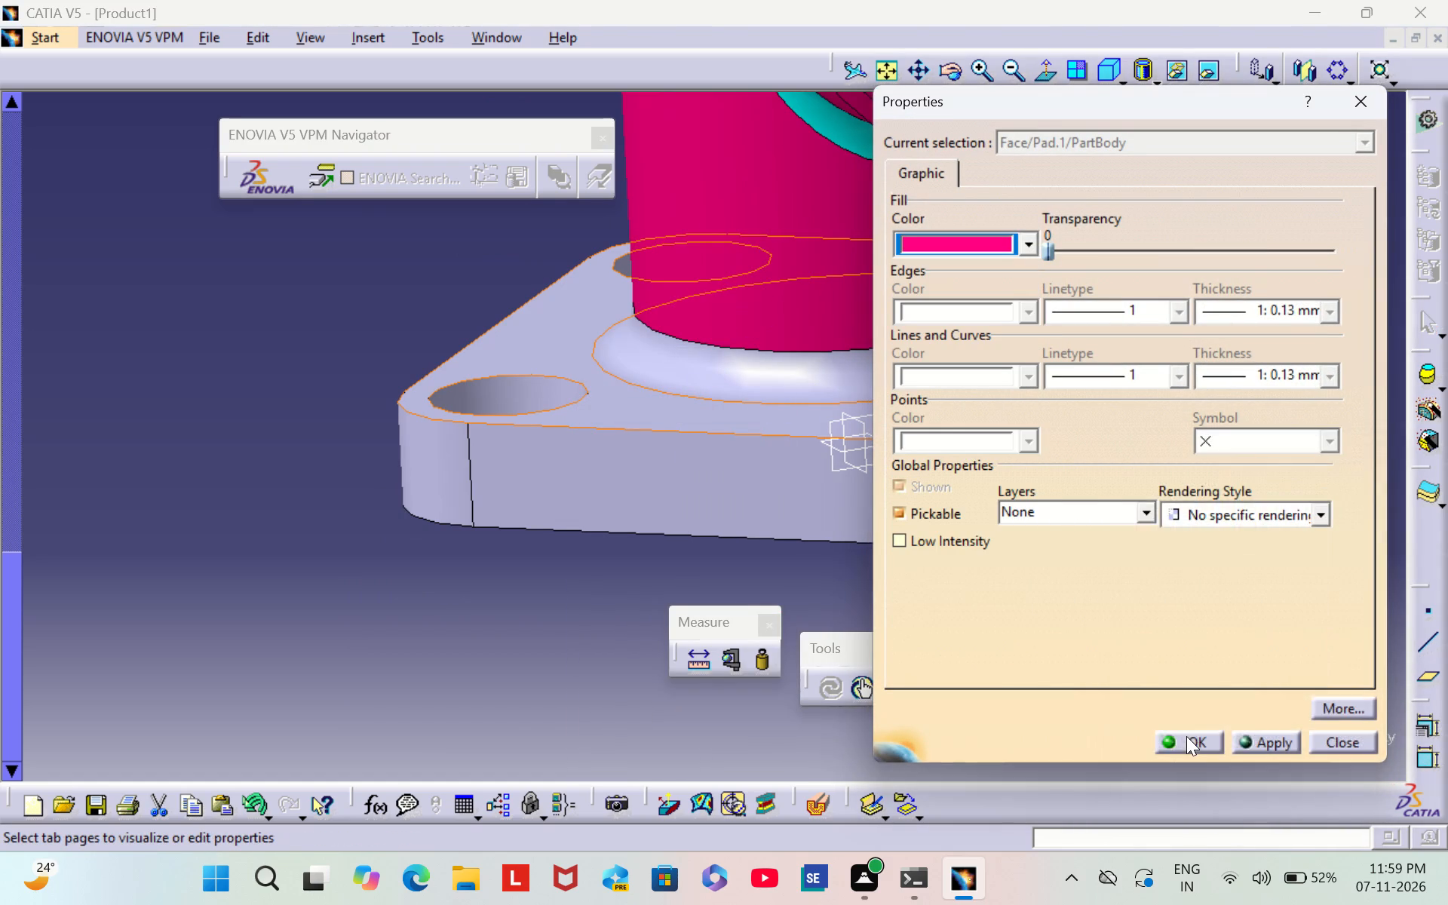
pyautogui.click(1186, 736)
pyautogui.click(432, 545)
# Set the fill colour of the square base flange's underside face to deep pink.
pyautogui.scroll(-2, 440, 545)
pyautogui.moveTo(442, 543); pyautogui.dragTo(520, 285, button='middle')
pyautogui.moveTo(442, 535); pyautogui.dragTo(520, 285, button='right')
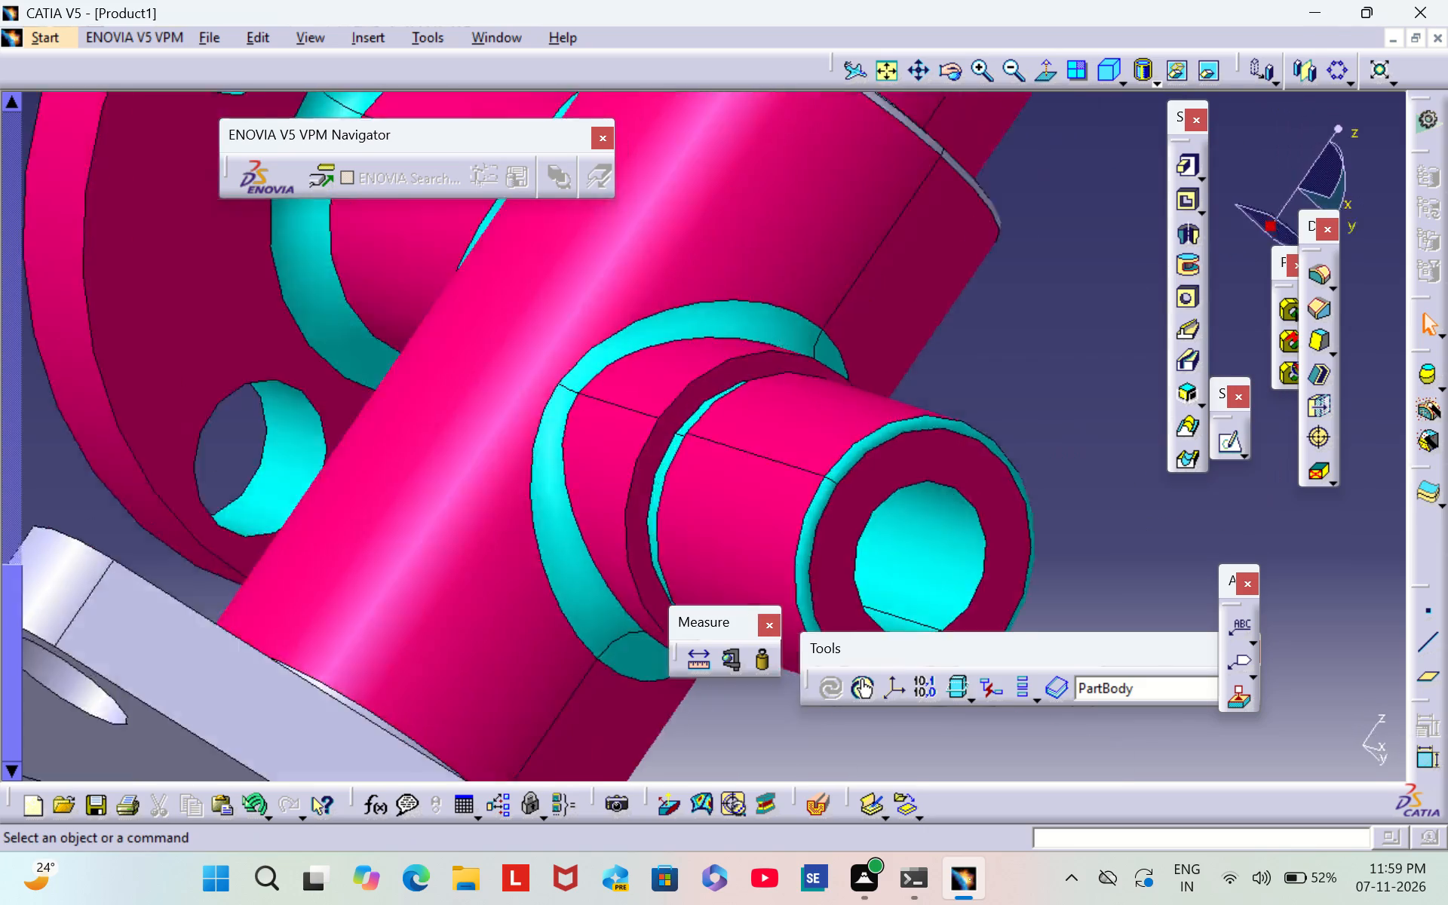
pyautogui.moveTo(520, 285); pyautogui.dragTo(580, 213, button='right')
pyautogui.moveTo(520, 285); pyautogui.dragTo(583, 213, button='middle')
pyautogui.moveTo(913, 546); pyautogui.dragTo(1150, 251, button='middle')
pyautogui.scroll(-1, 913, 546)
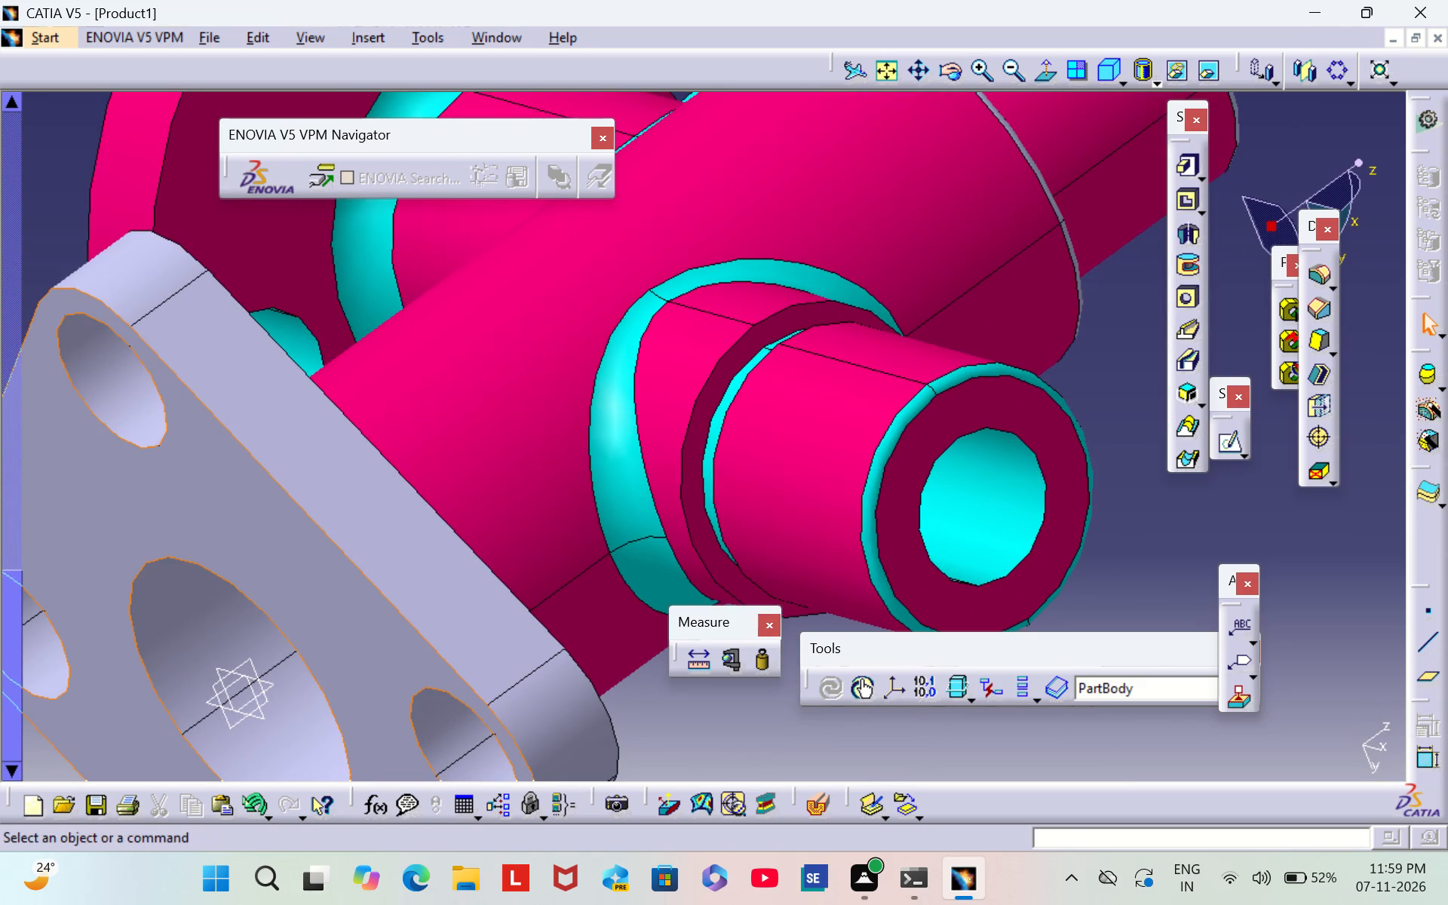
pyautogui.rightClick(321, 625)
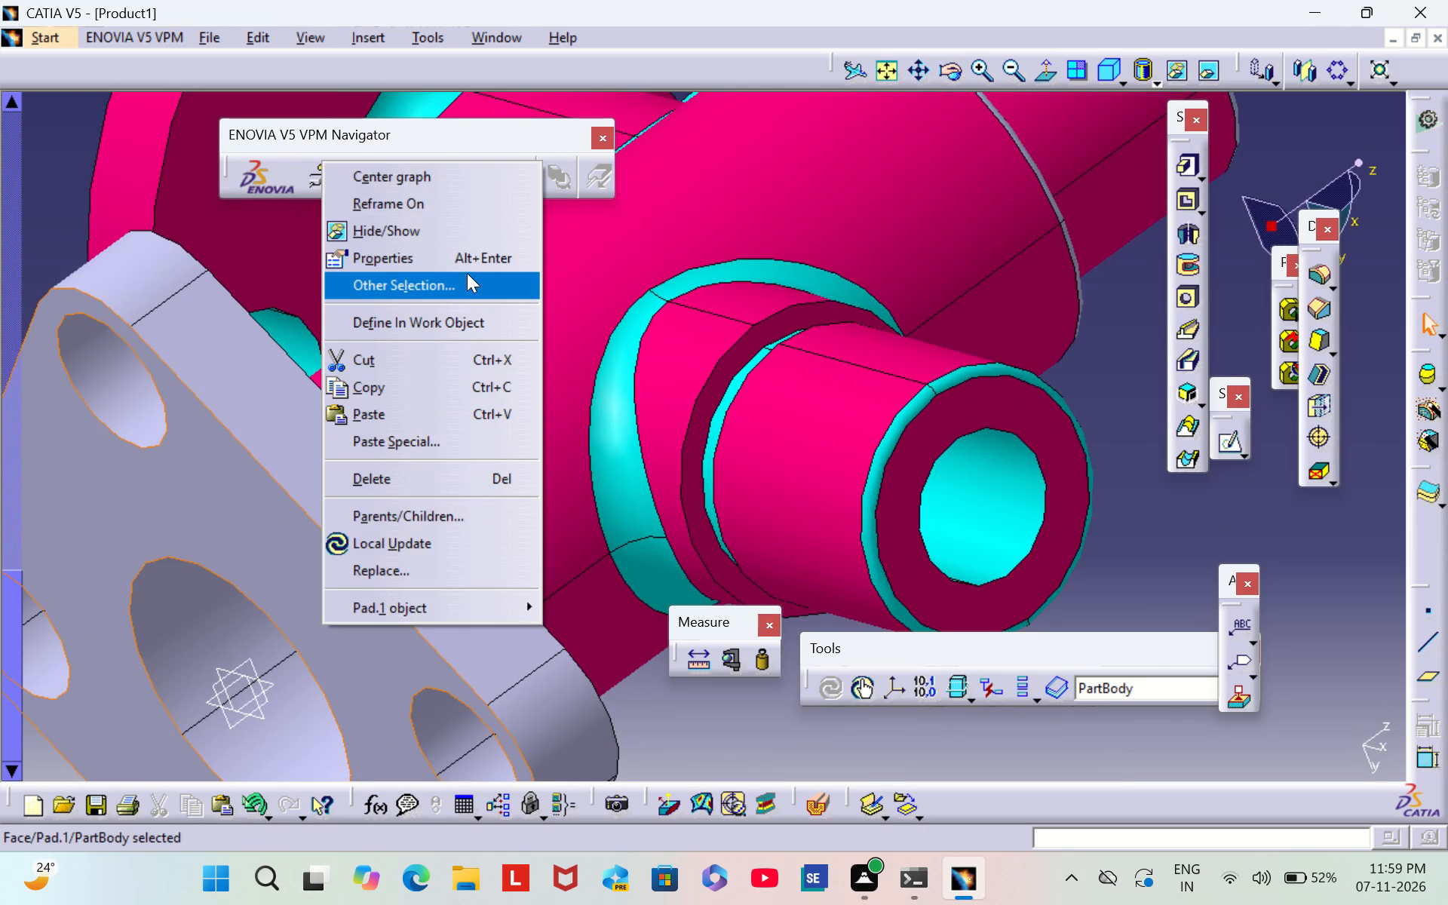
pyautogui.click(476, 261)
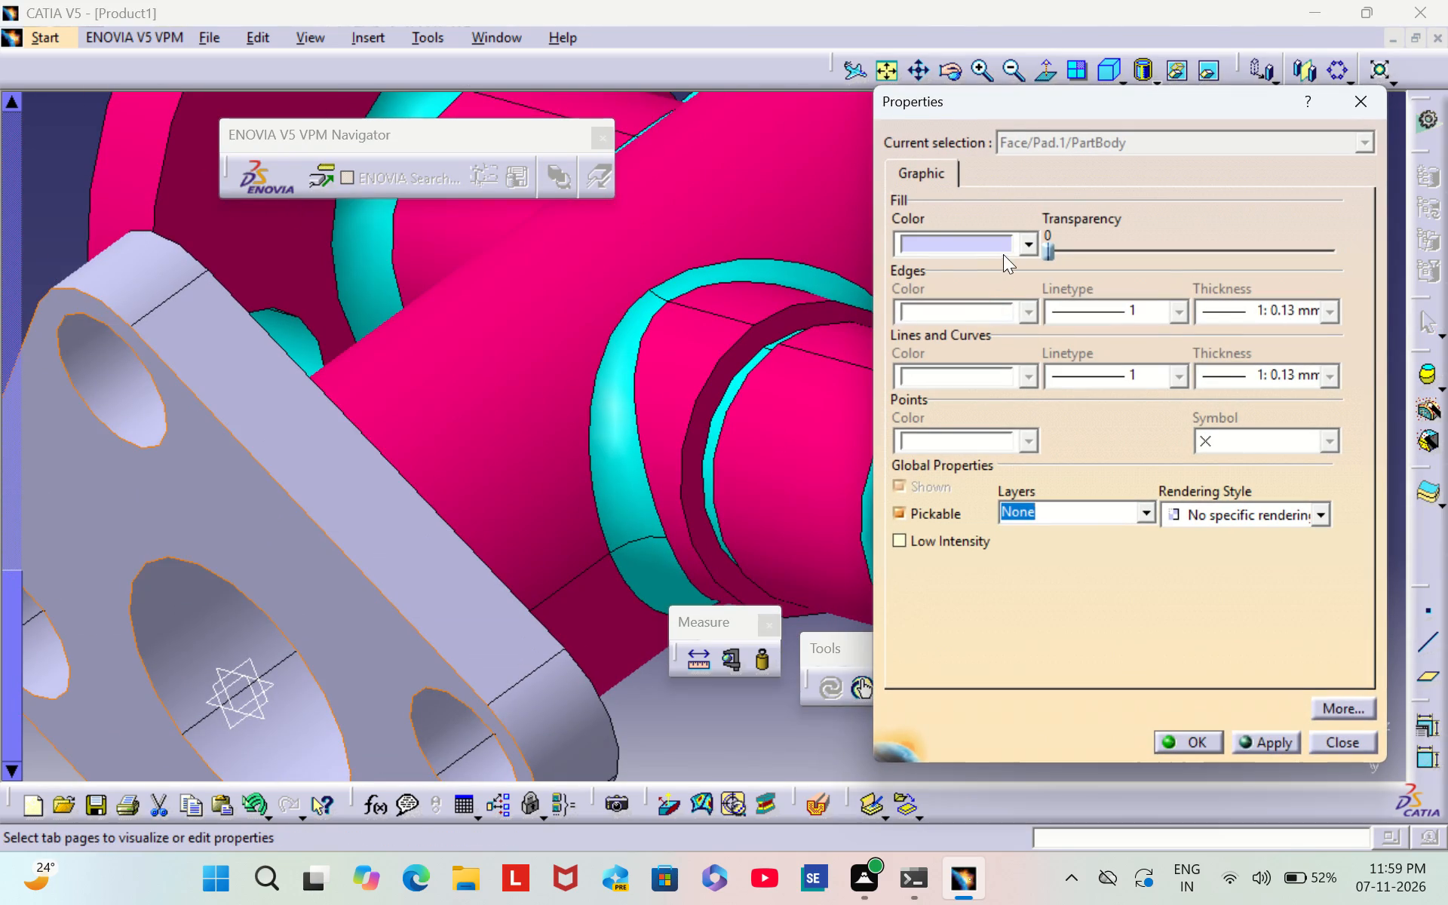
pyautogui.click(1005, 250)
pyautogui.click(999, 632)
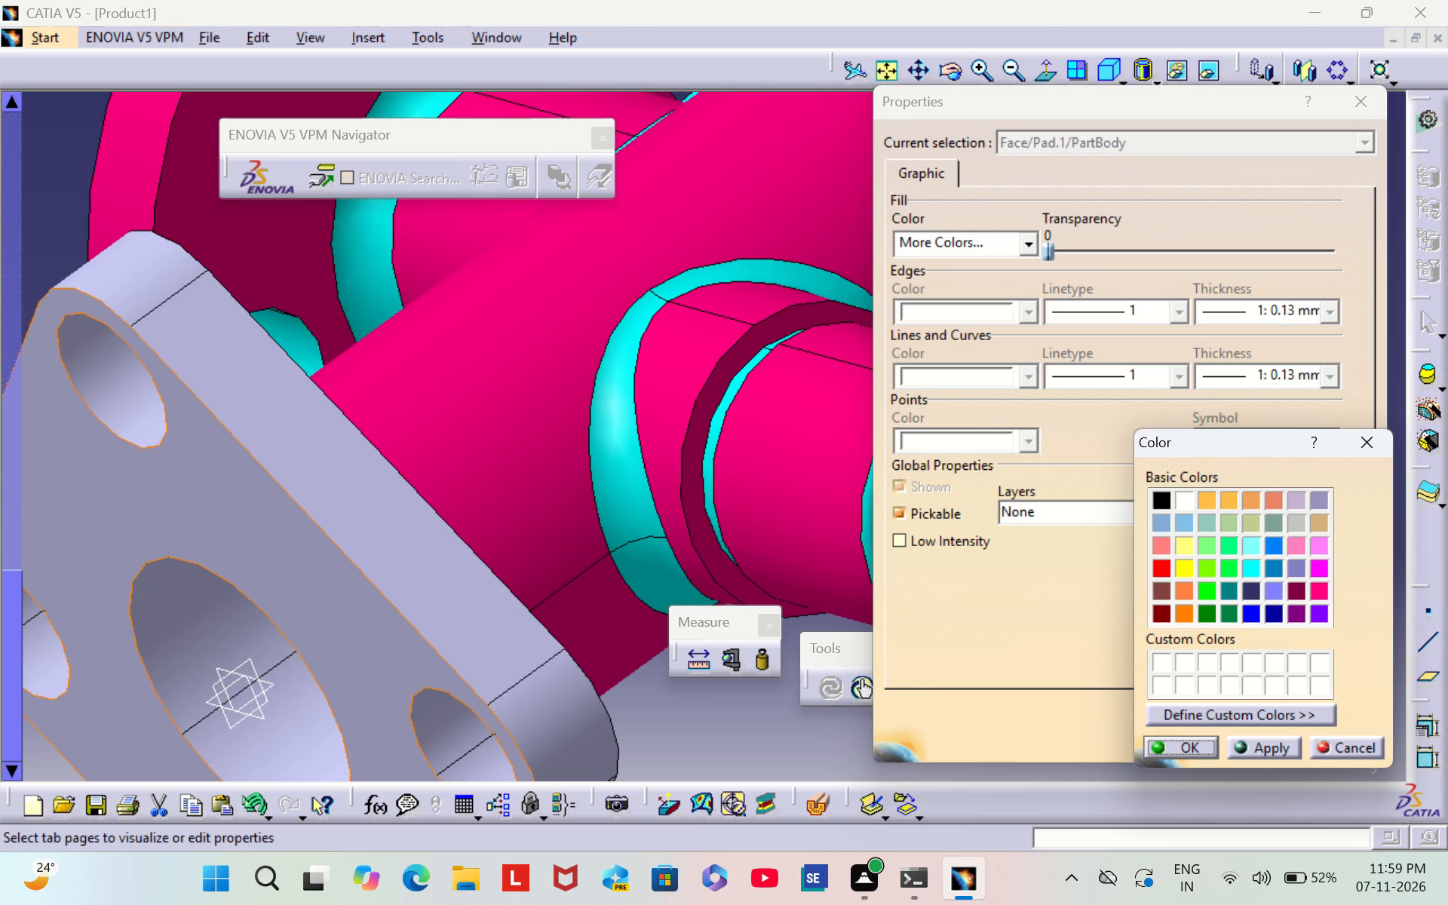
pyautogui.click(1318, 590)
pyautogui.click(1190, 740)
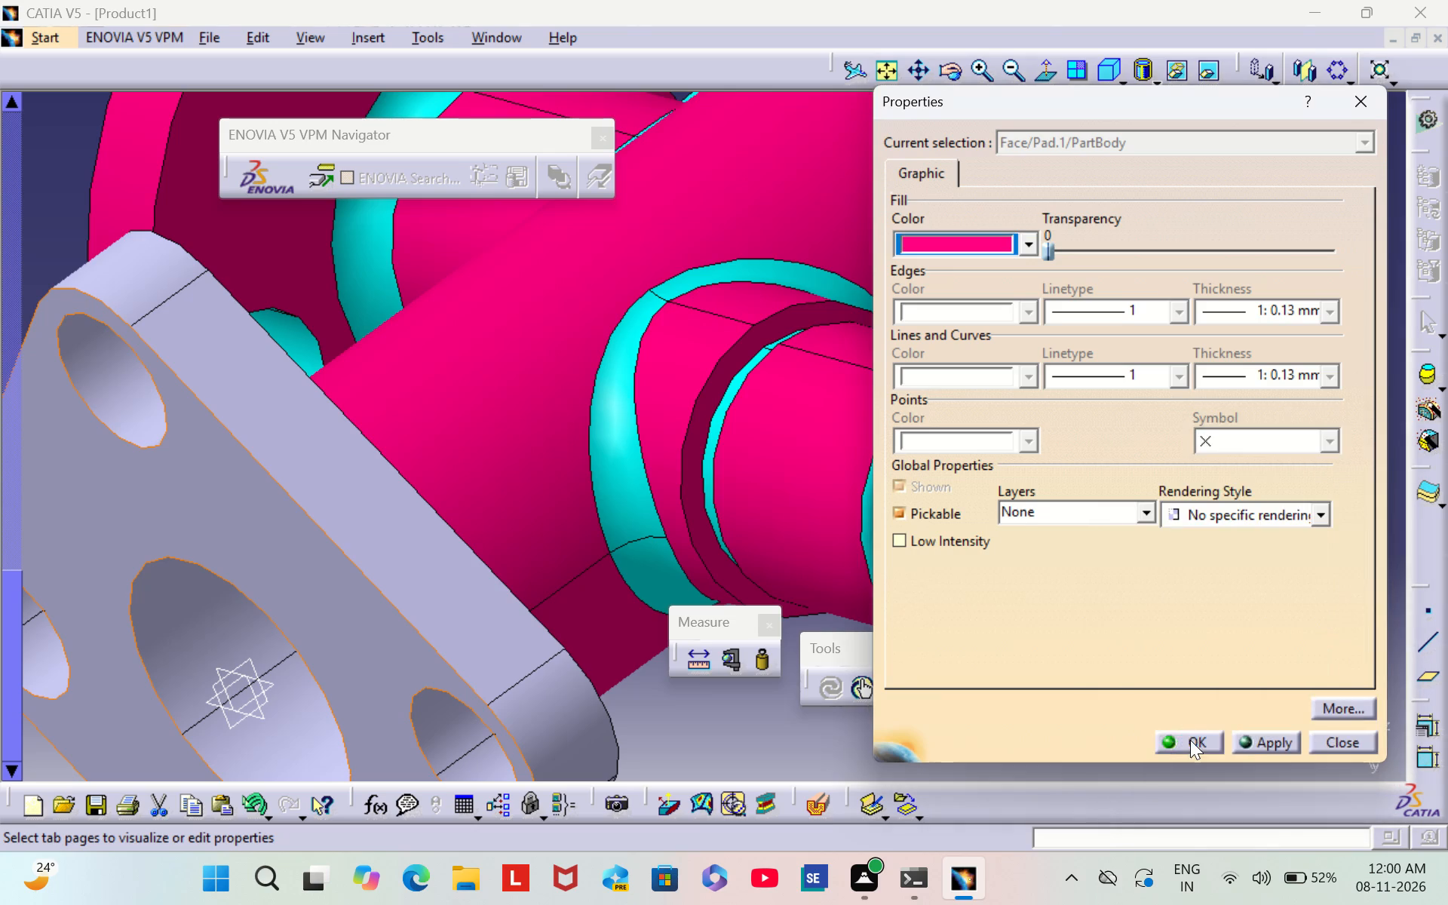
pyautogui.click(1190, 740)
pyautogui.click(1176, 524)
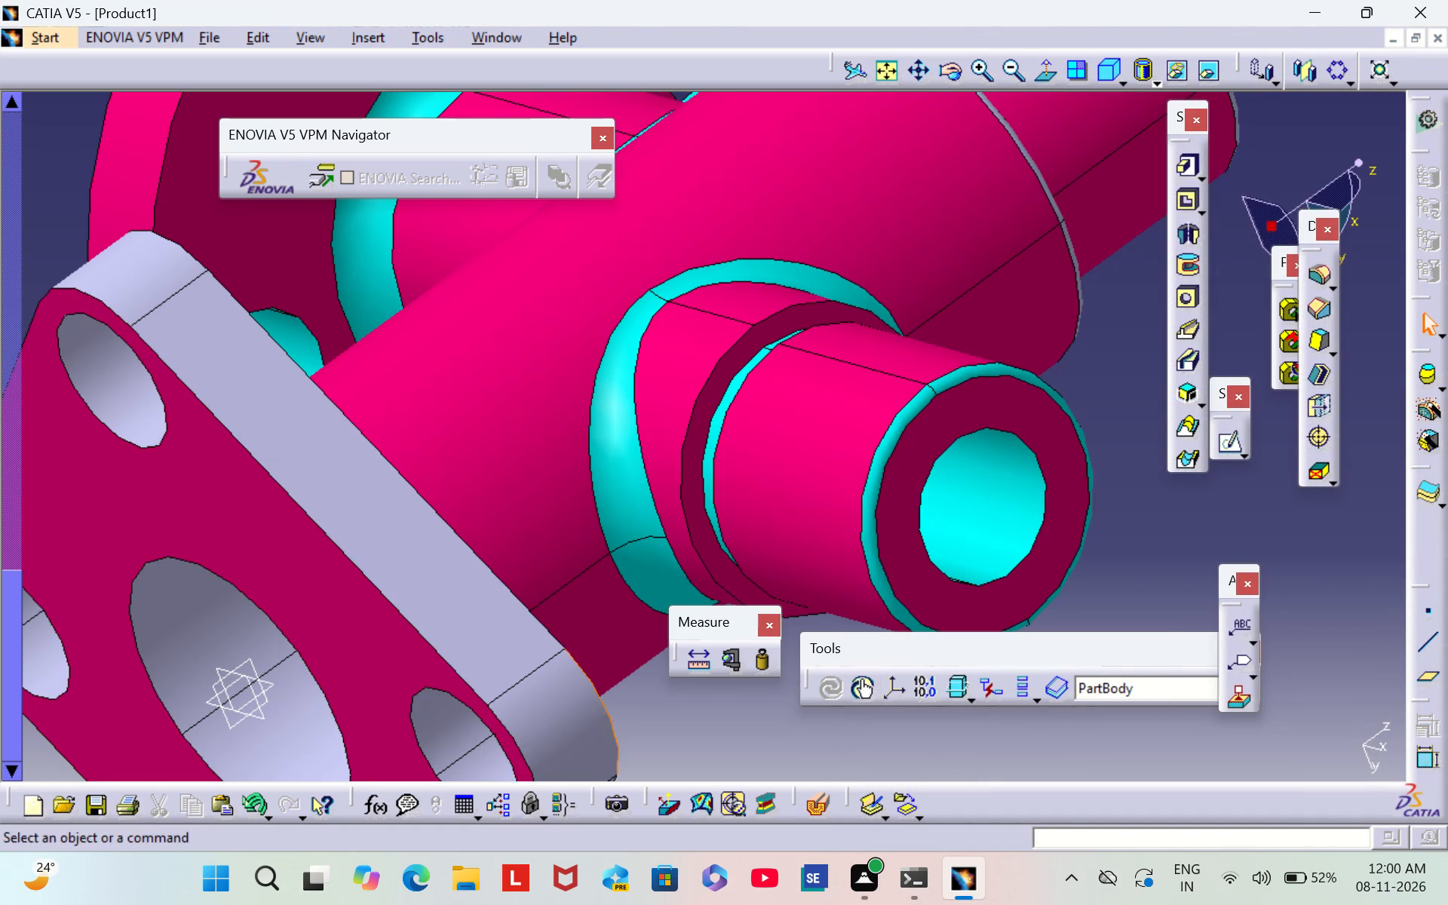
# Set the fill colour of one flat side face of the square base flange to deep pink.
pyautogui.moveTo(682, 754); pyautogui.dragTo(952, 566, button='middle')
pyautogui.moveTo(965, 551); pyautogui.dragTo(866, 580, button='middle')
pyautogui.moveTo(965, 551); pyautogui.dragTo(866, 580, button='right')
pyautogui.moveTo(788, 455); pyautogui.dragTo(670, 480, button='middle')
pyautogui.rightClick(808, 396)
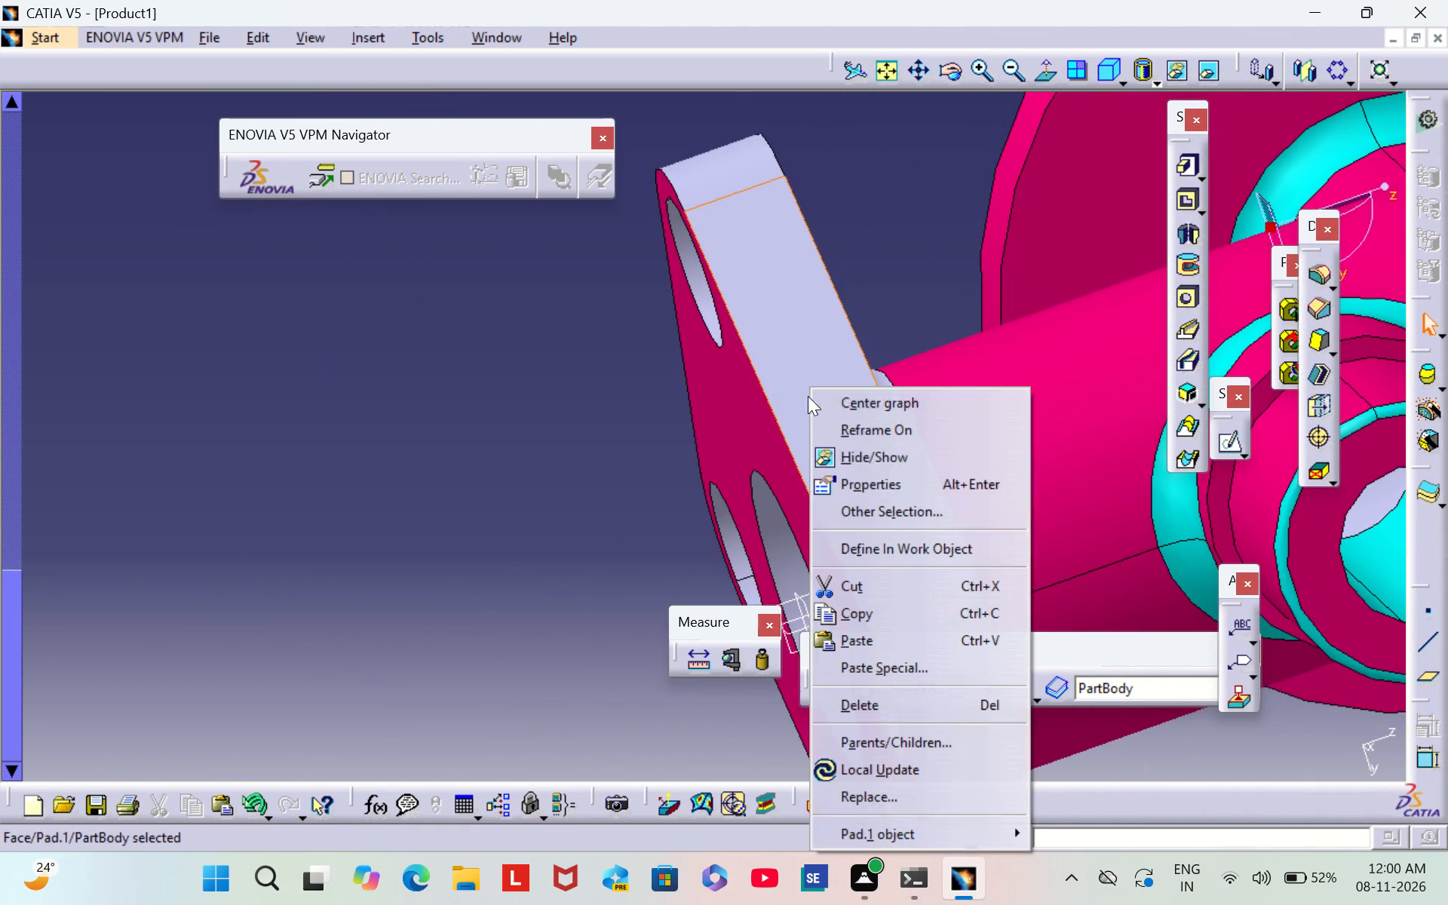
pyautogui.click(894, 476)
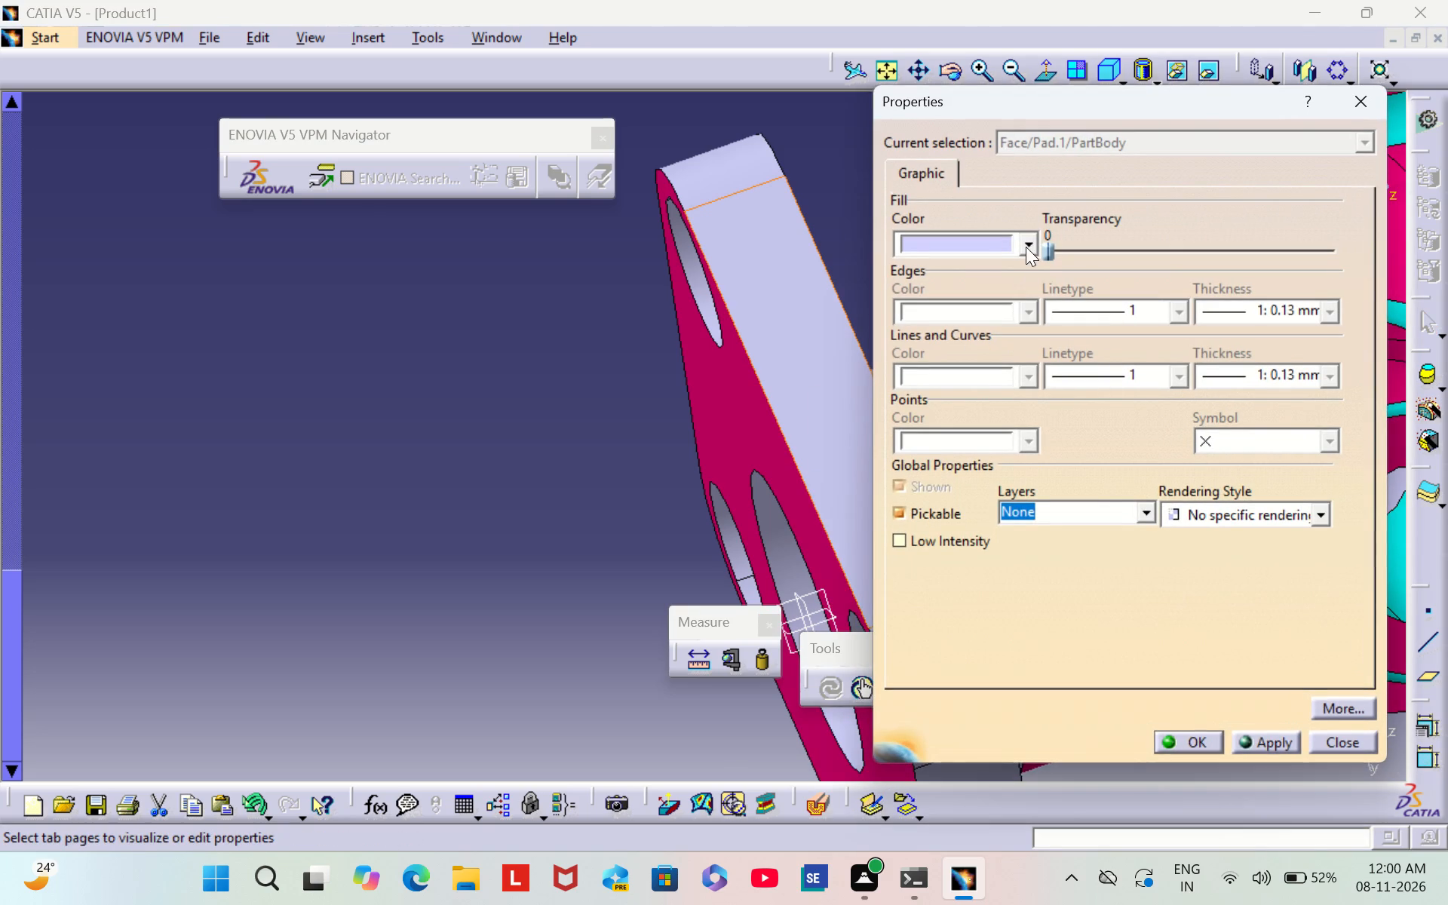
pyautogui.click(1026, 247)
pyautogui.click(966, 640)
pyautogui.click(1318, 583)
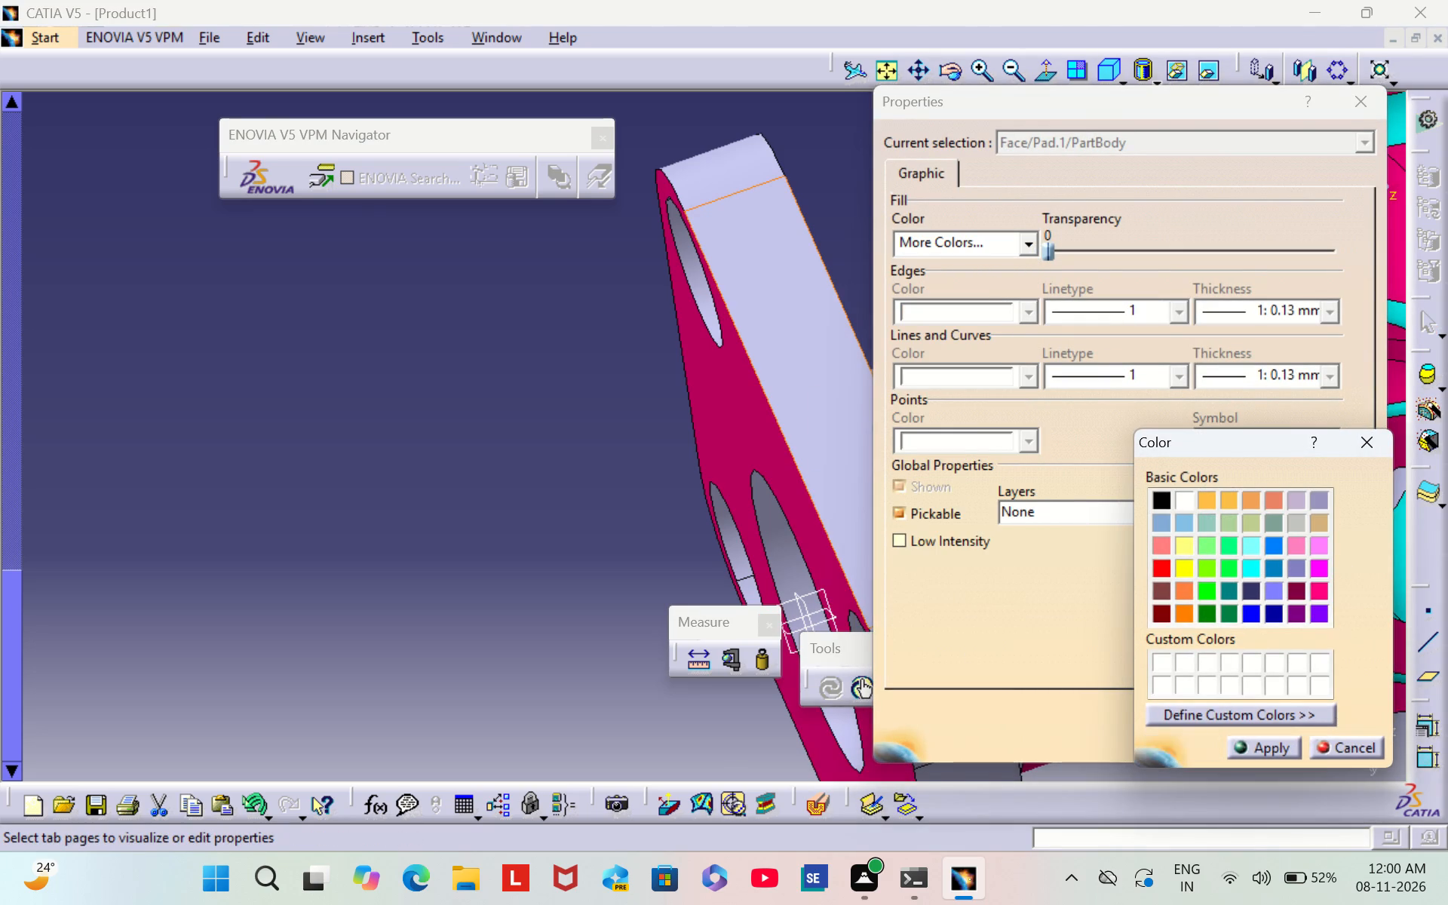
pyautogui.click(1175, 747)
pyautogui.click(1190, 741)
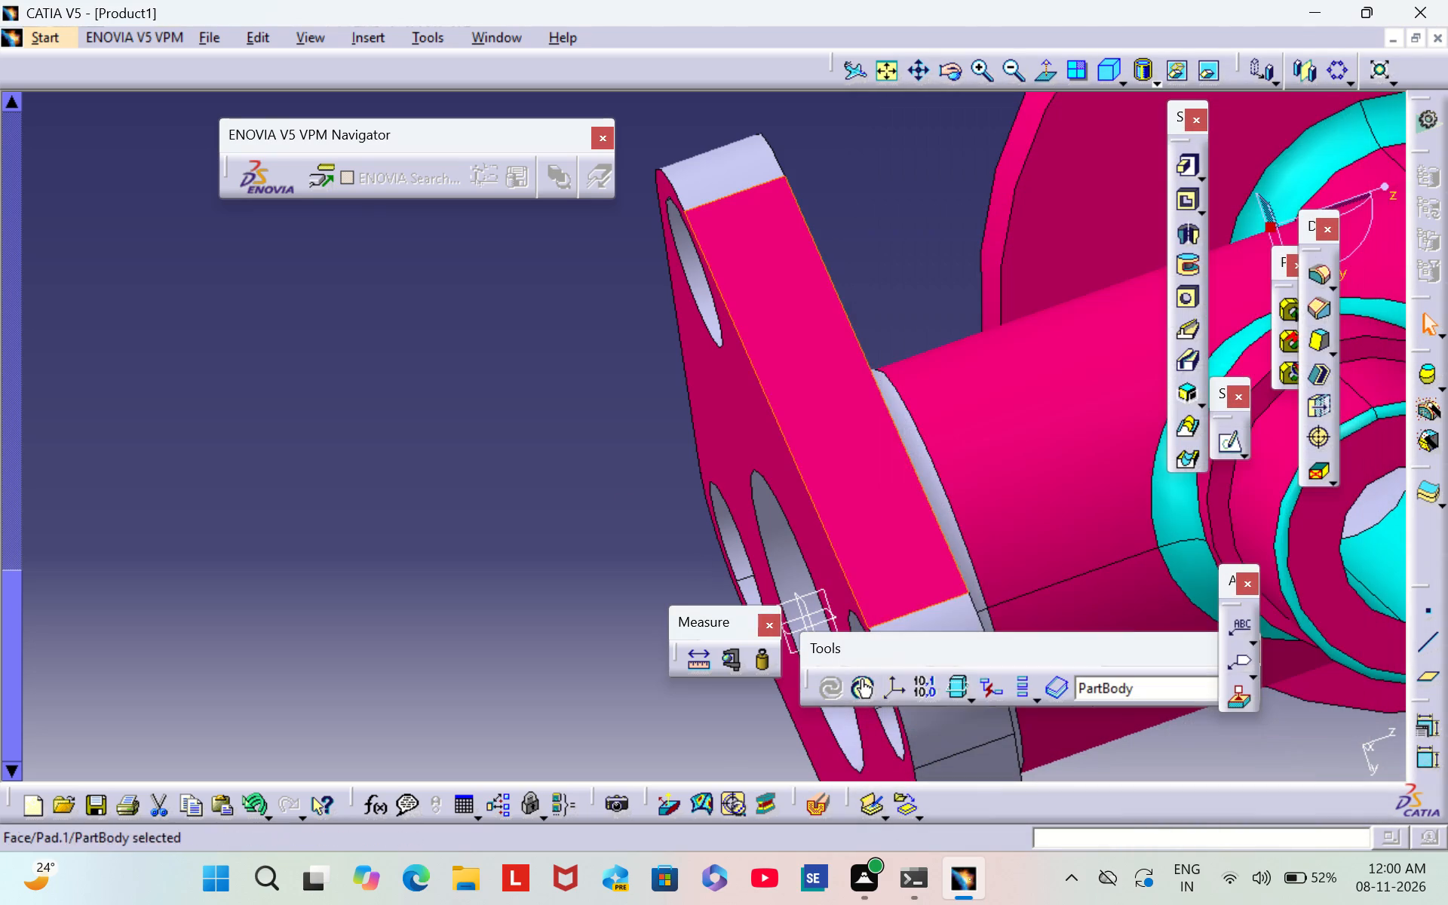
pyautogui.click(633, 511)
# Set the fill colour of the base flange's adjacent flat side face, beneath the side branch's open end, to deep pink.
pyautogui.moveTo(918, 242); pyautogui.dragTo(772, 324, button='middle')
pyautogui.moveTo(918, 242); pyautogui.dragTo(772, 324, button='right')
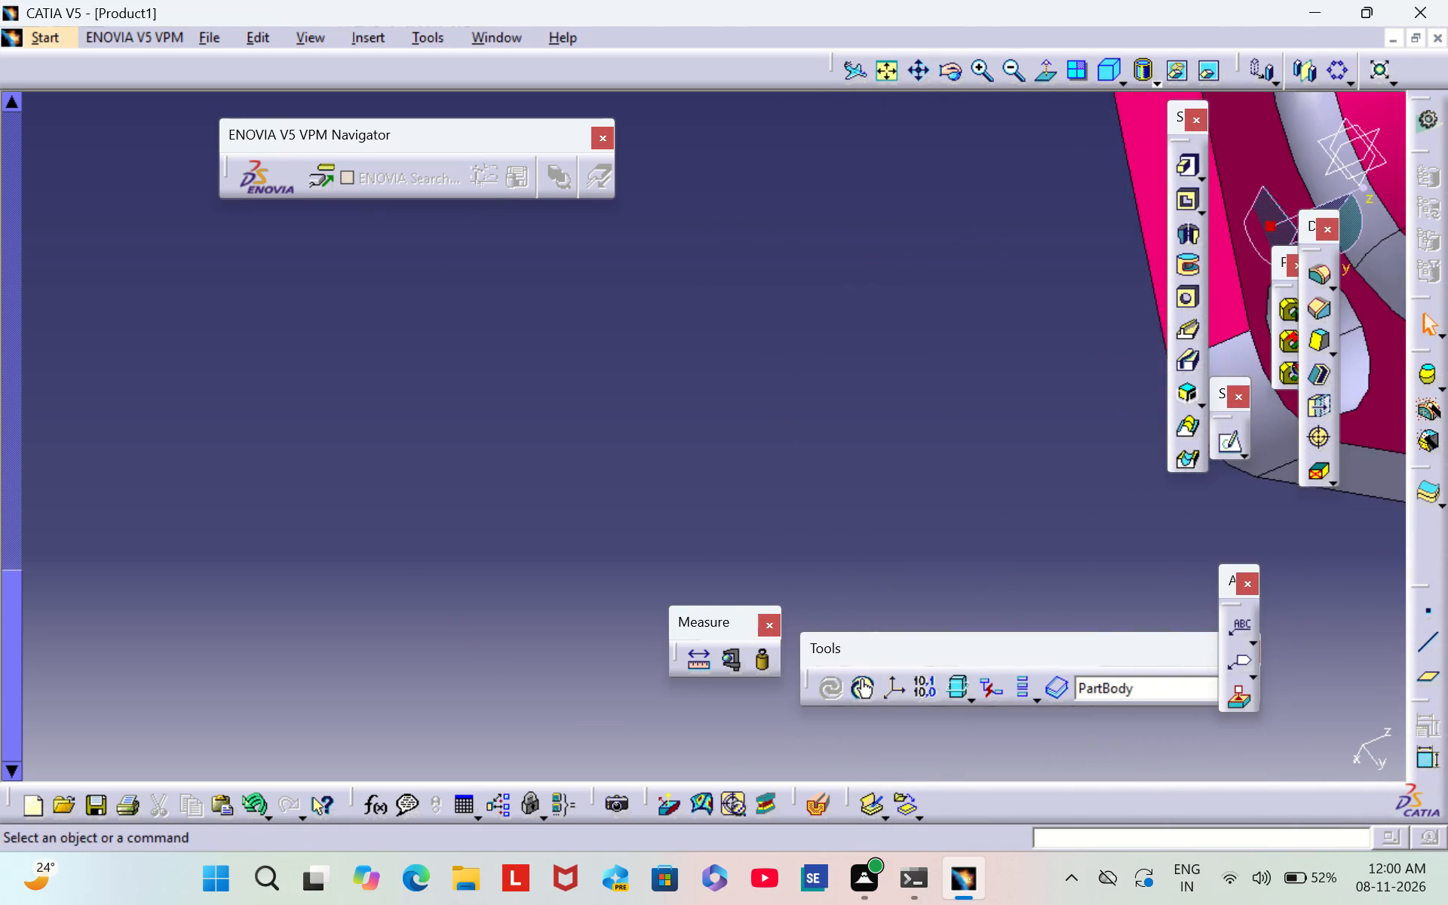
pyautogui.moveTo(818, 321); pyautogui.dragTo(266, 438, button='middle')
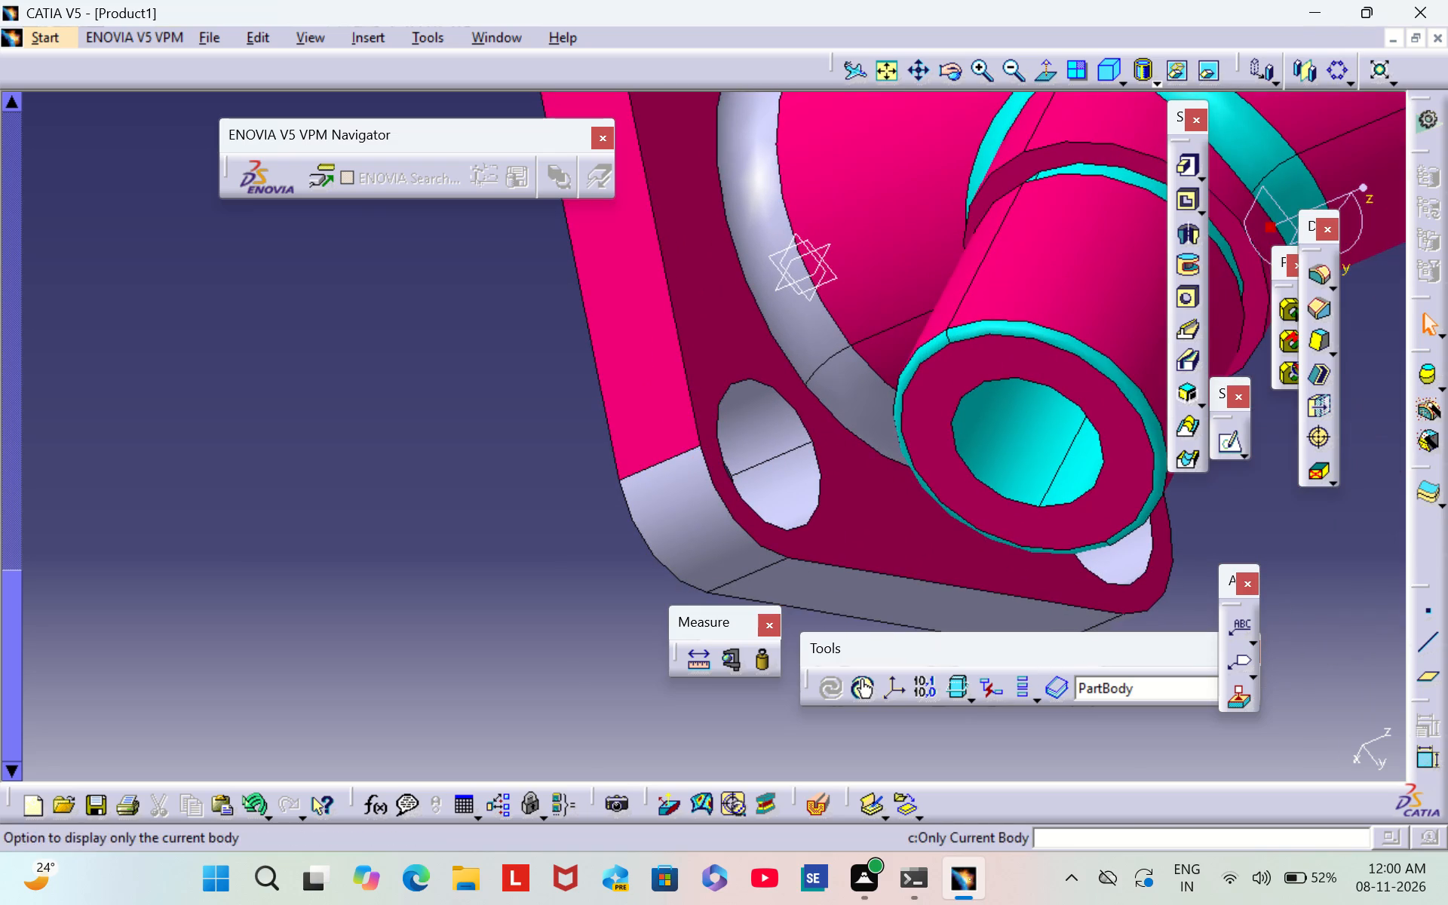
pyautogui.rightClick(860, 587)
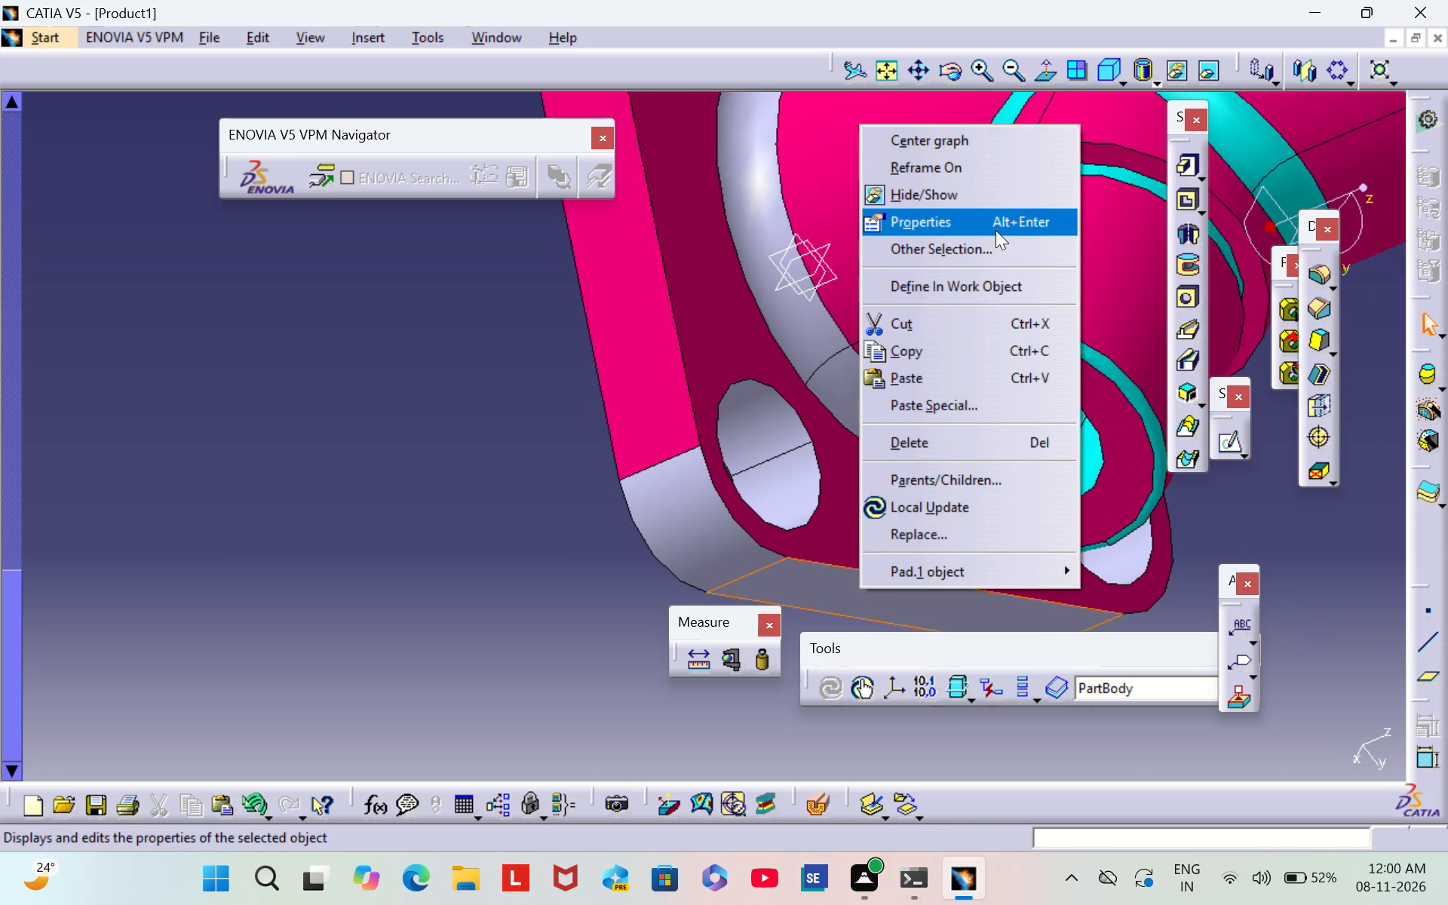
pyautogui.click(991, 219)
pyautogui.click(1028, 249)
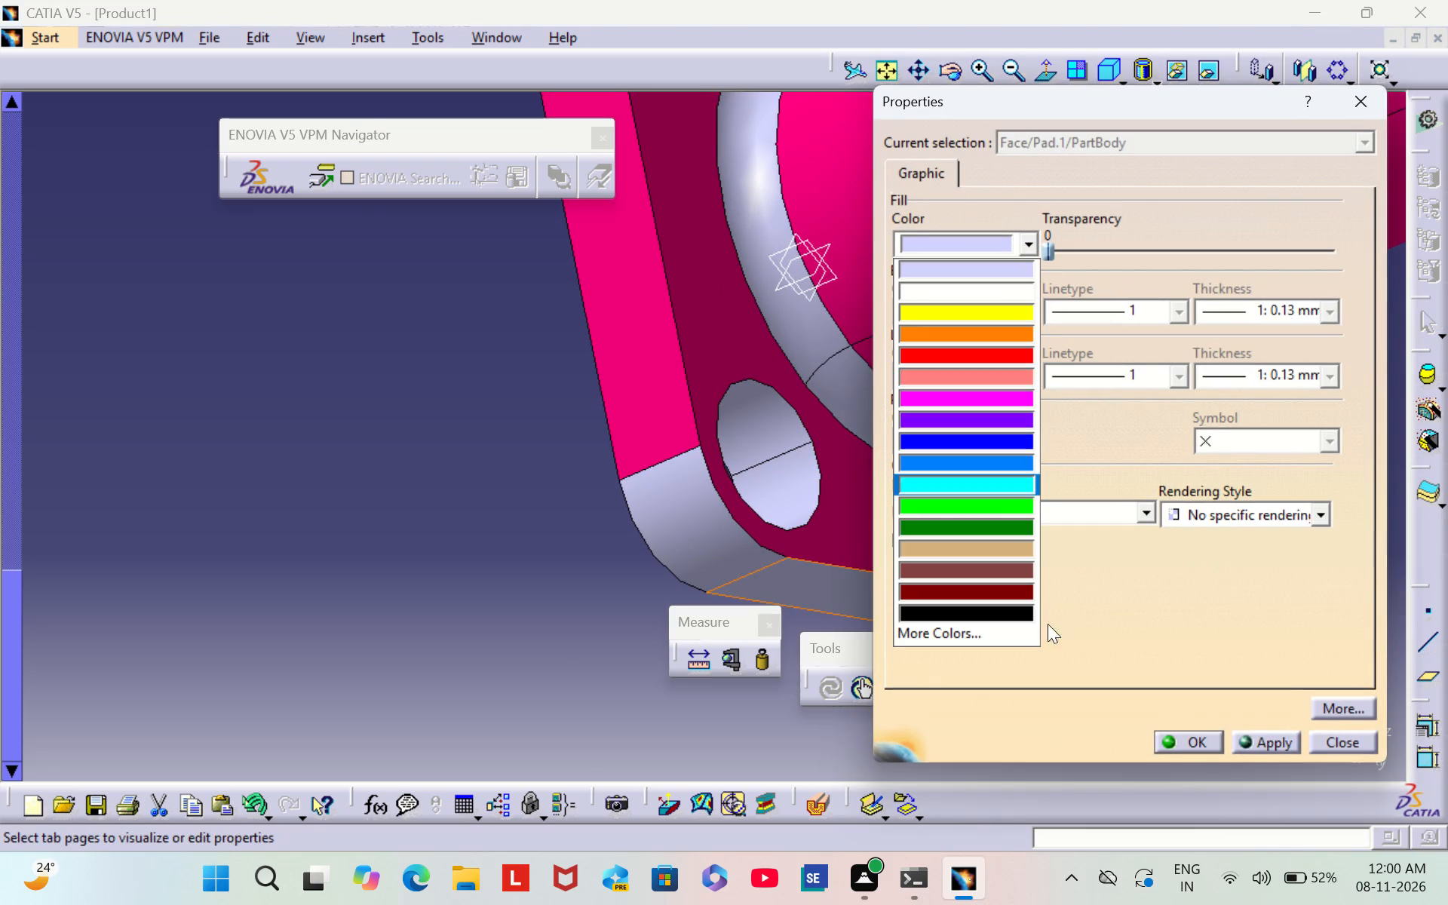
pyautogui.click(1018, 635)
pyautogui.click(1315, 587)
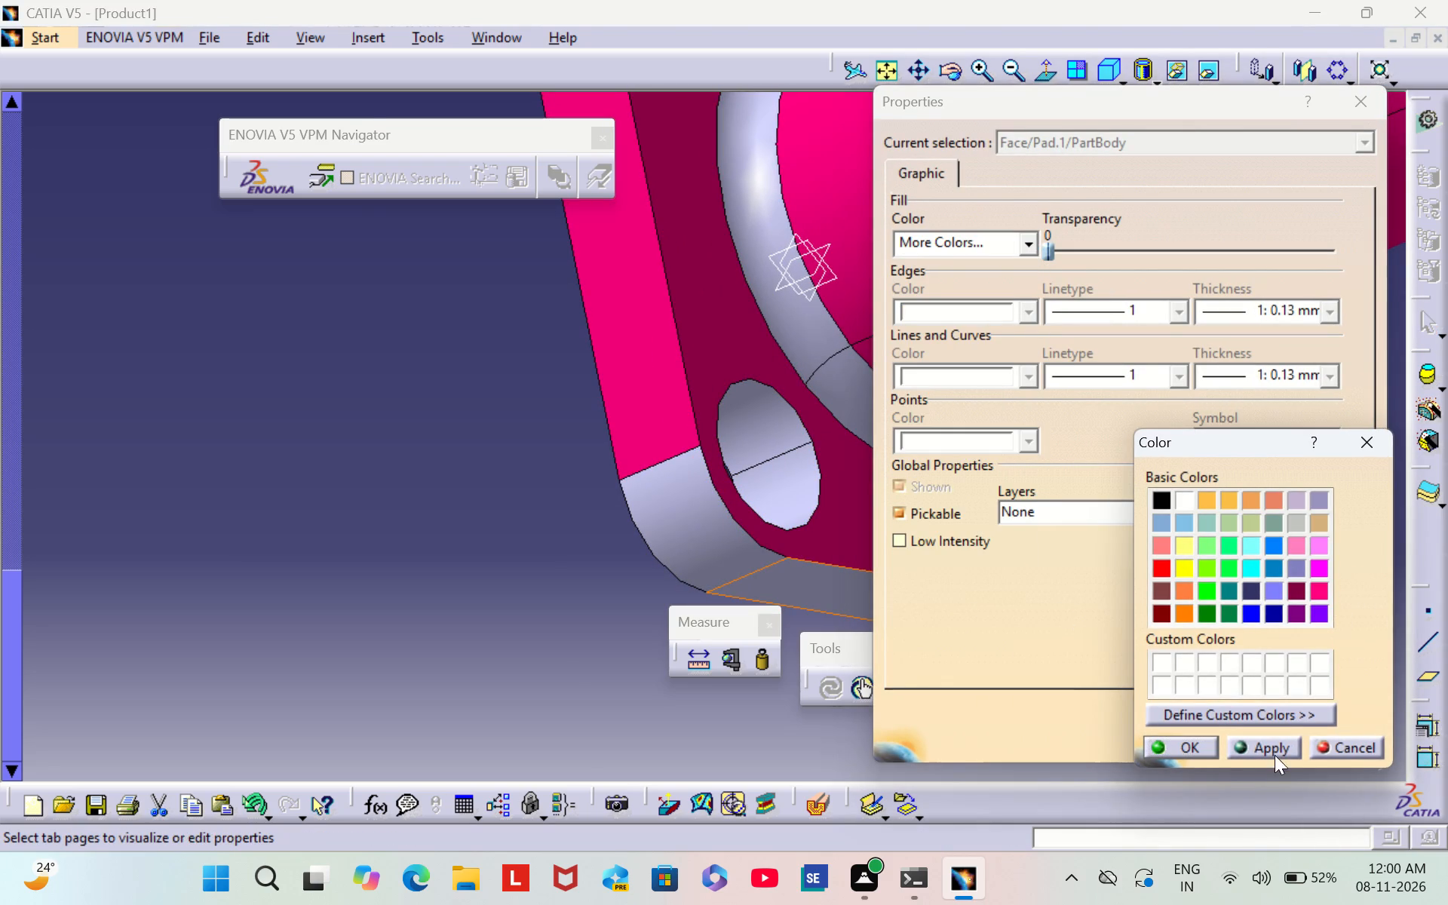
pyautogui.click(1192, 750)
pyautogui.click(1205, 744)
pyautogui.click(569, 594)
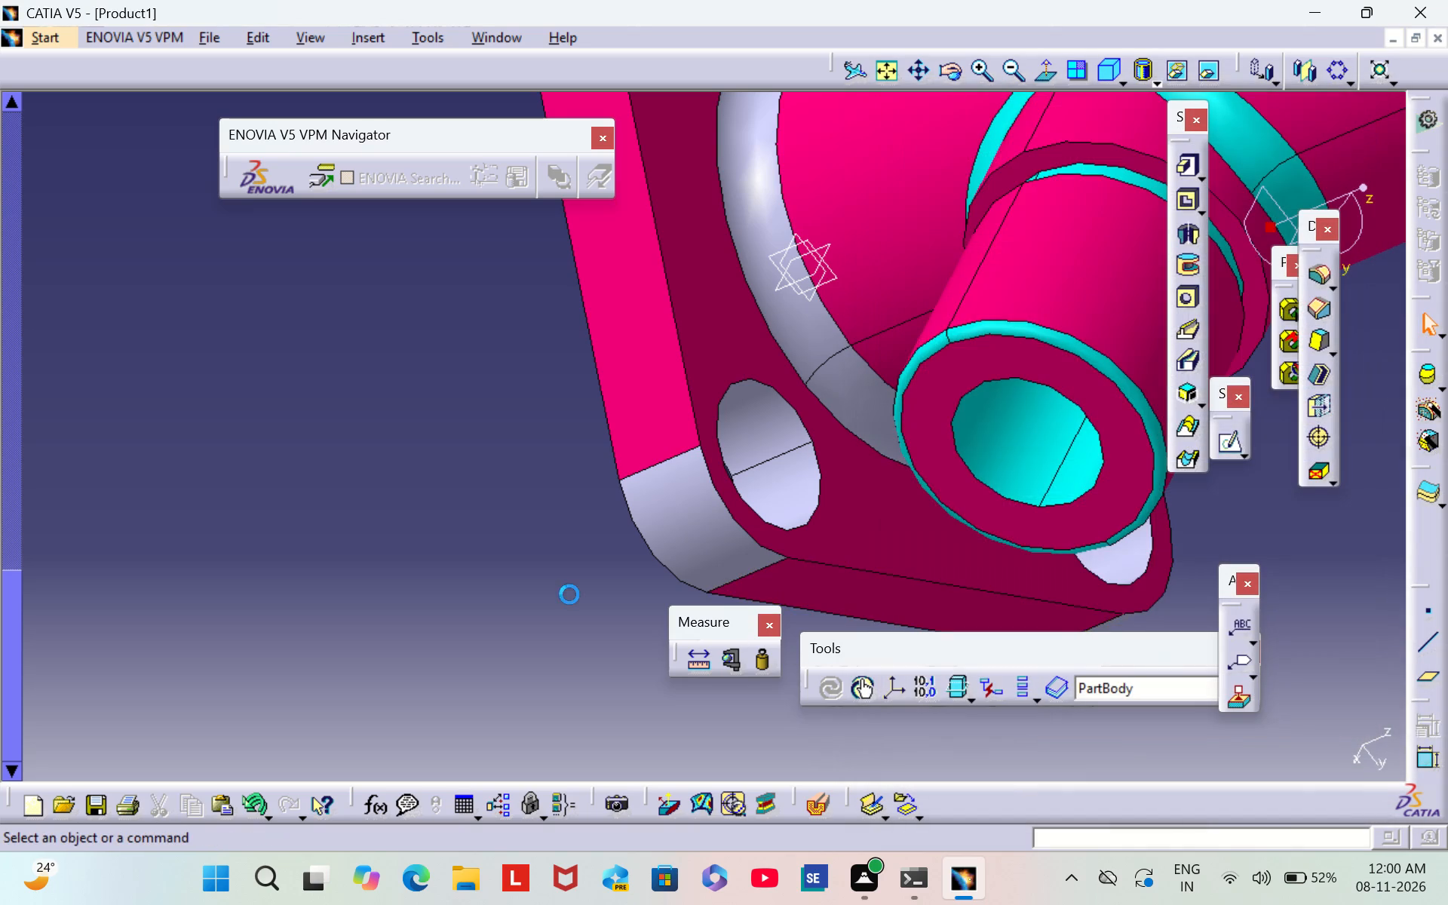
# Set the fill colour of a third flat side face of the square base flange to deep pink.
pyautogui.scroll(-2, 566, 451)
pyautogui.moveTo(567, 449); pyautogui.dragTo(393, 559, button='middle')
pyautogui.moveTo(568, 448); pyautogui.dragTo(393, 559, button='right')
pyautogui.scroll(1, 427, 545)
pyautogui.moveTo(1101, 483); pyautogui.dragTo(487, 691, button='middle')
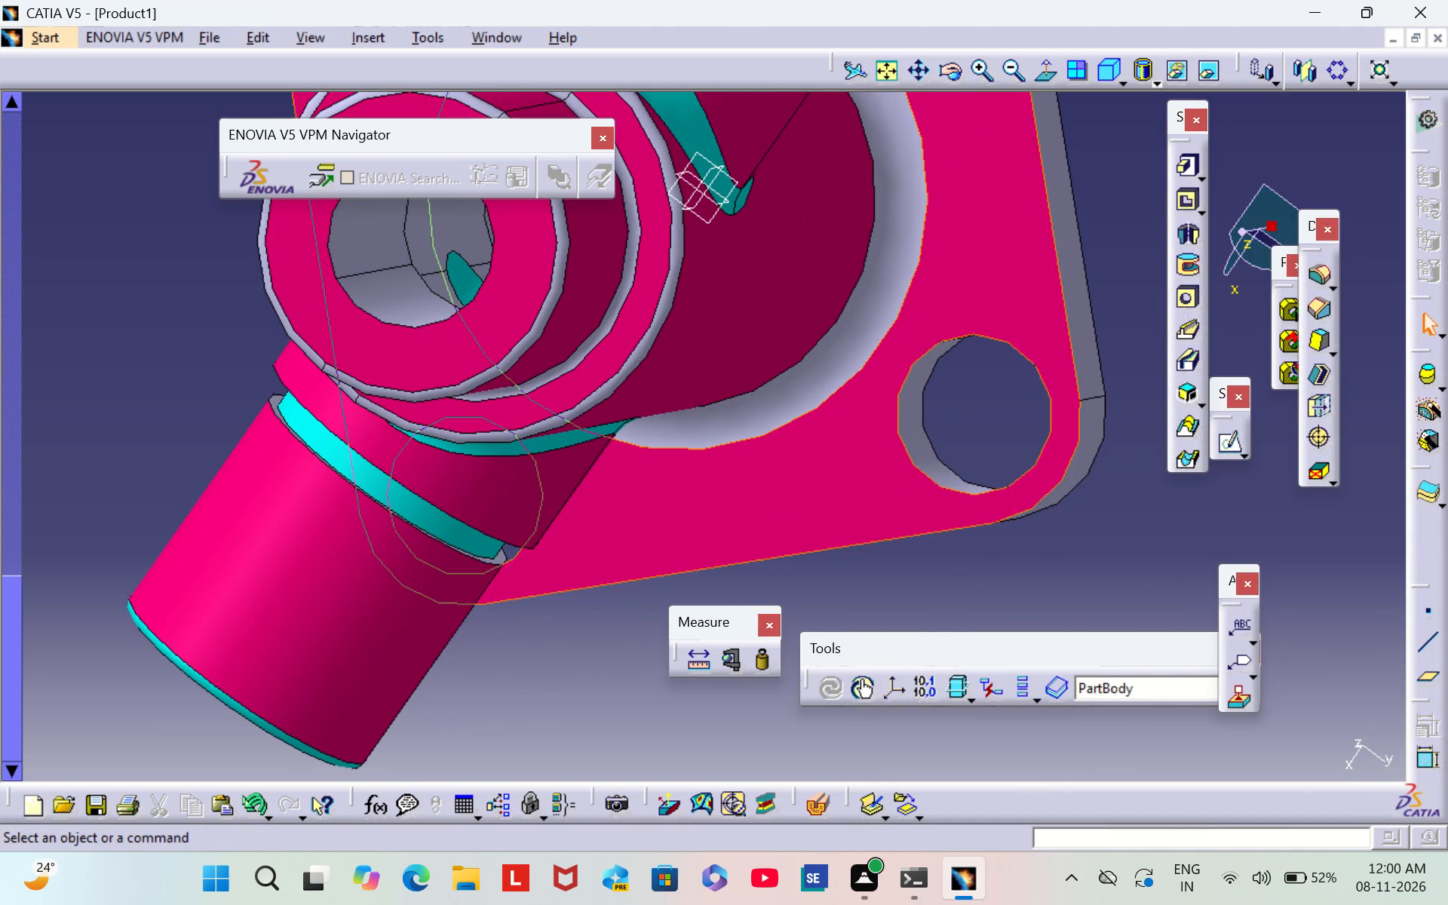
pyautogui.moveTo(1091, 186); pyautogui.dragTo(995, 415, button='middle')
pyautogui.scroll(-1, 1091, 186)
pyautogui.moveTo(1003, 416); pyautogui.dragTo(871, 468, button='middle')
pyautogui.moveTo(1003, 416); pyautogui.dragTo(871, 468, button='right')
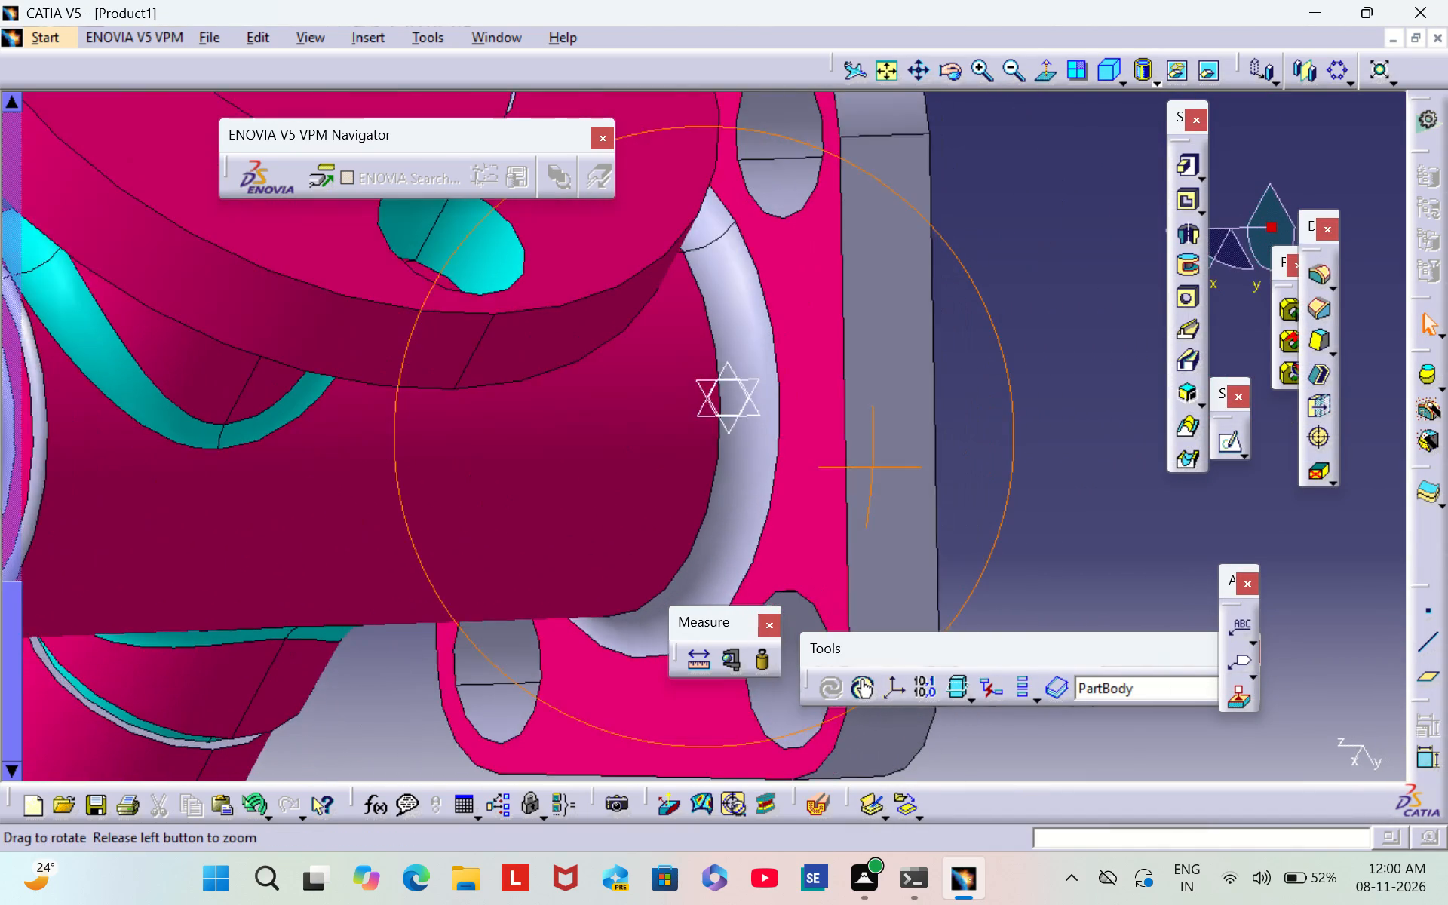
pyautogui.moveTo(871, 468); pyautogui.dragTo(849, 474, button='right')
pyautogui.moveTo(871, 468); pyautogui.dragTo(841, 474, button='middle')
pyautogui.rightClick(867, 443)
pyautogui.click(962, 489)
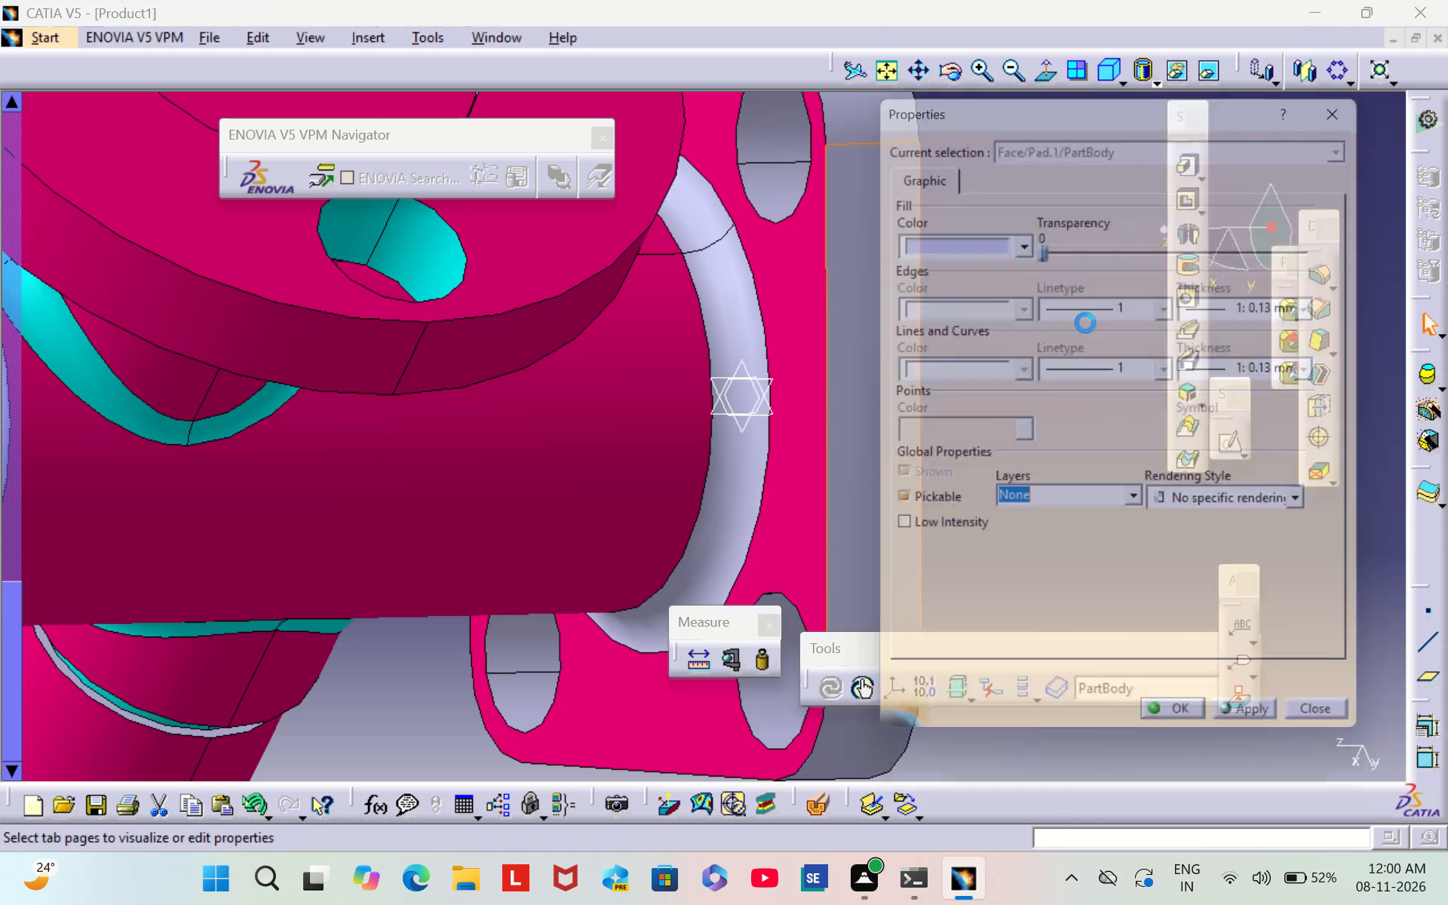
pyautogui.click(1023, 240)
pyautogui.click(988, 635)
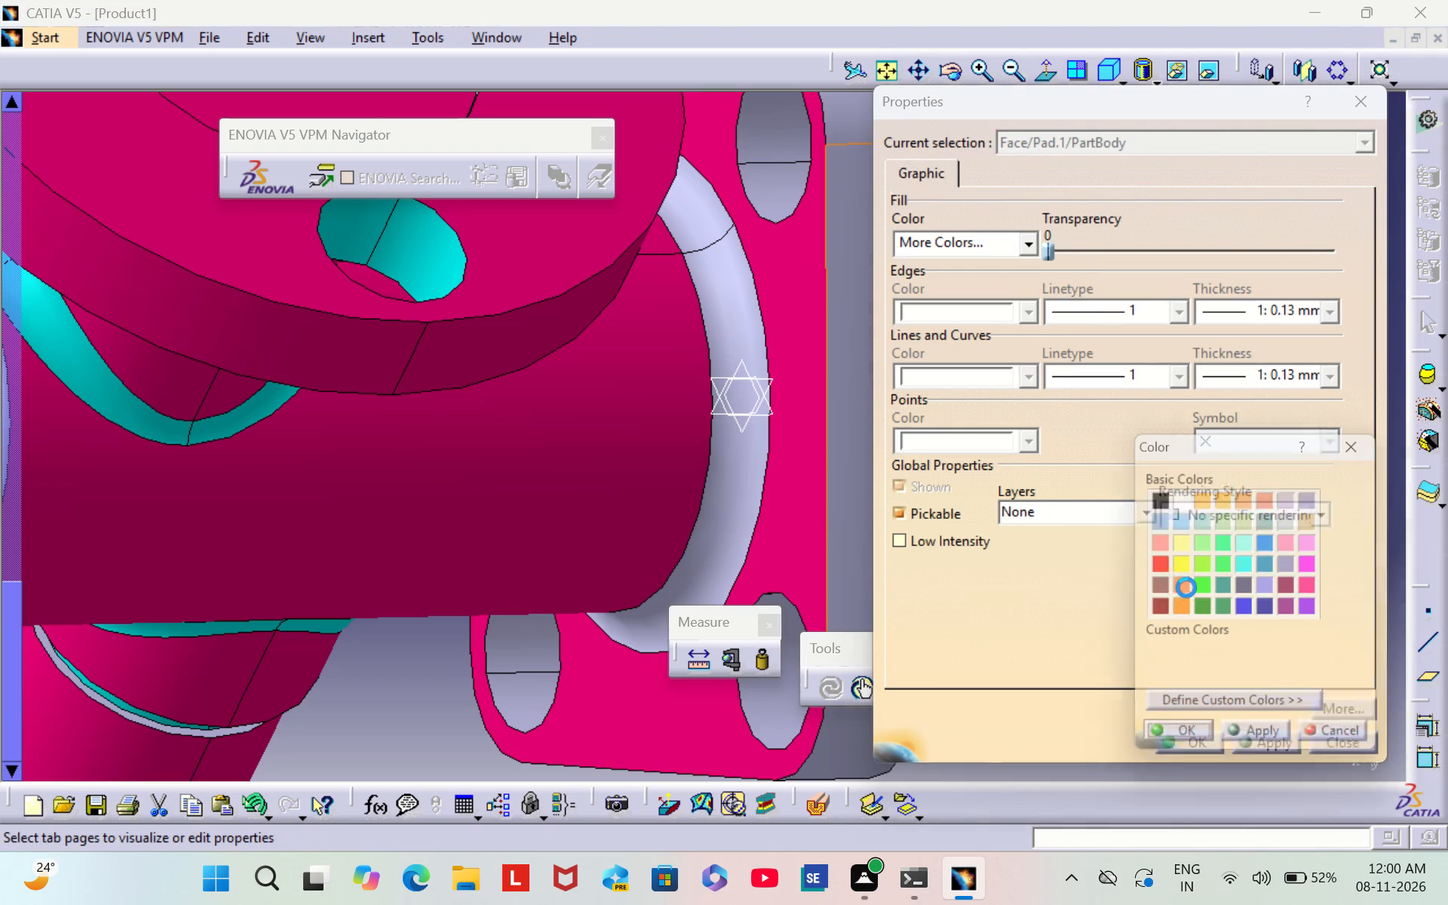
pyautogui.click(1324, 591)
pyautogui.click(1191, 741)
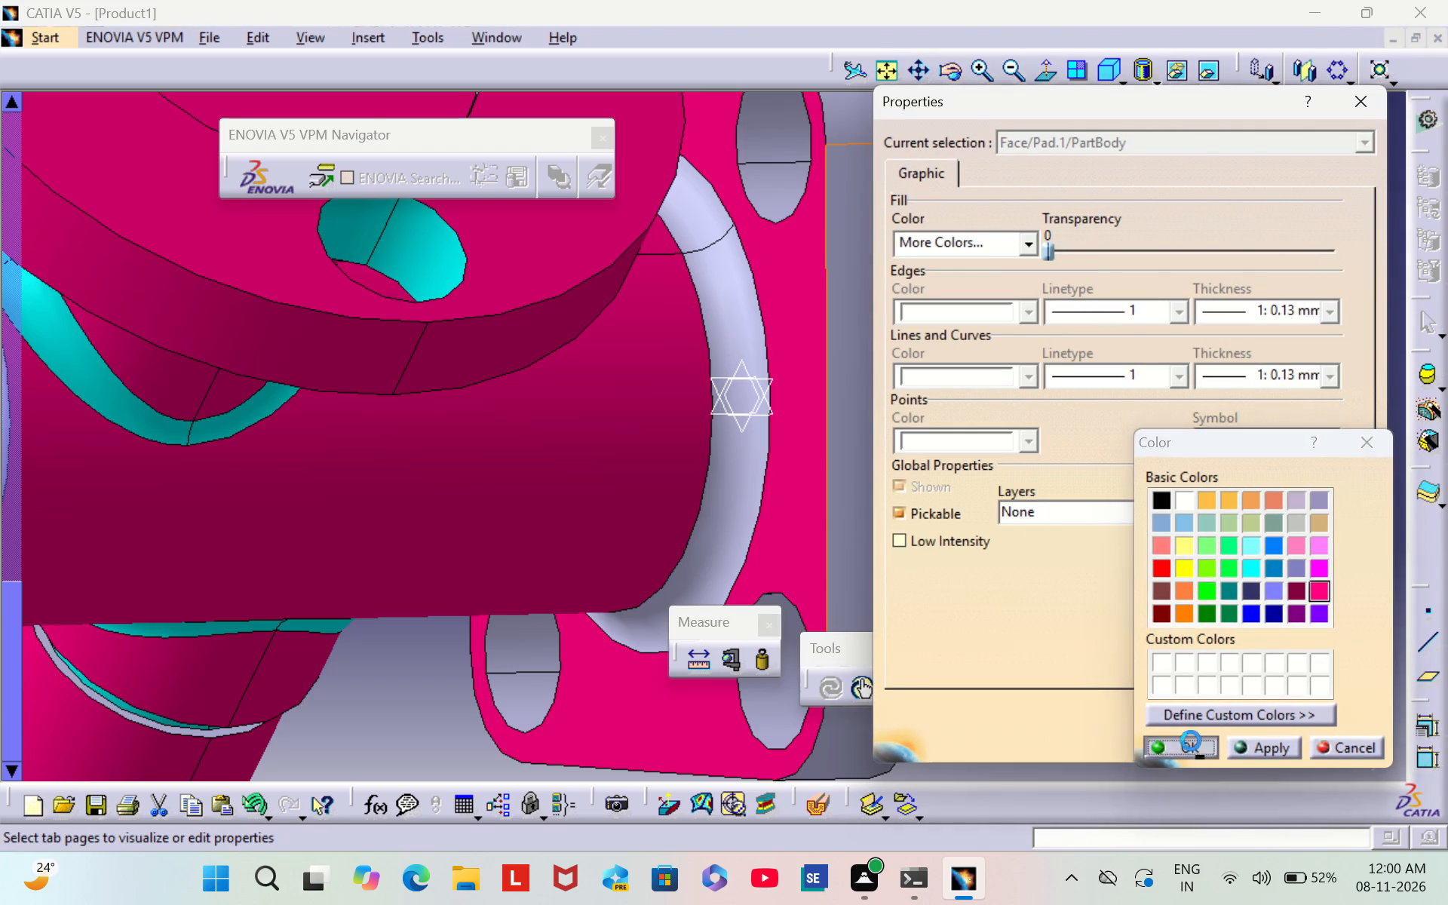
pyautogui.click(1191, 741)
pyautogui.click(1095, 357)
# Set the fill colour of the base flange's last uncoloured flat side face to deep pink.
pyautogui.scroll(-1, 1095, 354)
pyautogui.moveTo(1095, 354); pyautogui.dragTo(900, 616, button='middle')
pyautogui.moveTo(1085, 366); pyautogui.dragTo(900, 616, button='right')
pyautogui.moveTo(1117, 313); pyautogui.dragTo(956, 569, button='middle')
pyautogui.rightClick(845, 420)
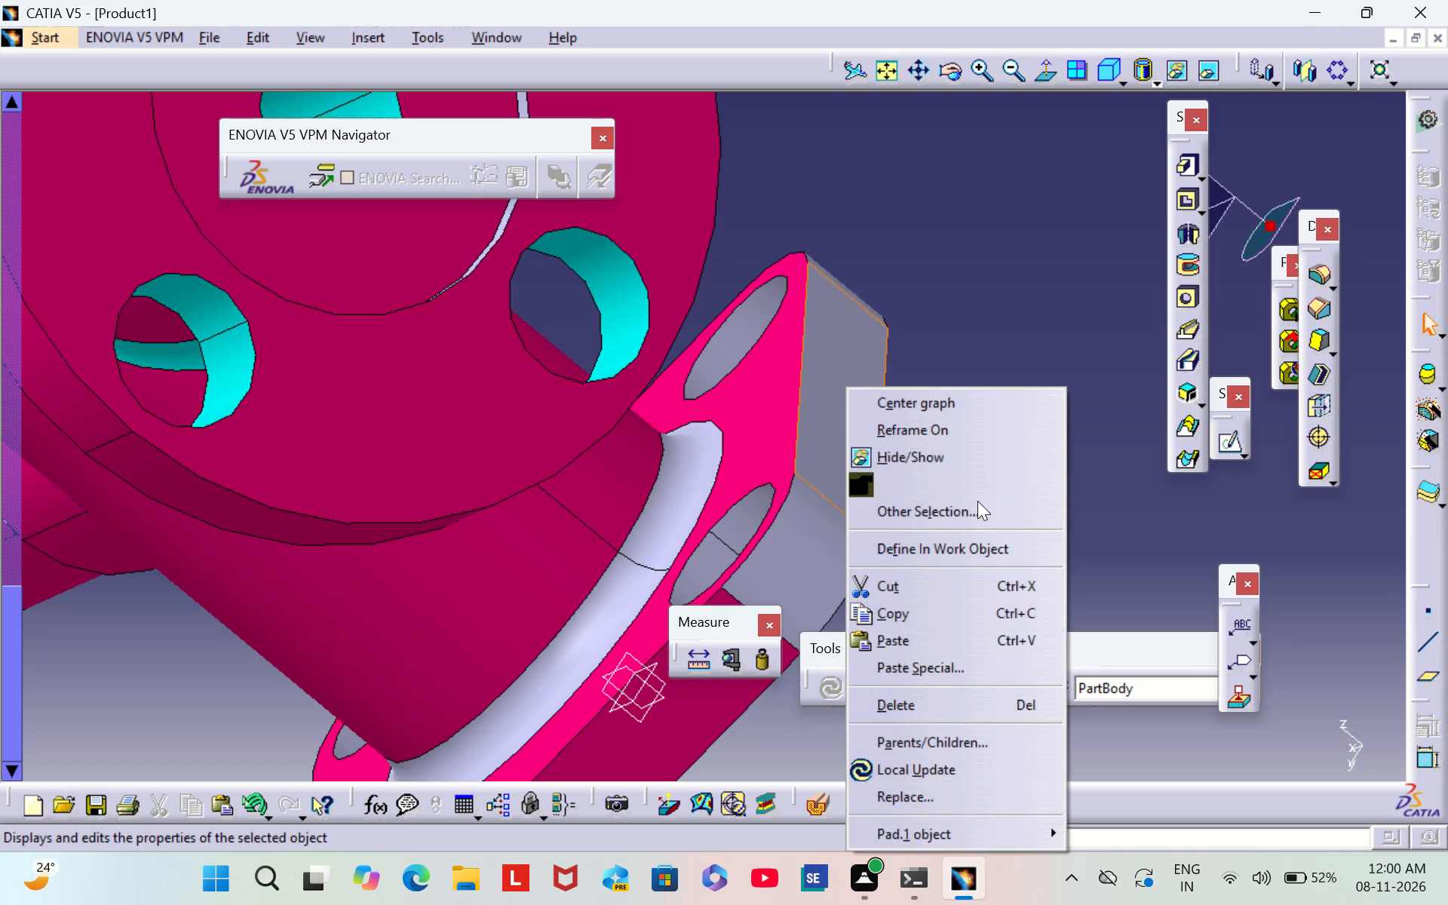
pyautogui.click(974, 493)
pyautogui.click(981, 250)
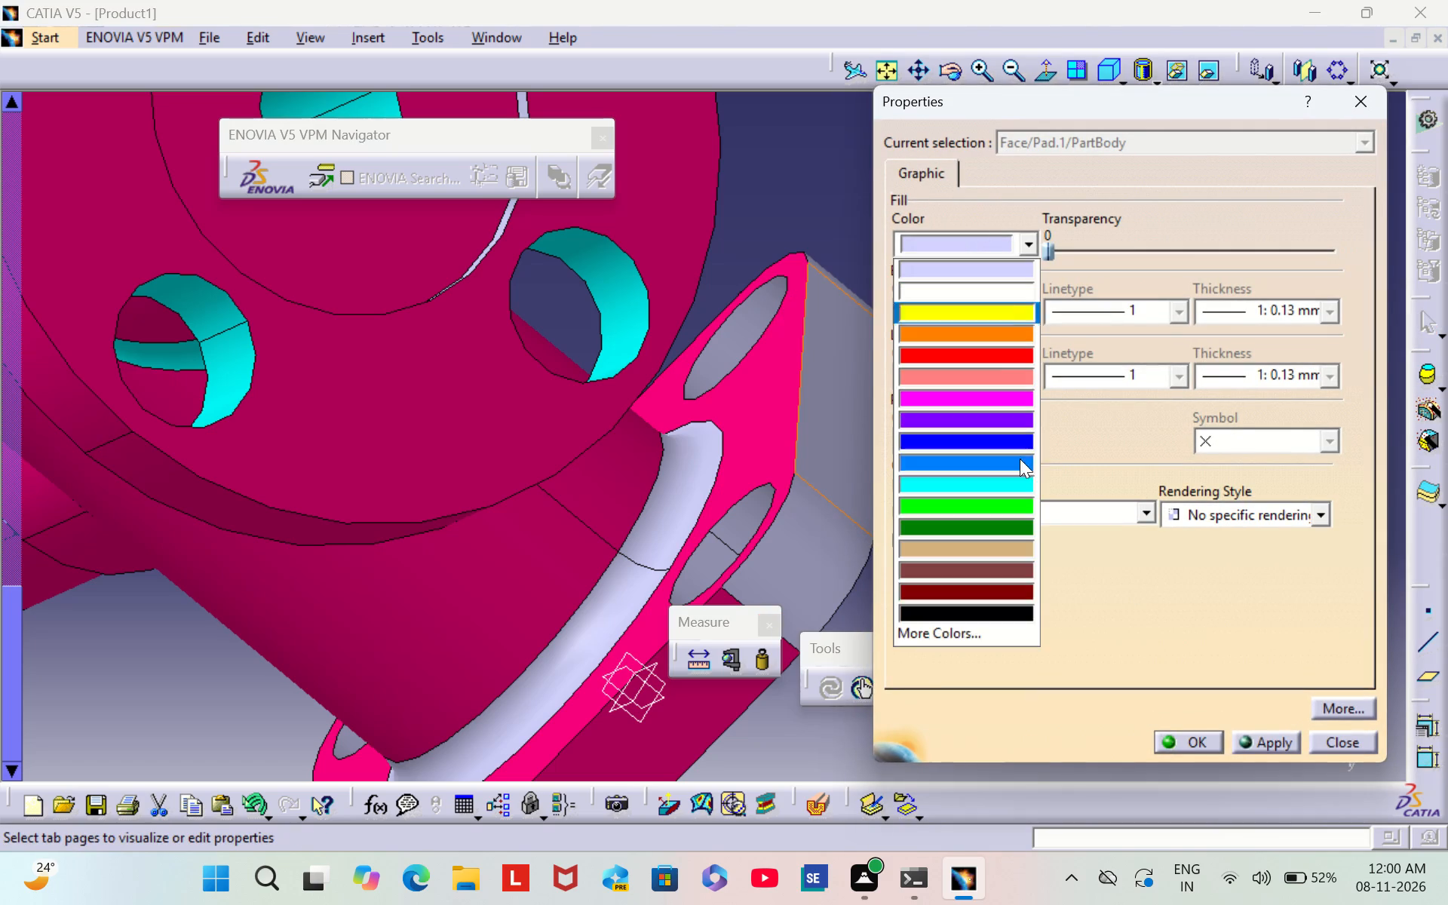
pyautogui.click(1013, 643)
pyautogui.click(1319, 596)
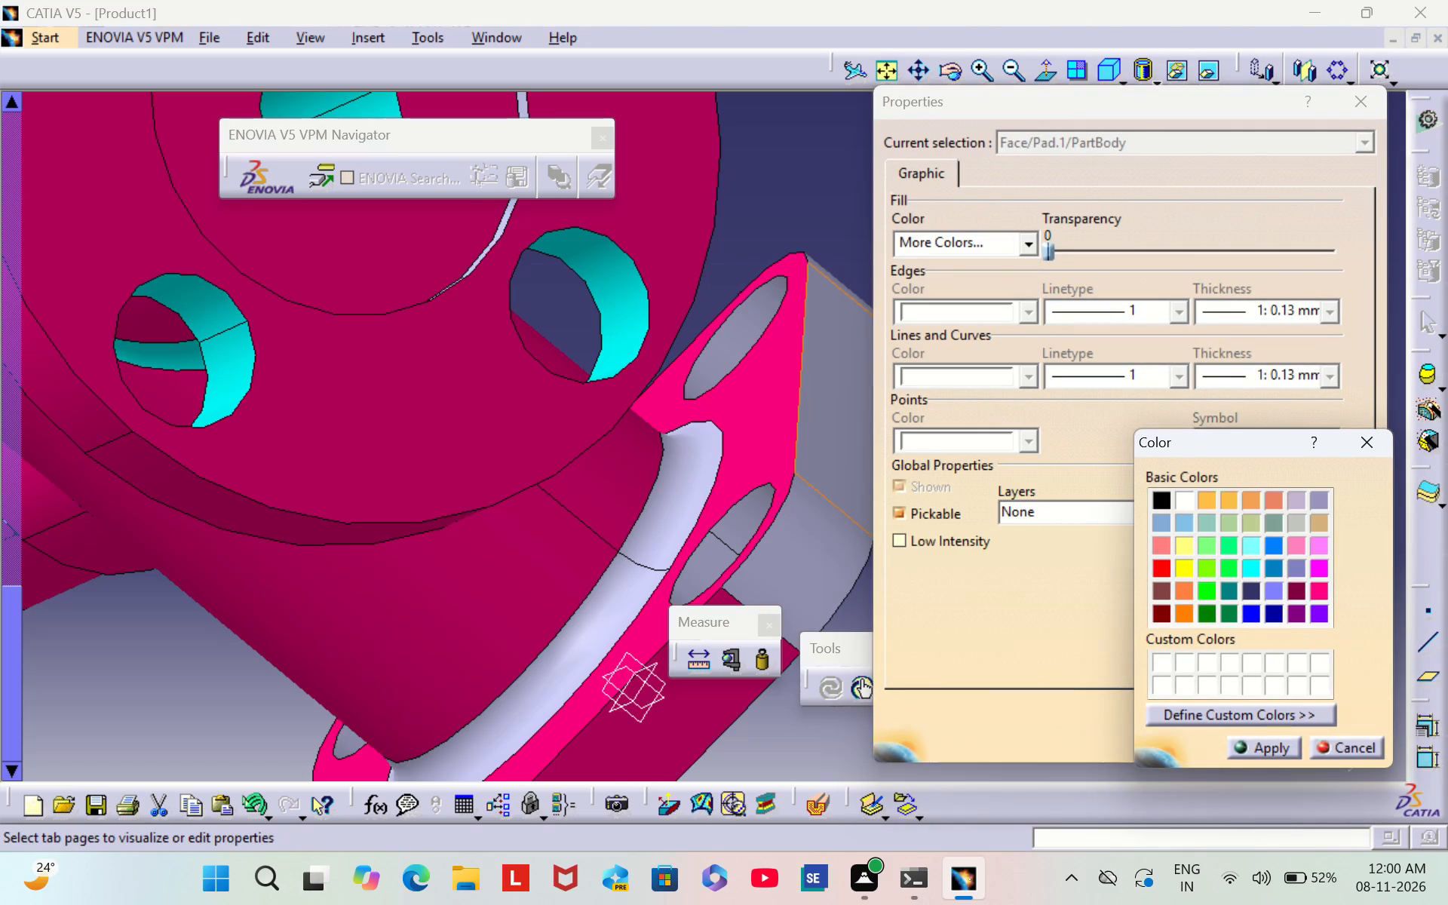
pyautogui.click(1203, 740)
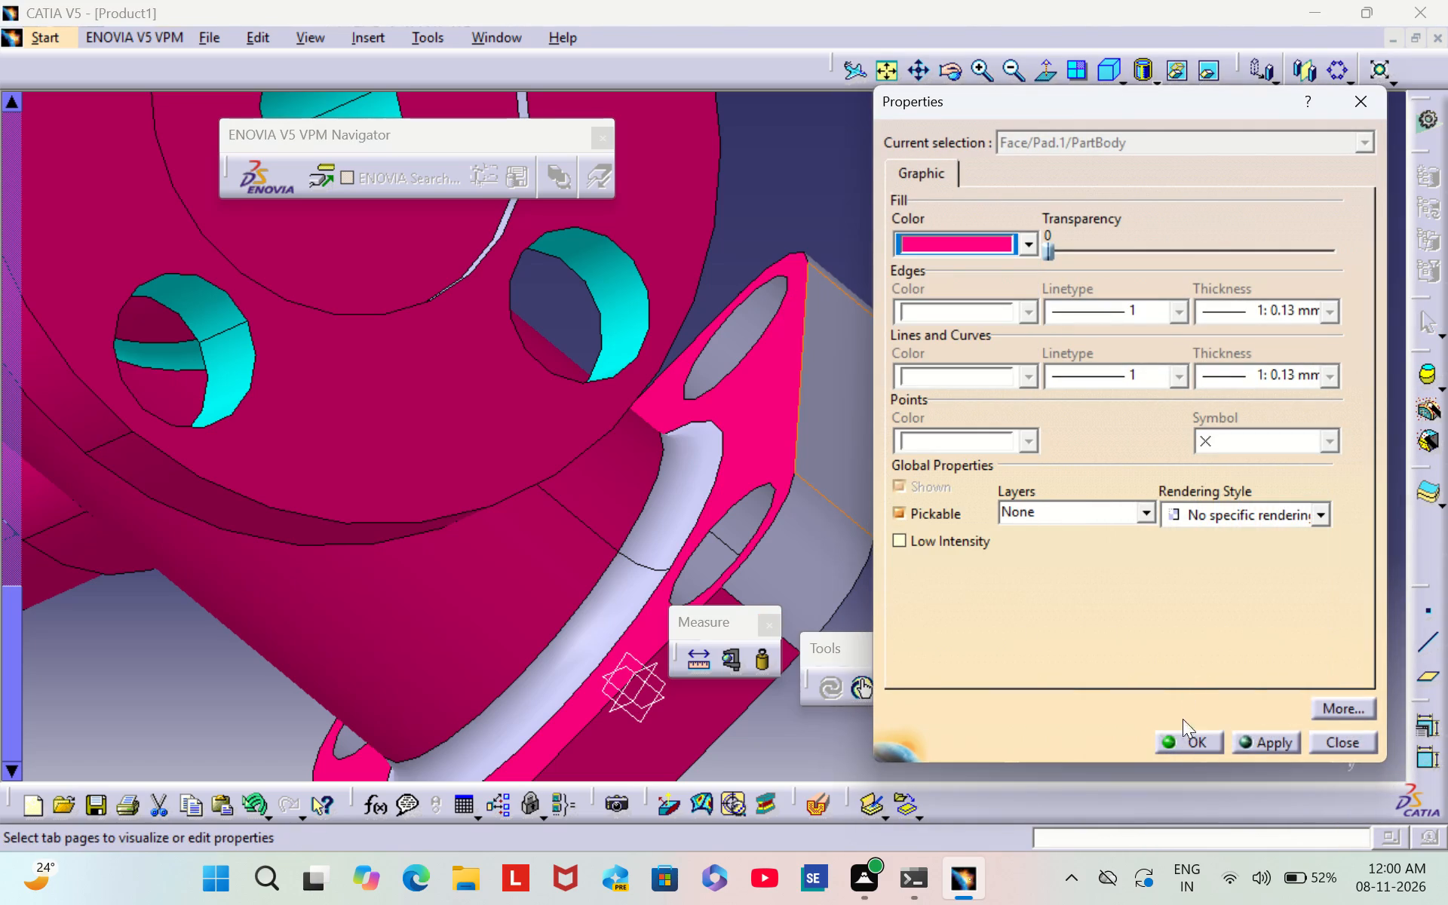
pyautogui.click(1192, 738)
pyautogui.click(1011, 489)
# Set the fill colour of one rounded corner face of the square base flange to cyan.
pyautogui.scroll(-1, 1011, 487)
pyautogui.moveTo(1011, 487); pyautogui.dragTo(974, 534, button='middle')
pyautogui.moveTo(1011, 487); pyautogui.dragTo(974, 534, button='right')
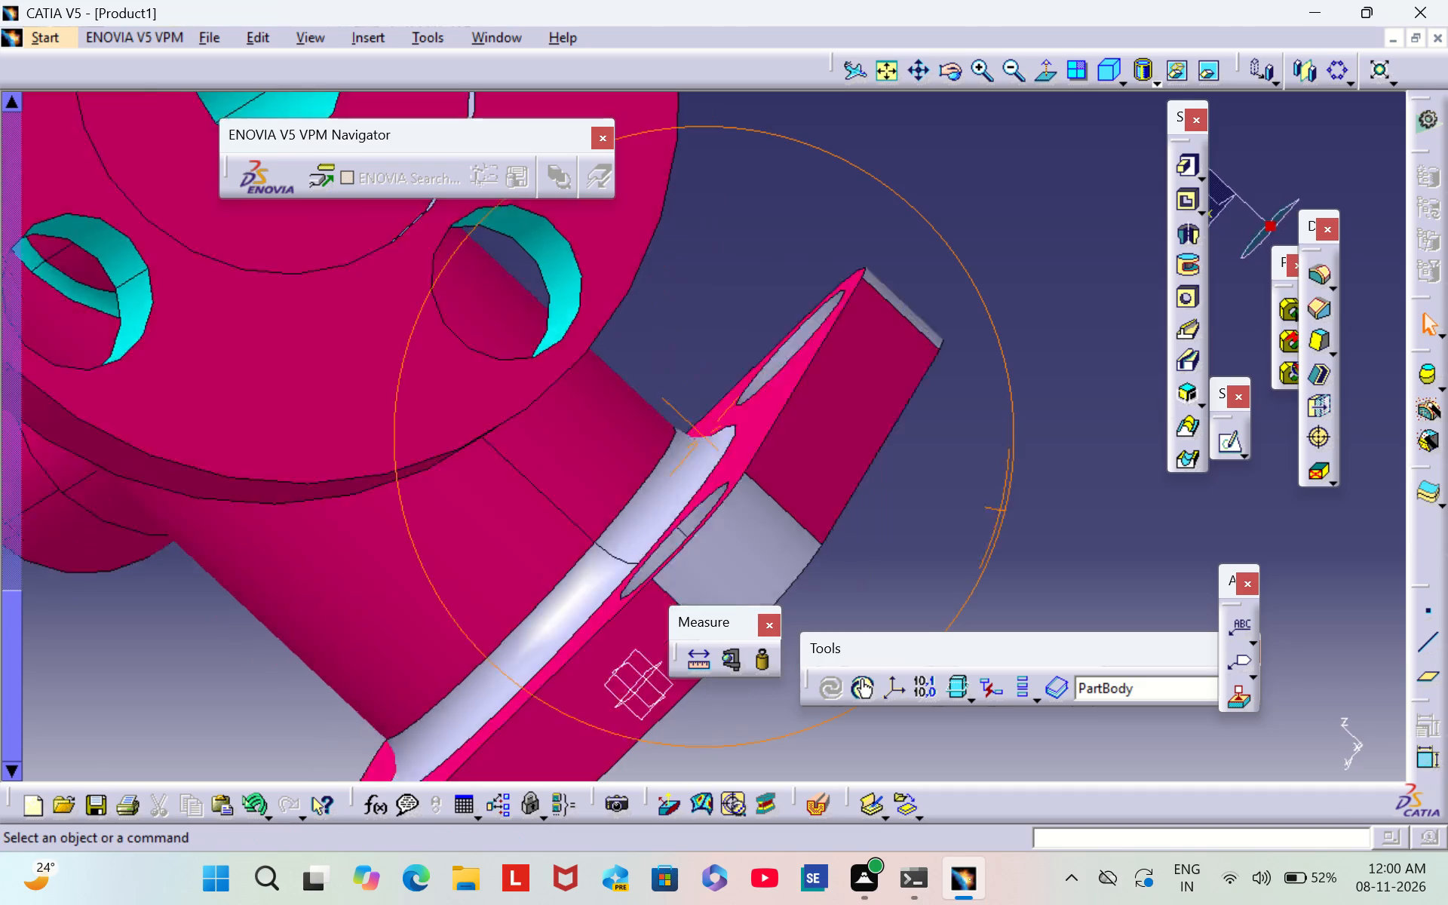
pyautogui.moveTo(974, 534); pyautogui.dragTo(778, 642, button='right')
pyautogui.moveTo(974, 534); pyautogui.dragTo(778, 642, button='middle')
pyautogui.moveTo(953, 327); pyautogui.dragTo(905, 386, button='middle')
pyautogui.moveTo(953, 327); pyautogui.dragTo(905, 386, button='right')
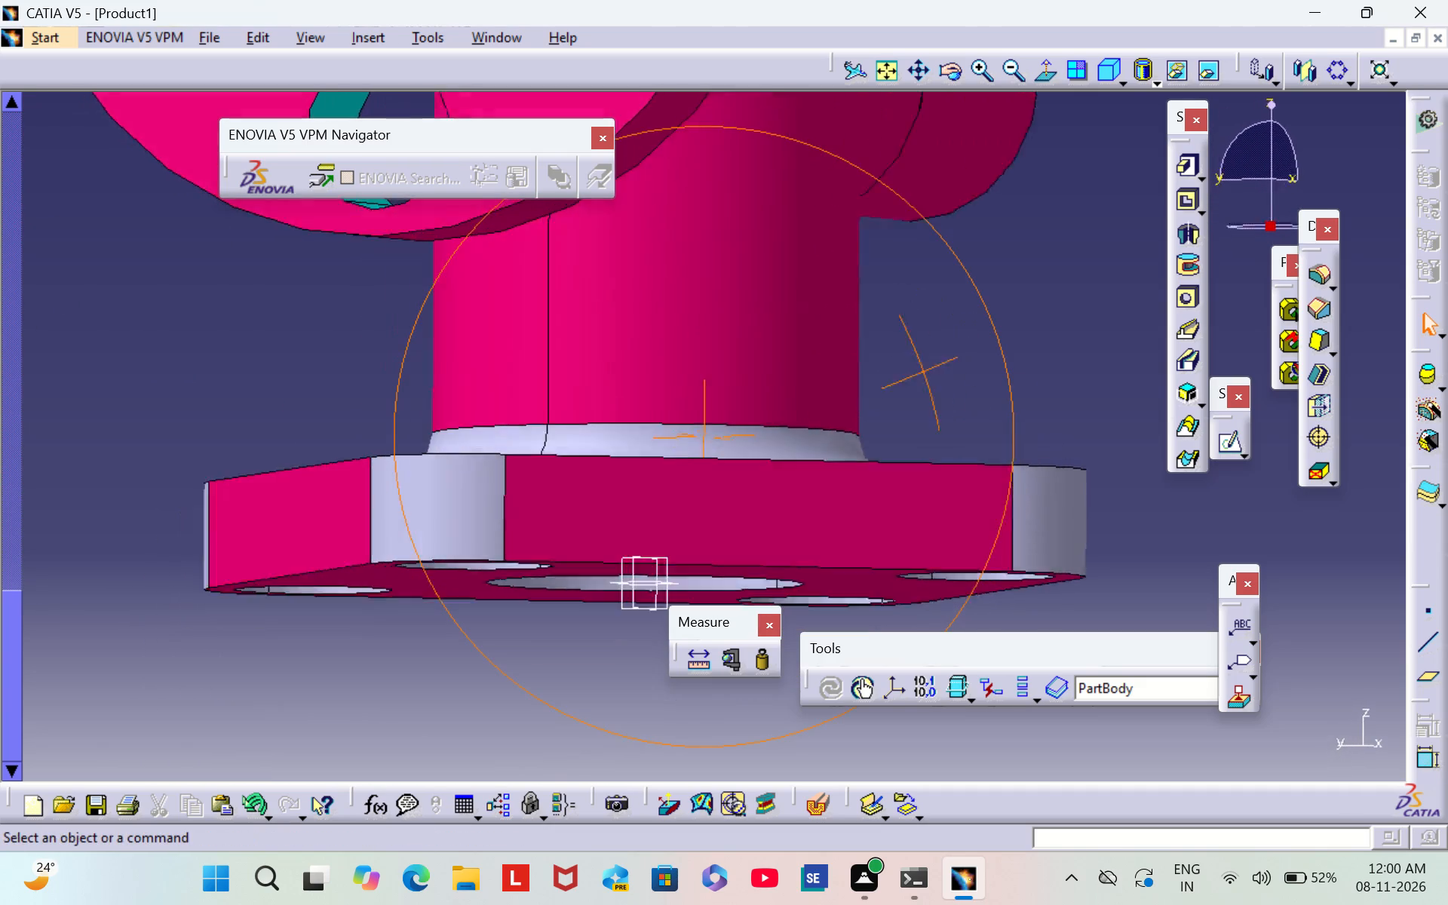
pyautogui.moveTo(905, 386); pyautogui.dragTo(876, 408, button='right')
pyautogui.moveTo(905, 386); pyautogui.dragTo(876, 408, button='middle')
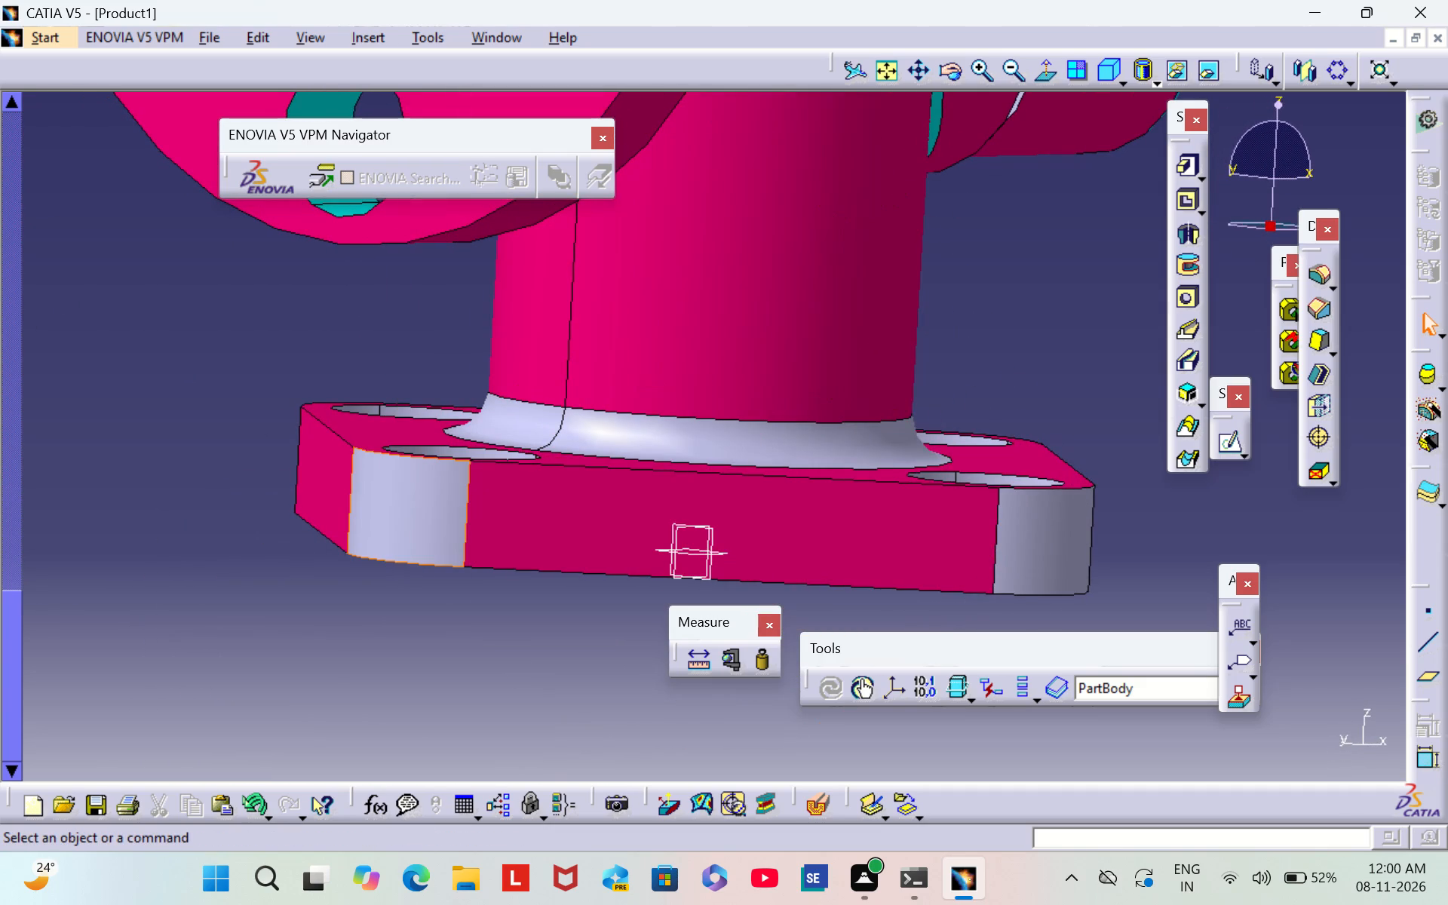
pyautogui.rightClick(423, 508)
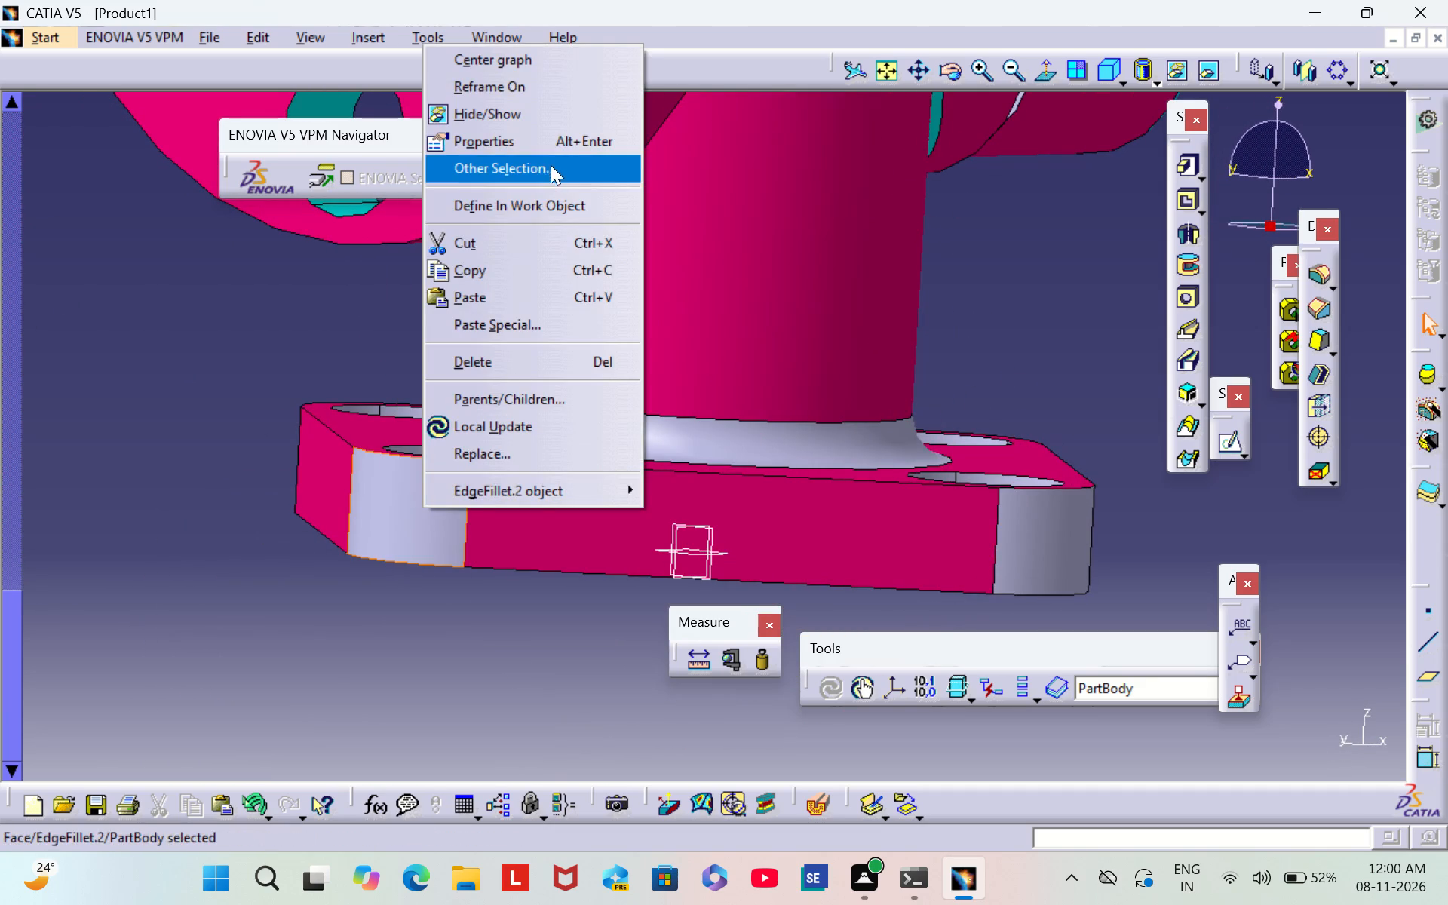
pyautogui.click(548, 144)
pyautogui.click(959, 251)
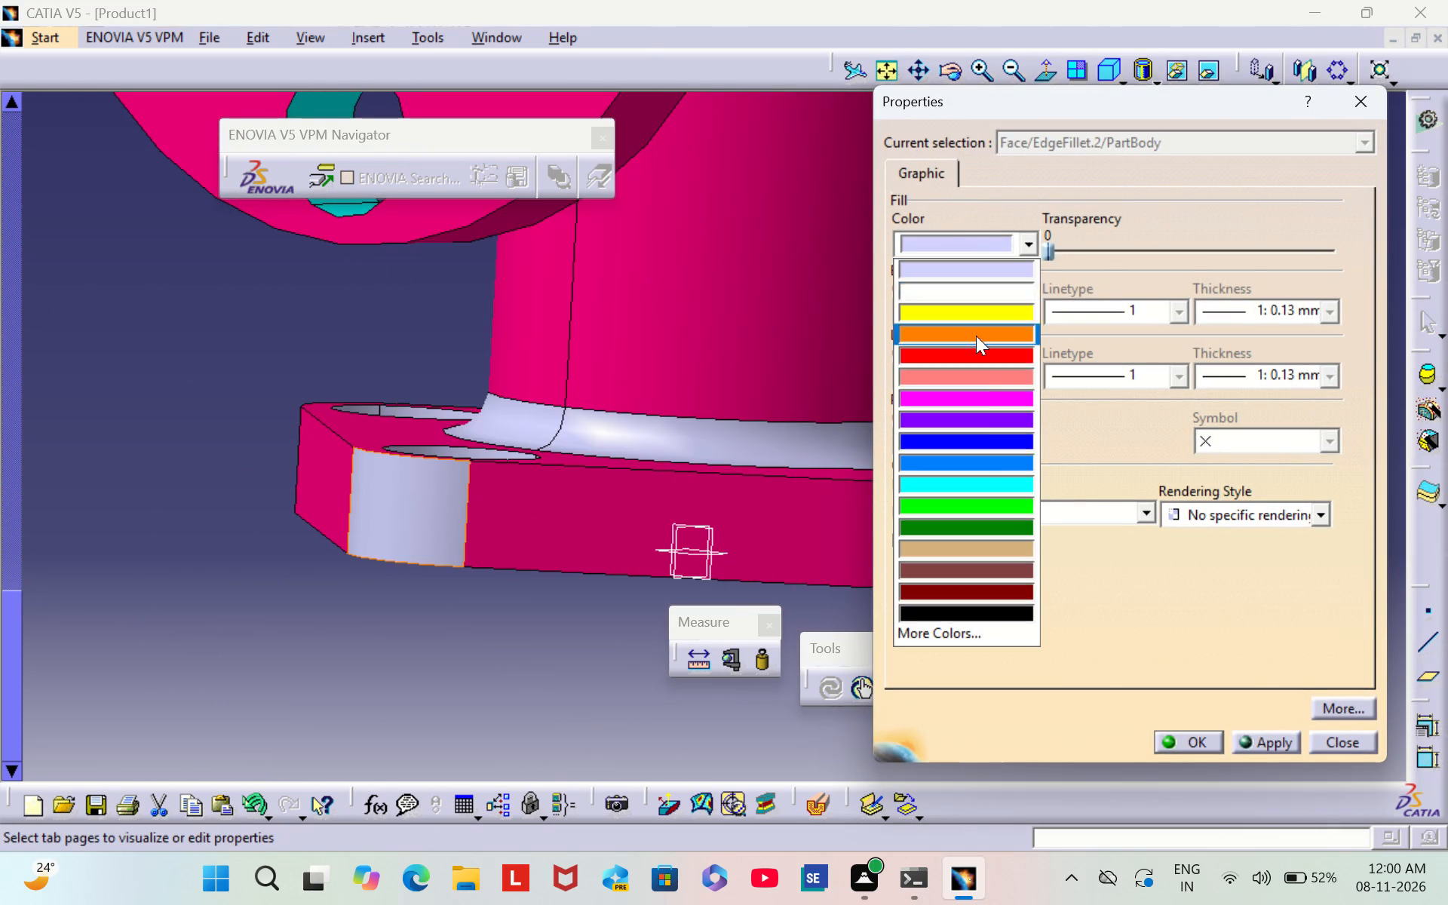
pyautogui.click(986, 482)
pyautogui.click(1183, 743)
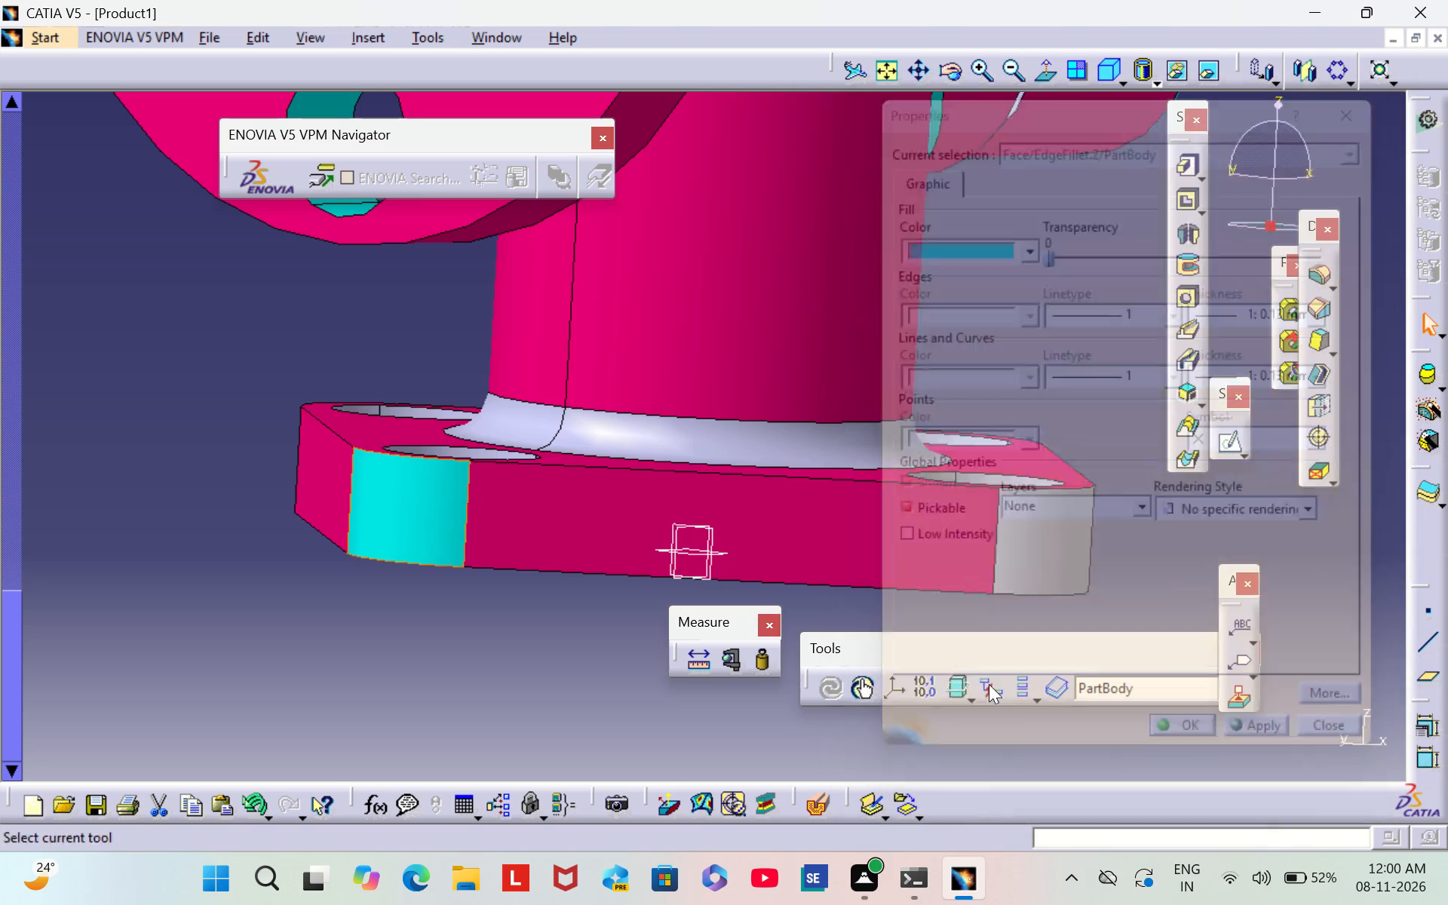
pyautogui.click(513, 558)
# Set the fill colour of the fillet where the vertical cylinder meets the base flange to cyan.
pyautogui.rightClick(627, 436)
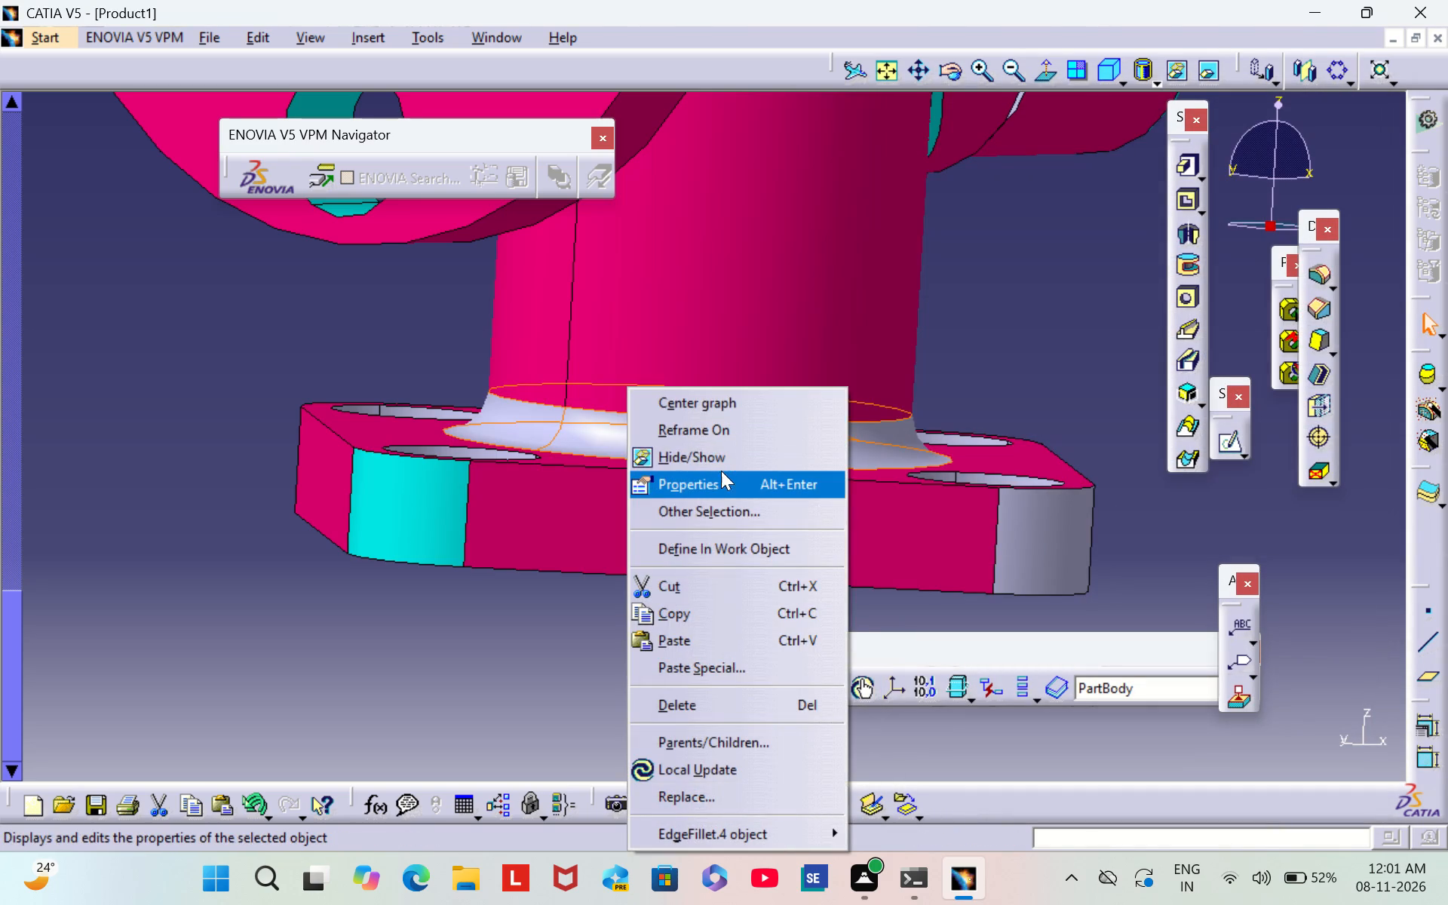
pyautogui.click(718, 484)
pyautogui.click(926, 238)
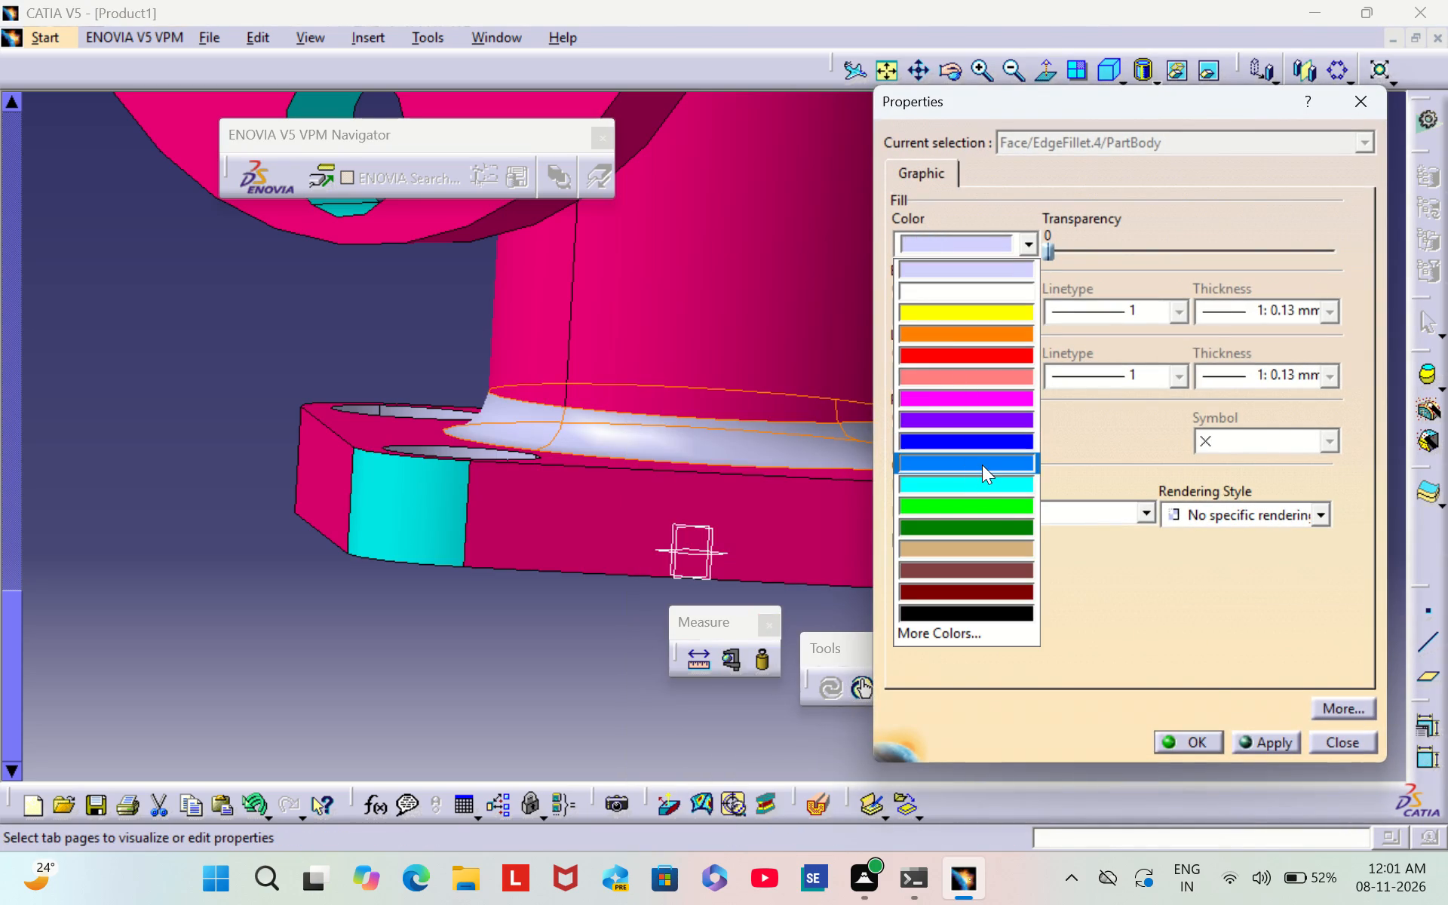
pyautogui.click(980, 483)
pyautogui.click(1192, 735)
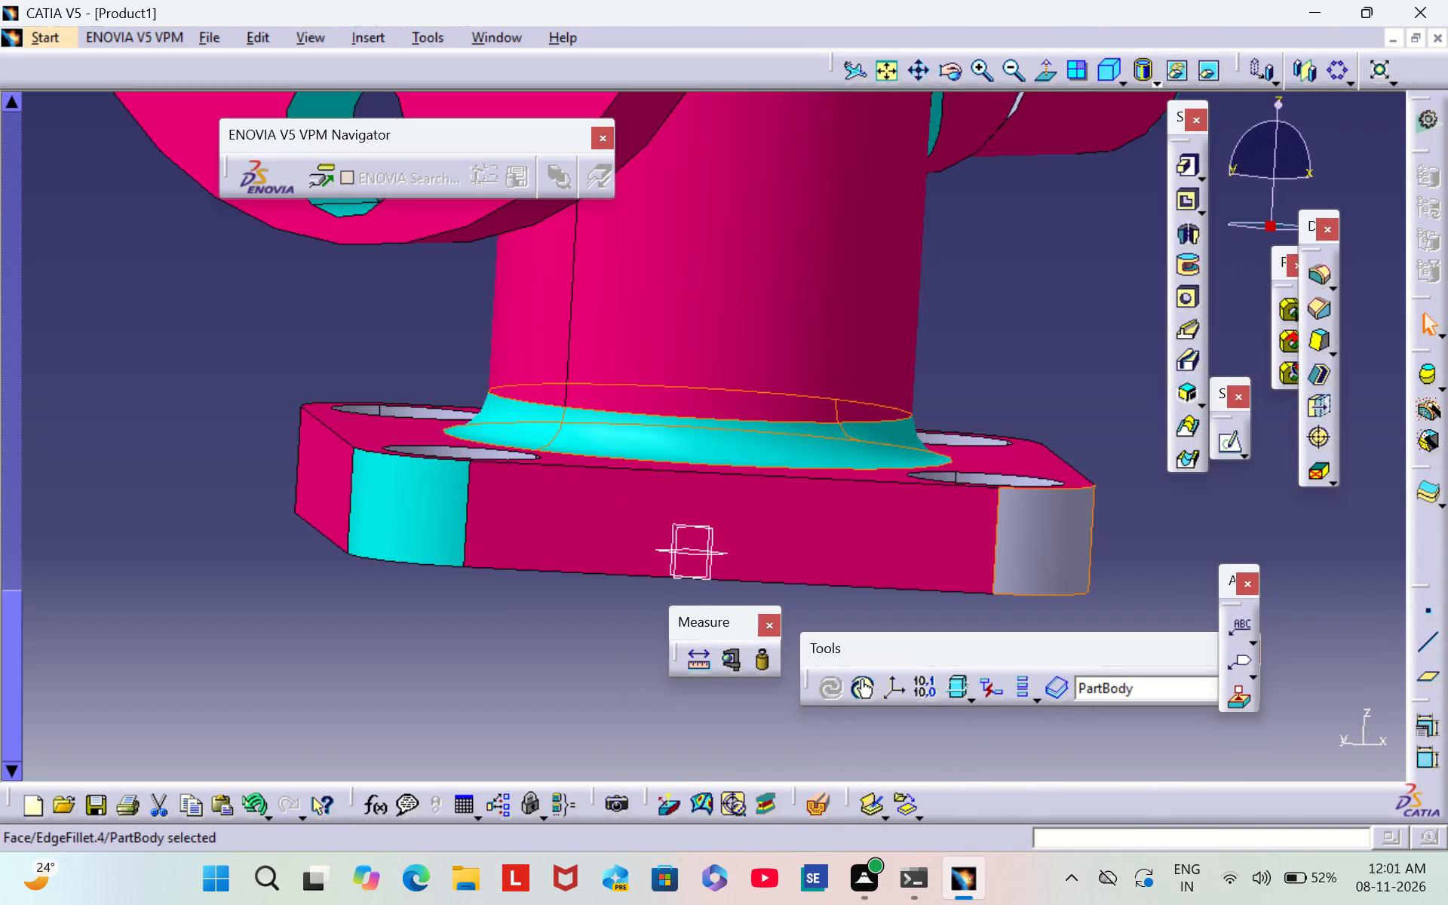
# Set the fill colour of the base flange's second rounded corner face, at the other end of the same side face, to cyan.
pyautogui.rightClick(1056, 554)
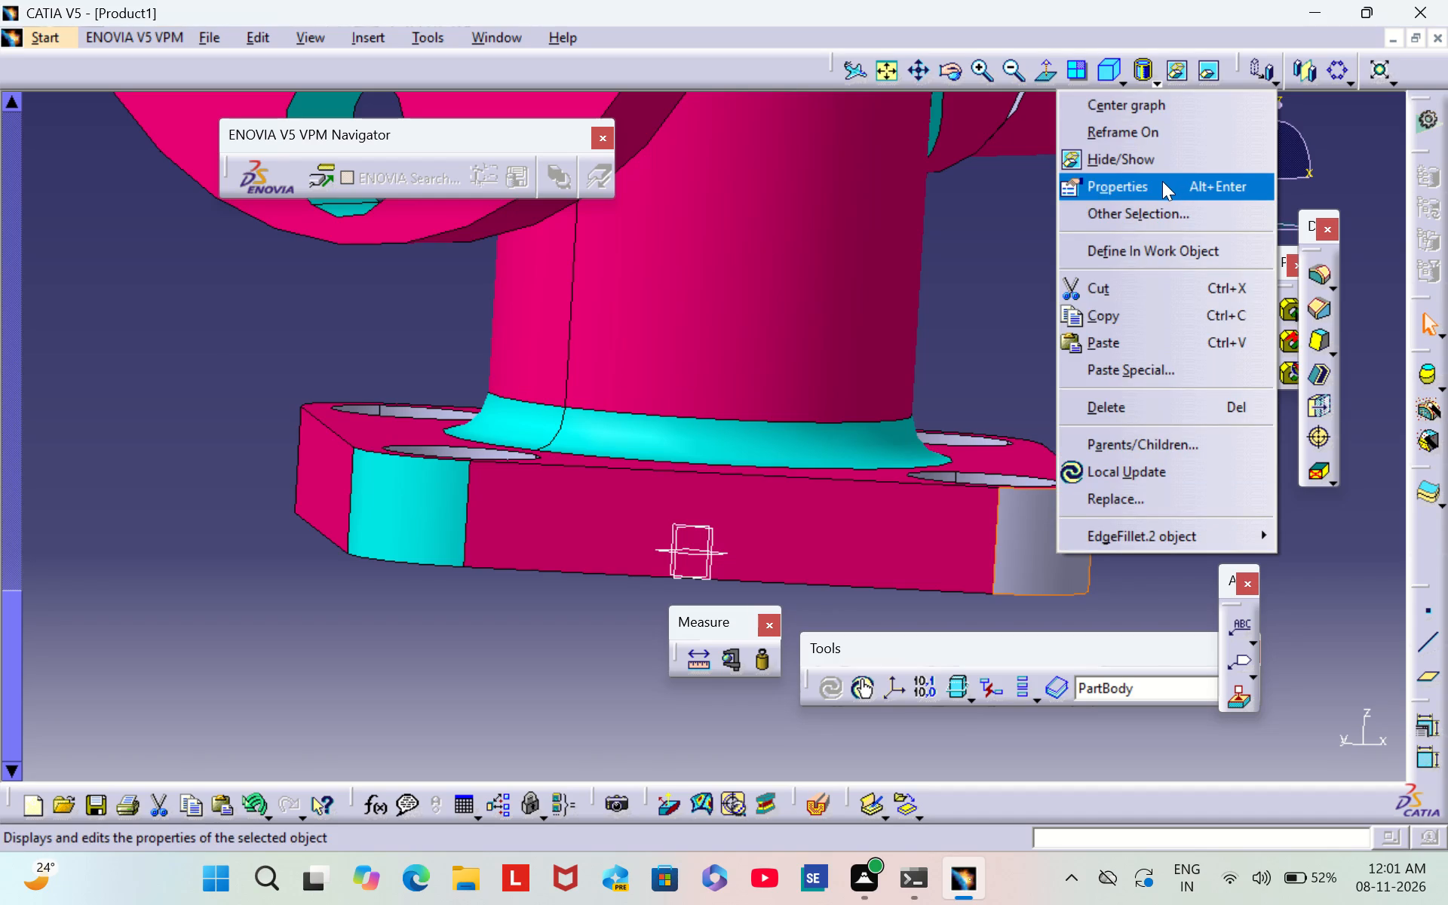
pyautogui.click(1162, 181)
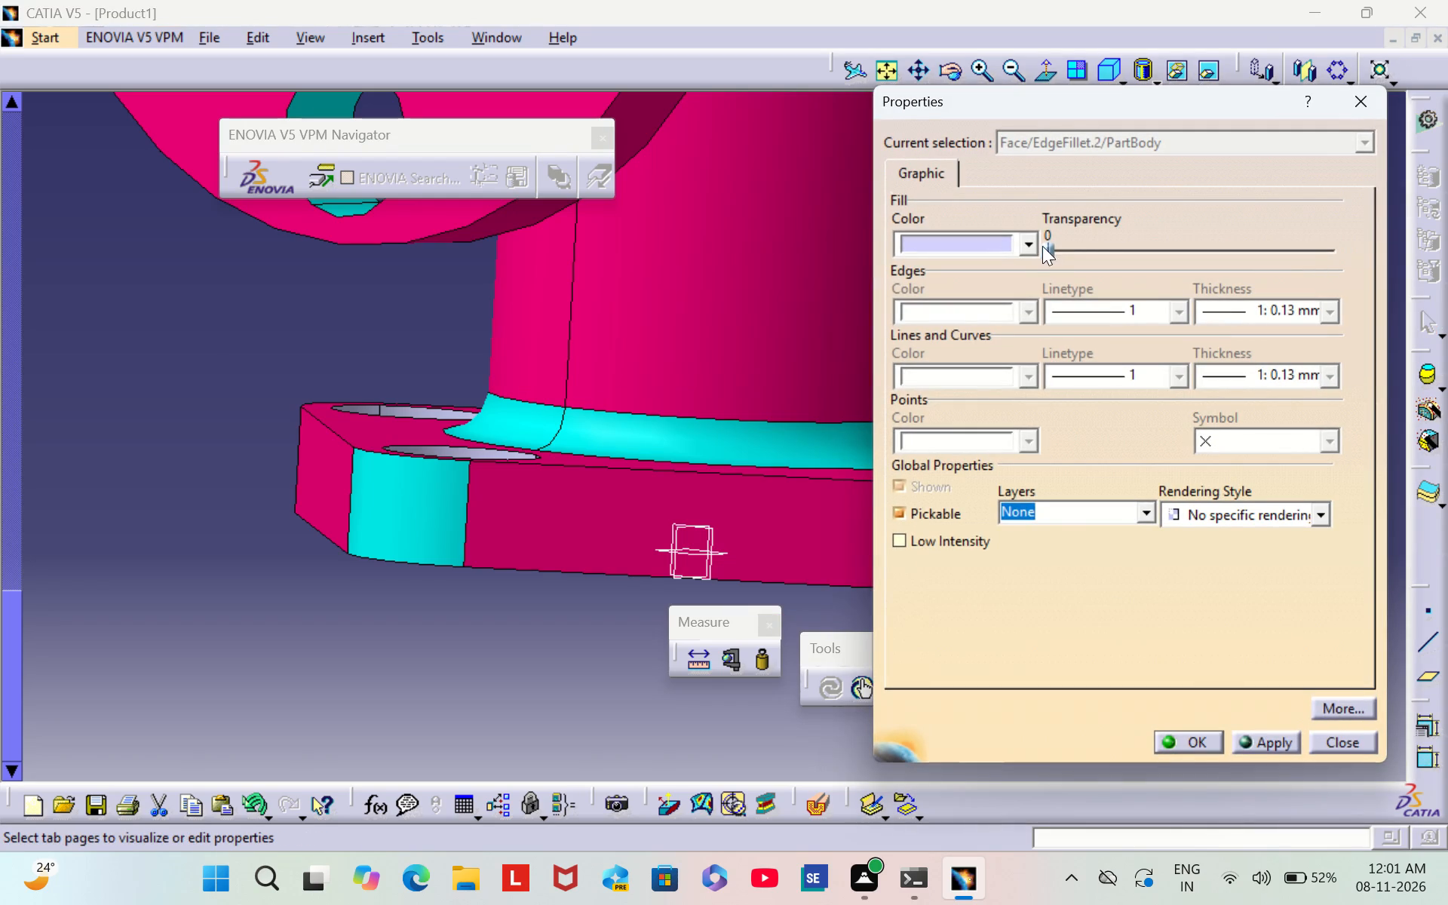
pyautogui.click(1032, 241)
pyautogui.click(956, 486)
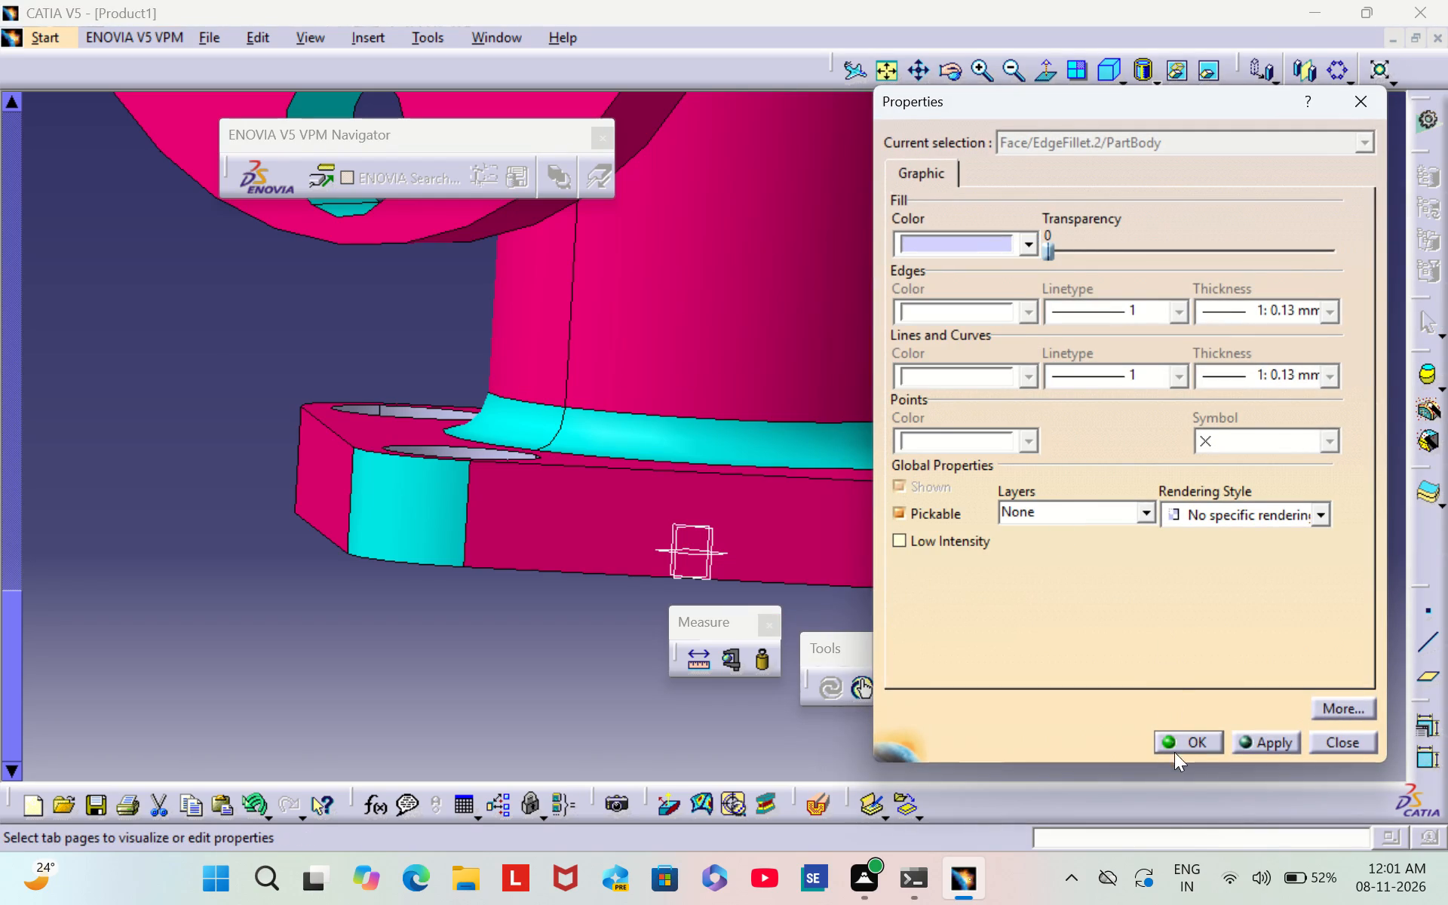
pyautogui.click(1183, 737)
# Set the fill colour of a third rounded corner face of the square base flange to cyan.
pyautogui.scroll(-2, 1054, 327)
pyautogui.moveTo(1054, 327); pyautogui.dragTo(717, 520, button='middle')
pyautogui.moveTo(1011, 355); pyautogui.dragTo(717, 520, button='right')
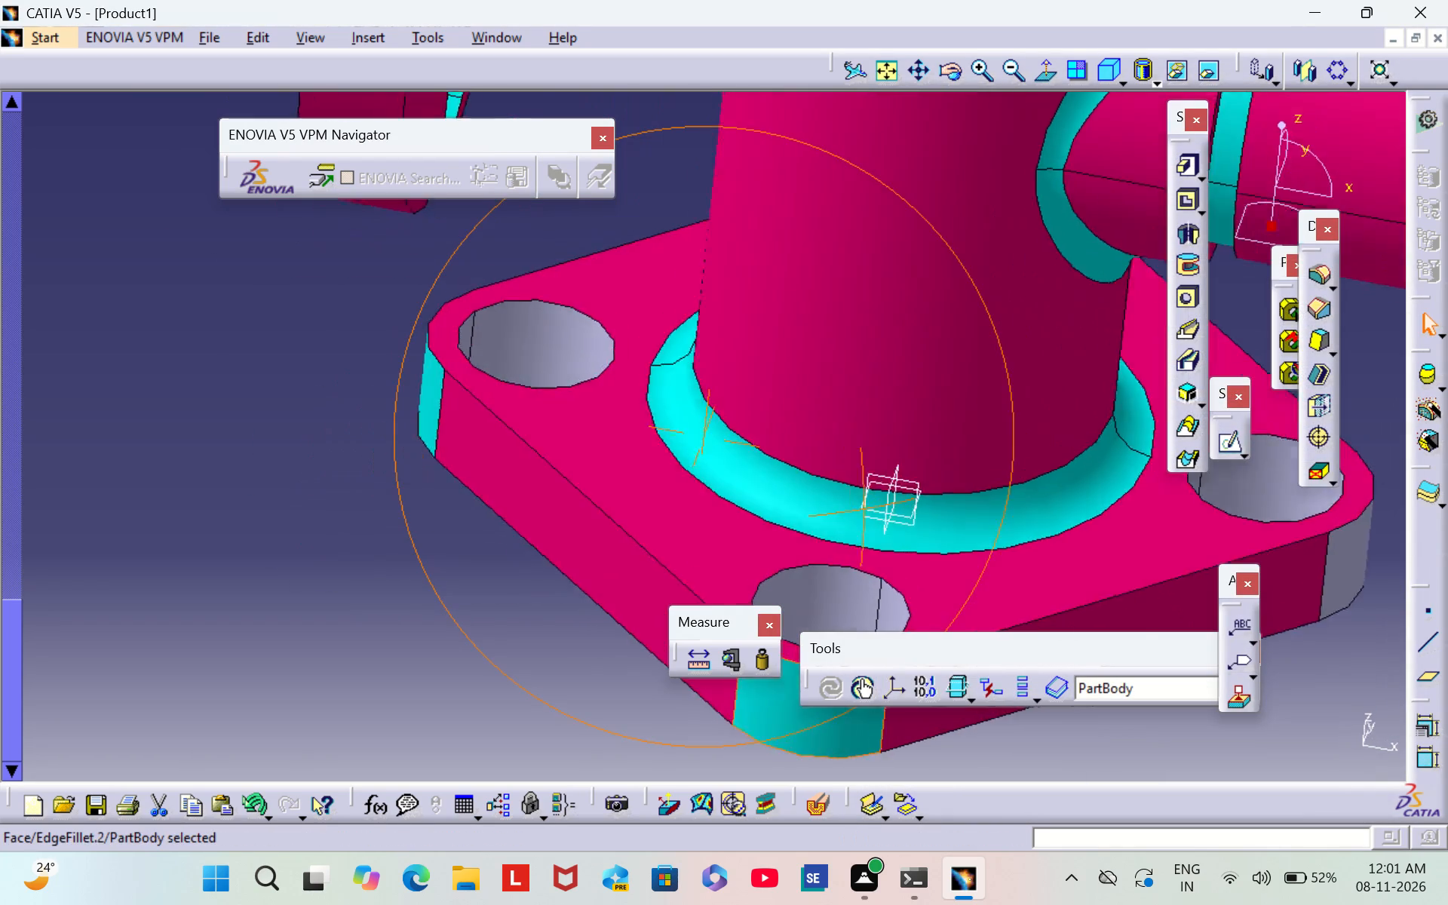
pyautogui.moveTo(717, 520); pyautogui.dragTo(631, 495, button='right')
pyautogui.moveTo(717, 520); pyautogui.dragTo(631, 495, button='middle')
pyautogui.moveTo(413, 539); pyautogui.dragTo(152, 401, button='middle')
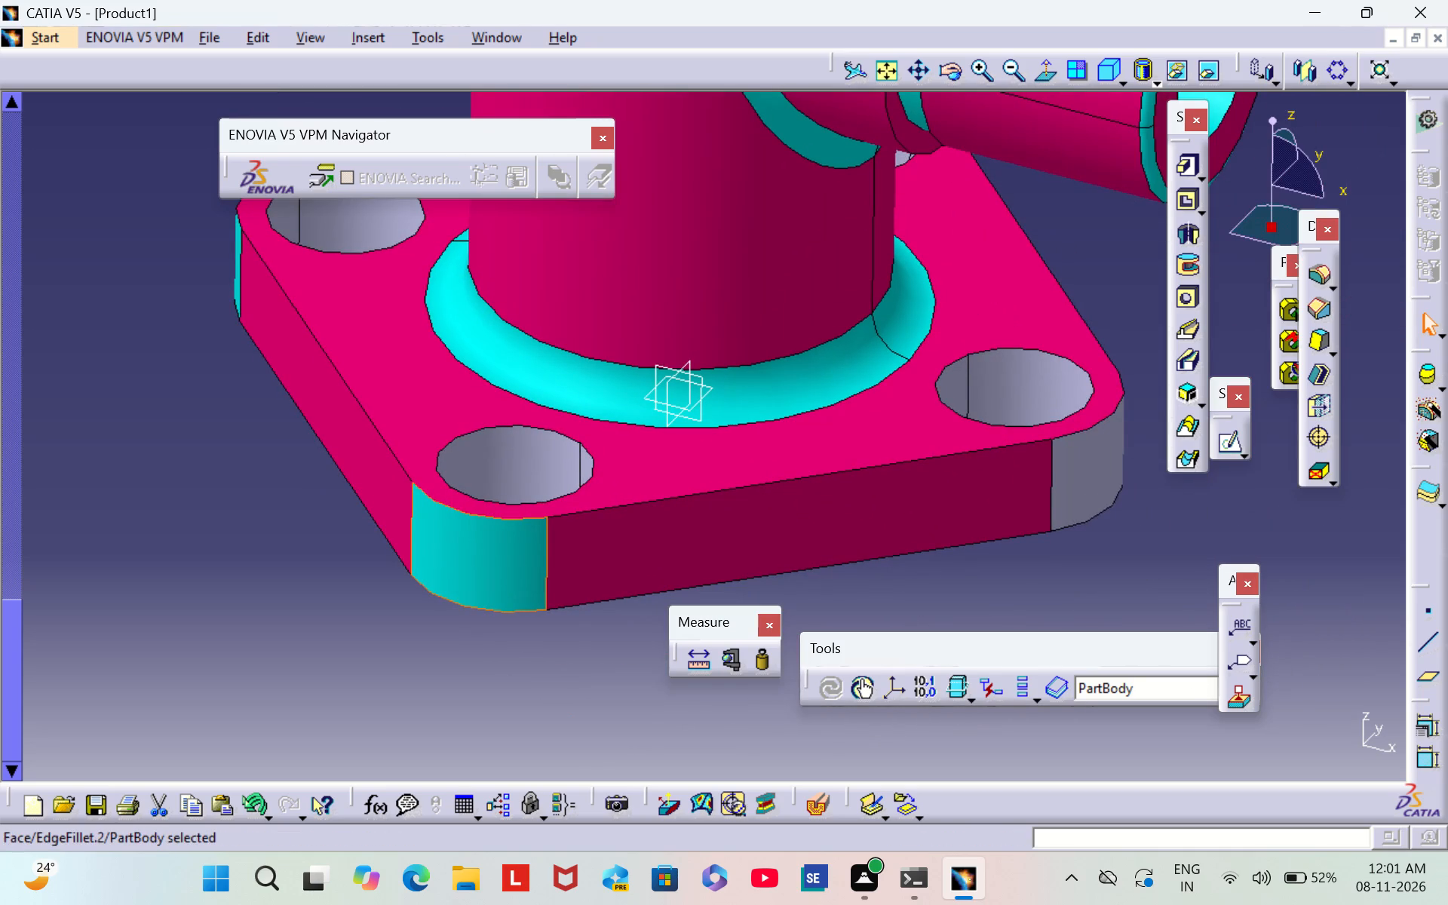
pyautogui.rightClick(1067, 495)
pyautogui.click(1152, 137)
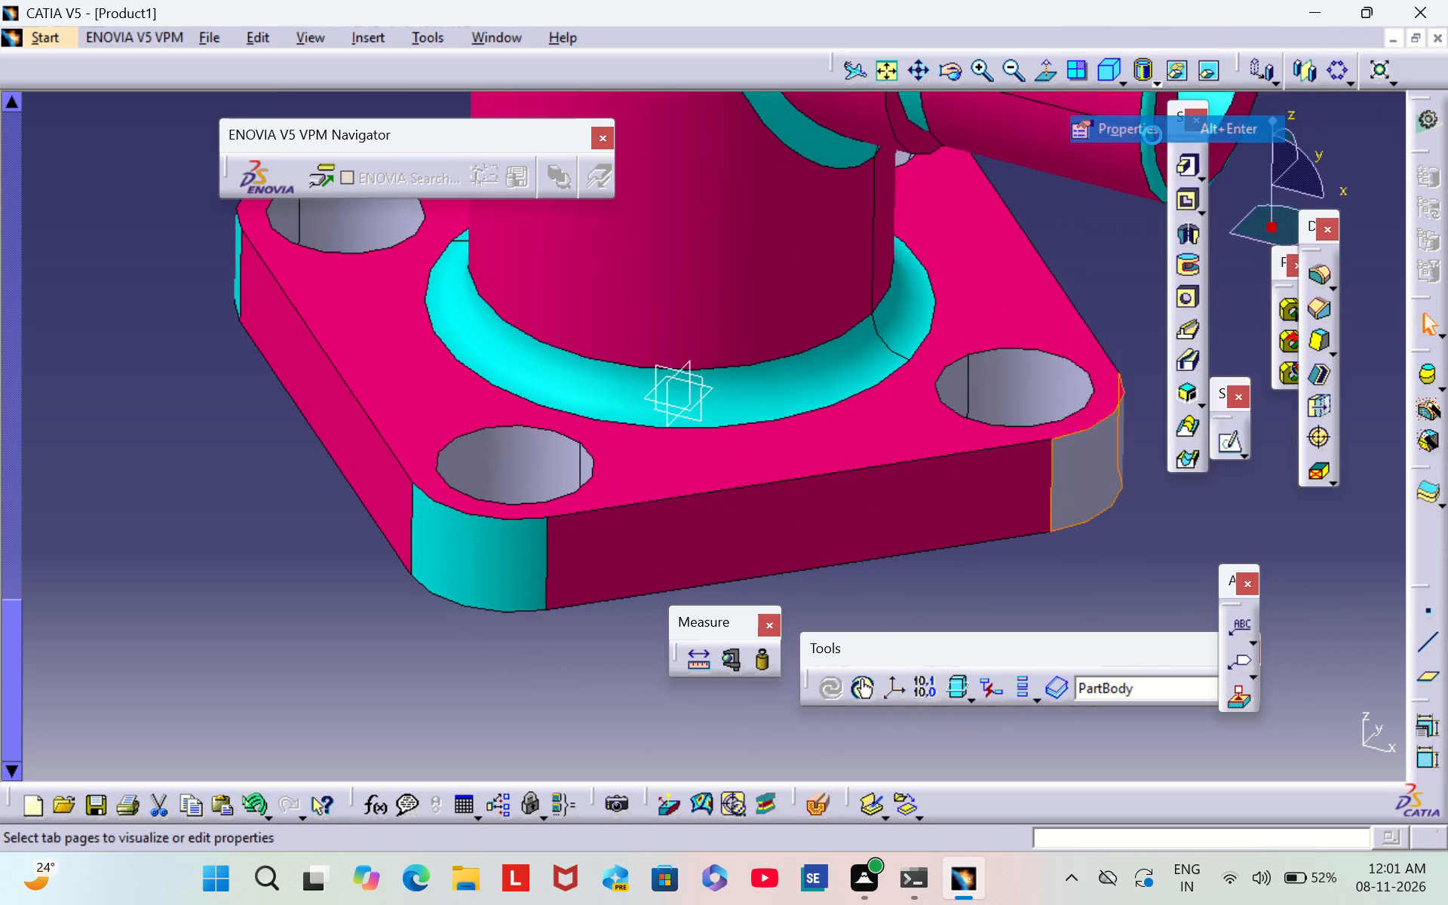
pyautogui.click(1023, 236)
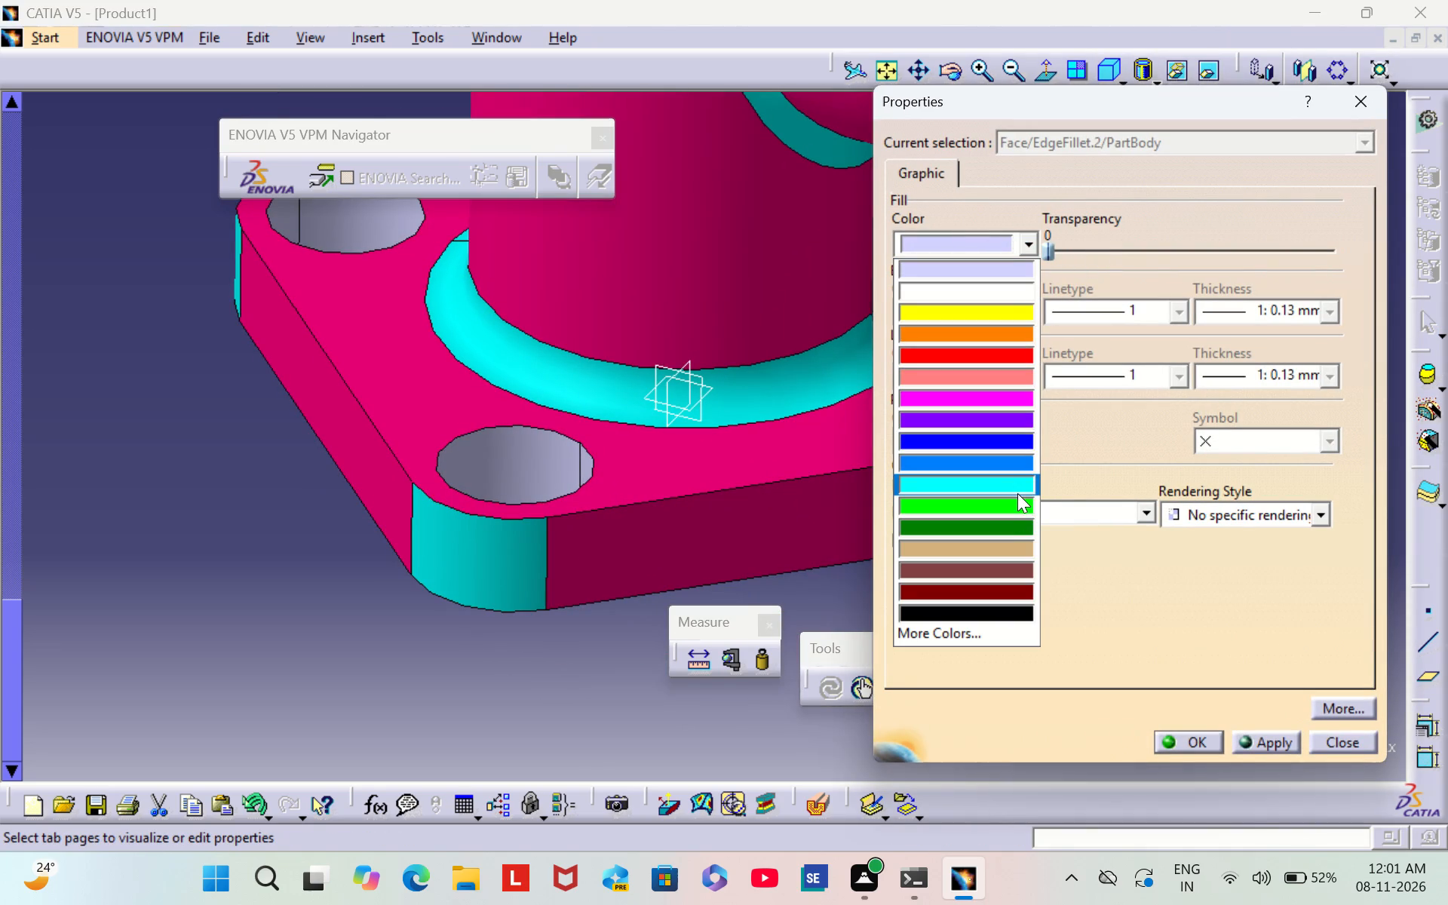
pyautogui.click(1018, 489)
pyautogui.click(1184, 745)
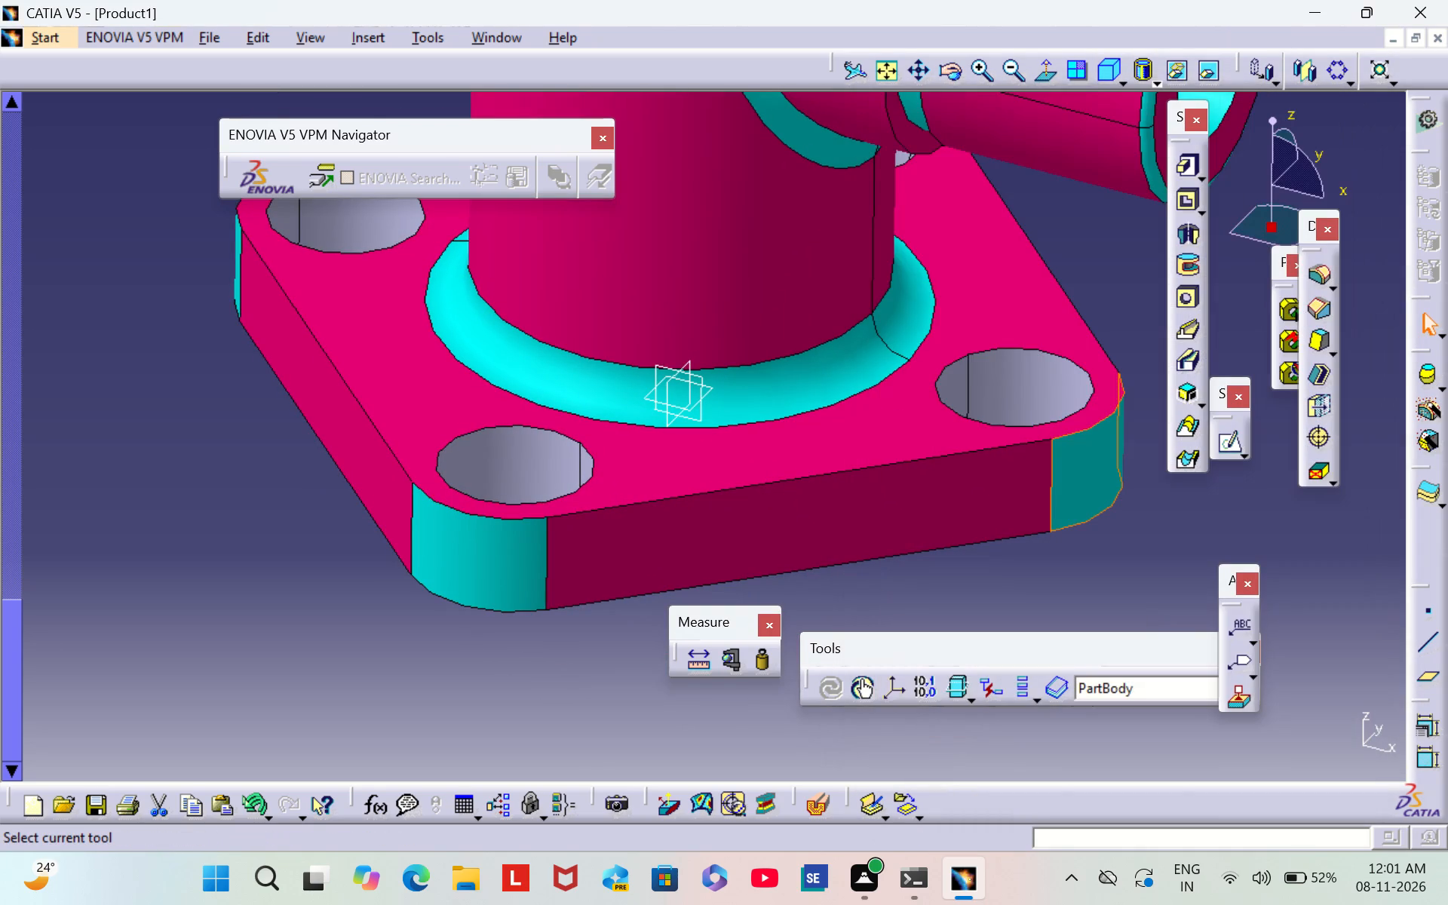
# Set the fill colour of the inner face of one base flange bolt hole, beside a cyan corner, to cyan.
pyautogui.moveTo(1080, 603); pyautogui.dragTo(784, 708, button='middle')
pyautogui.scroll(-1, 1078, 603)
pyautogui.moveTo(1055, 616); pyautogui.dragTo(794, 710, button='right')
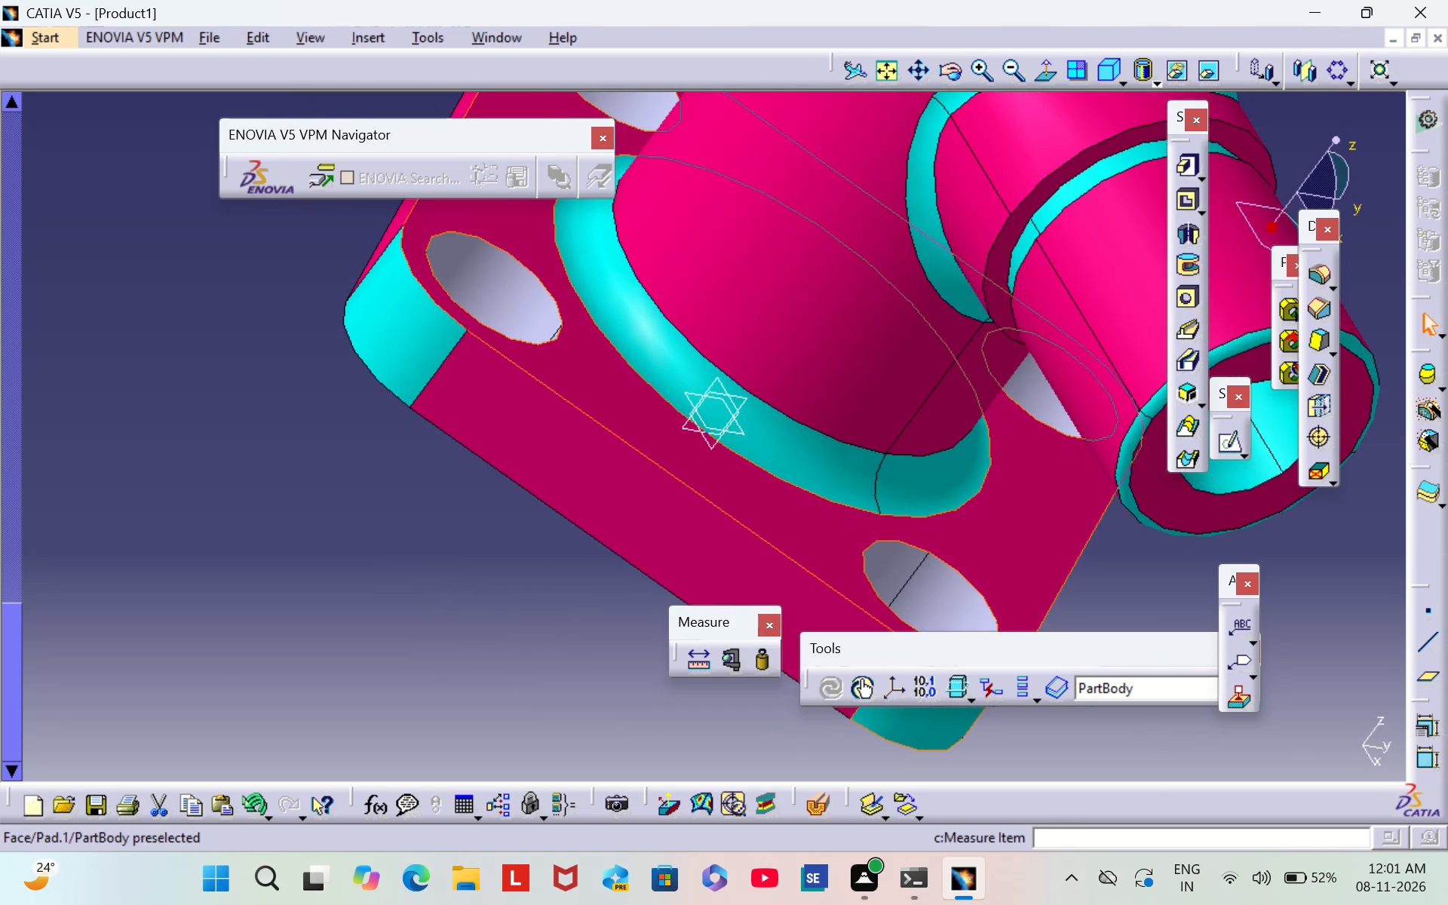
pyautogui.rightClick(517, 323)
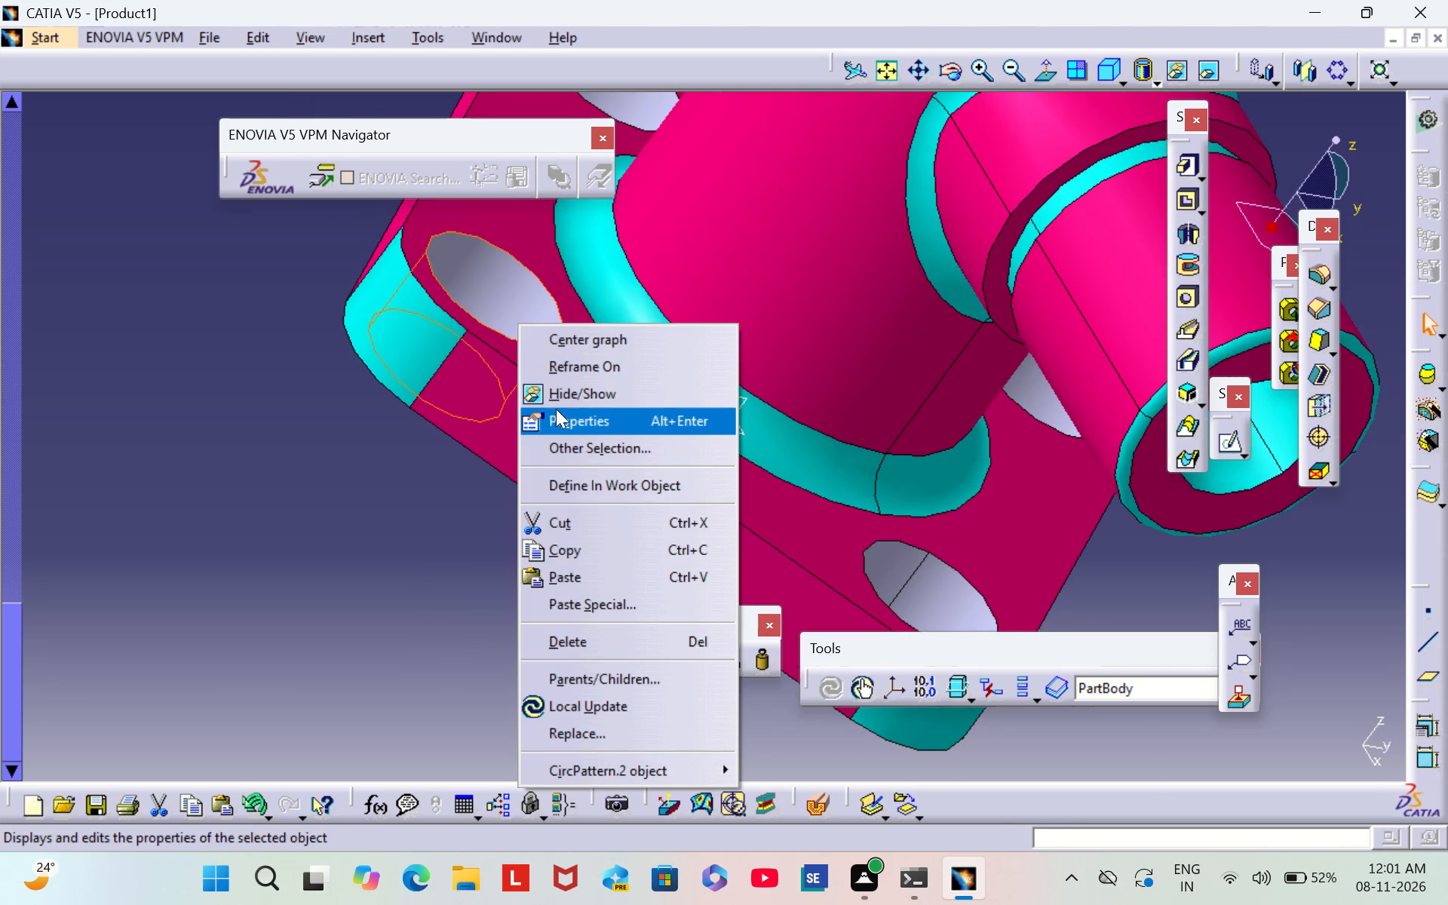
pyautogui.click(556, 409)
pyautogui.click(974, 237)
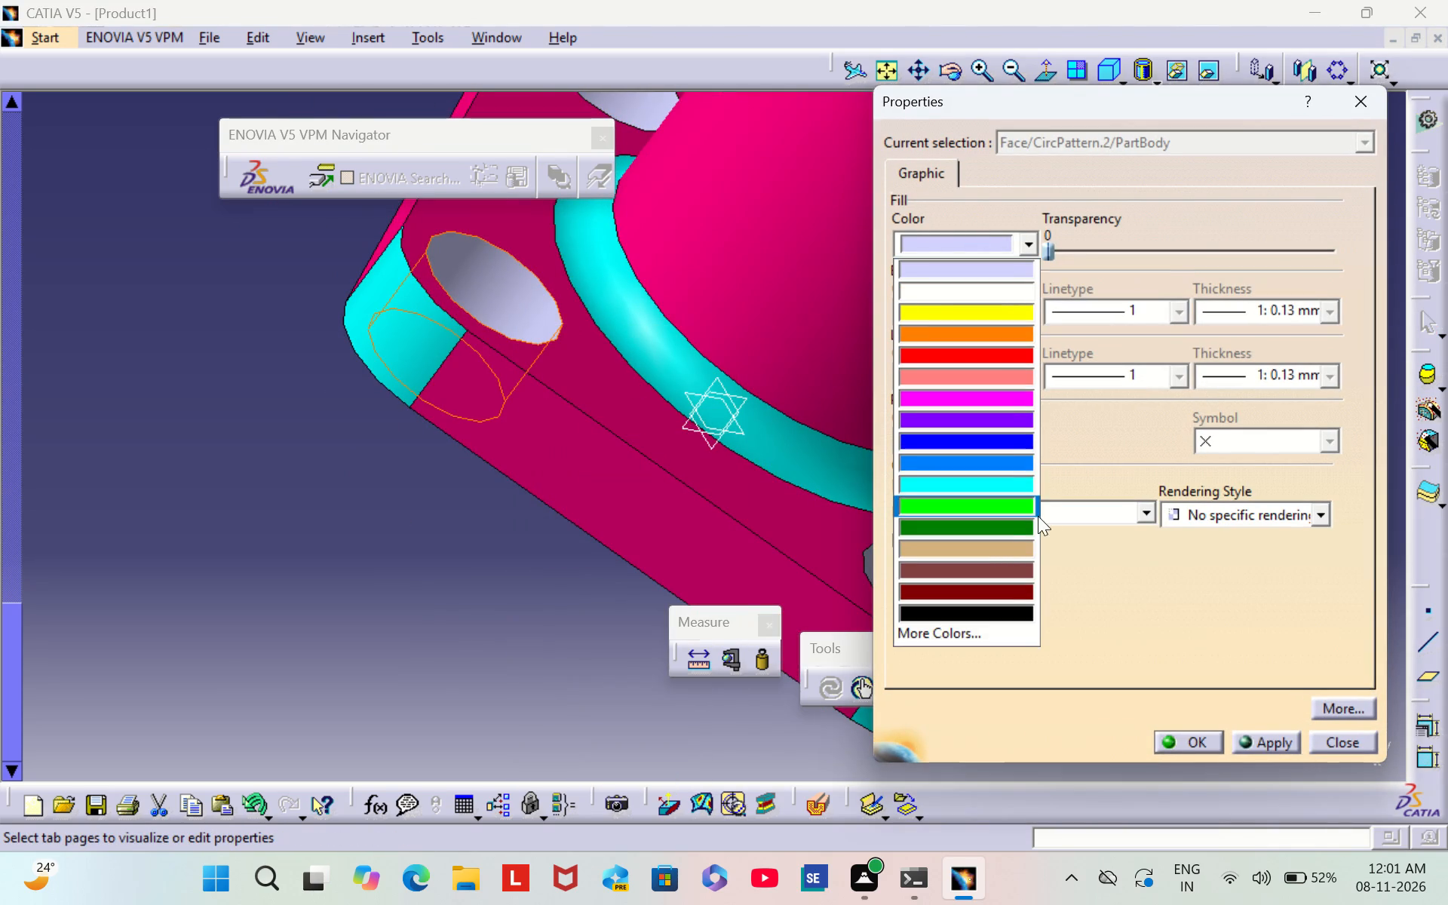
pyautogui.click(1014, 490)
pyautogui.click(1193, 741)
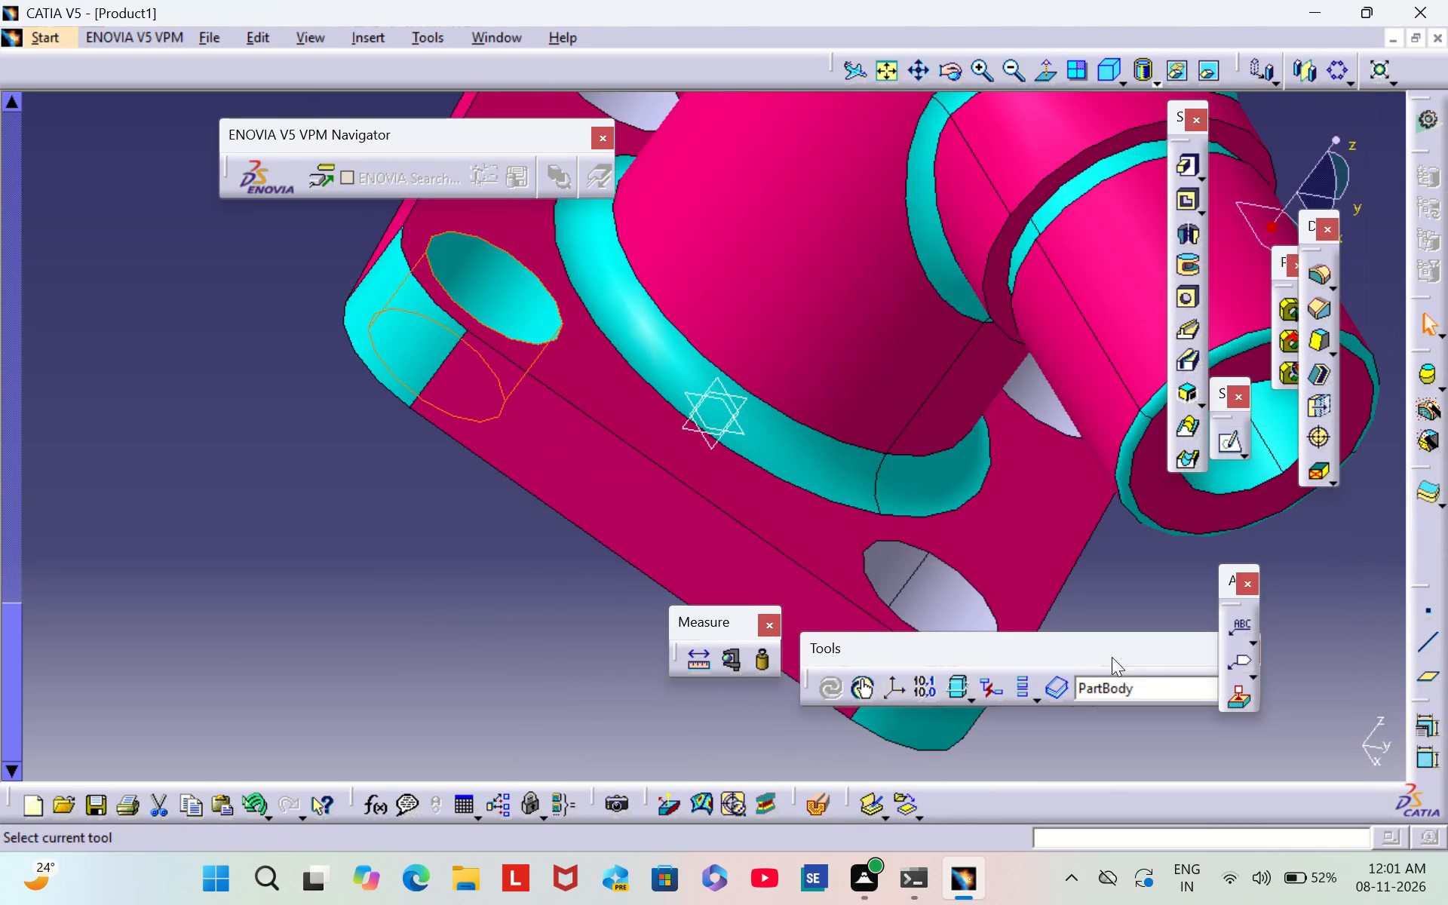
# Set the fill colour of the adjacent base flange bolt hole, along the same side edge, to cyan.
pyautogui.rightClick(955, 606)
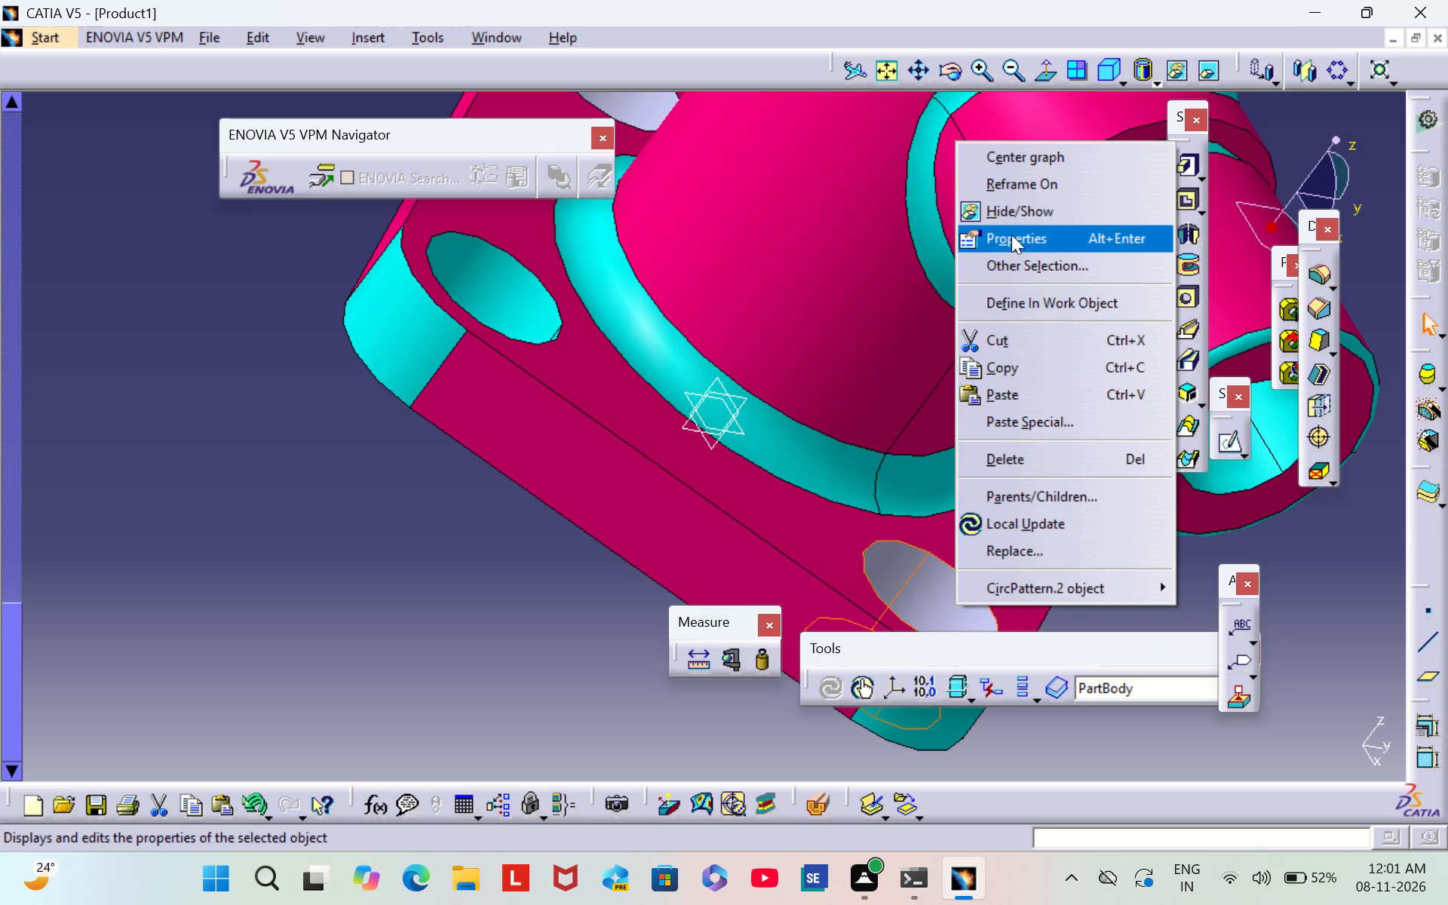
pyautogui.click(1013, 233)
pyautogui.click(1023, 253)
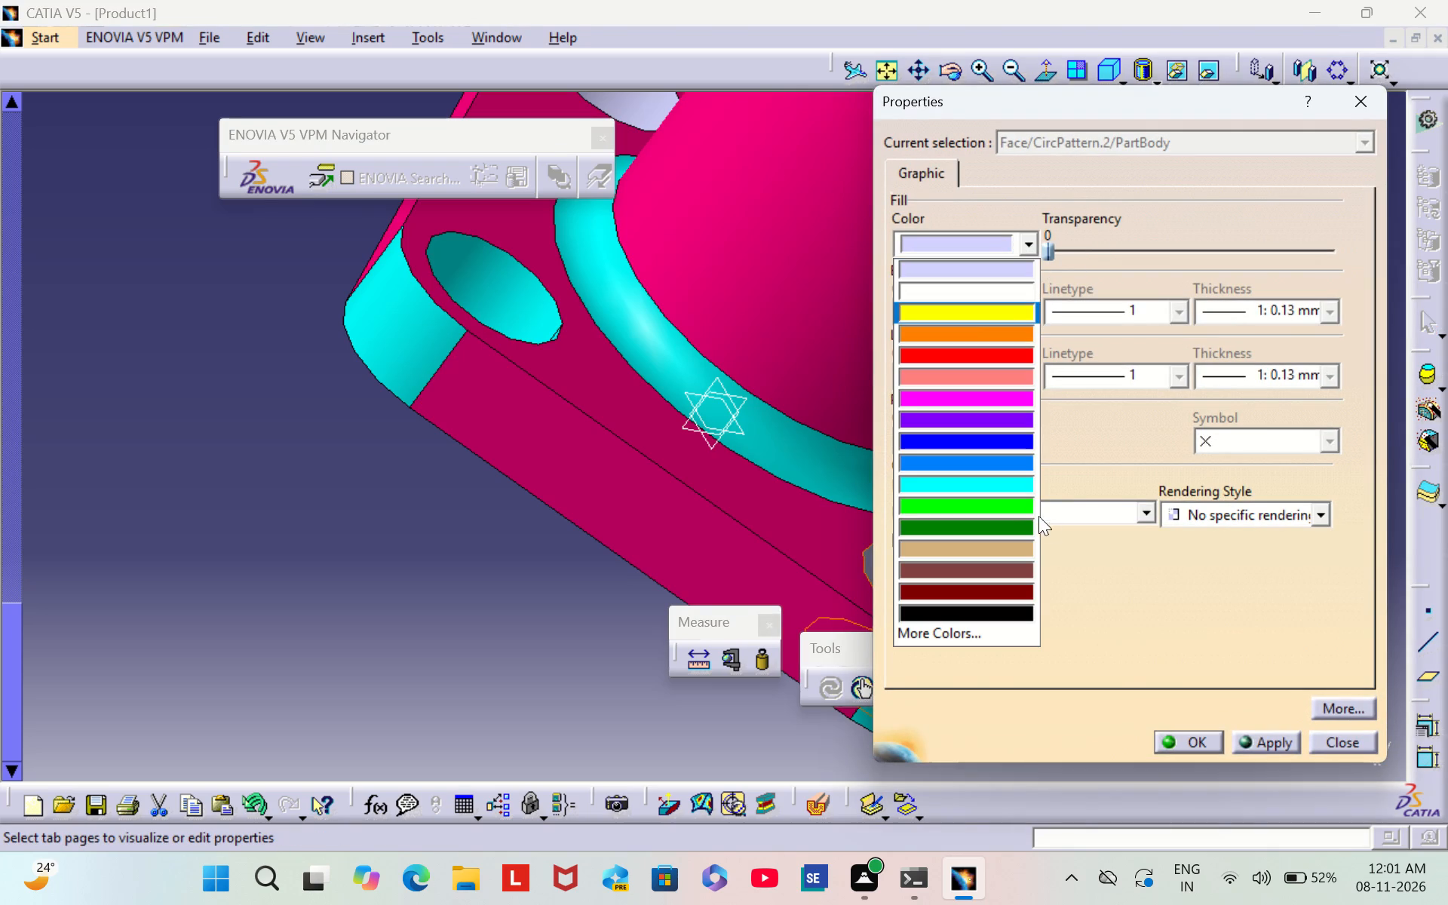
pyautogui.click(1015, 489)
pyautogui.click(1189, 734)
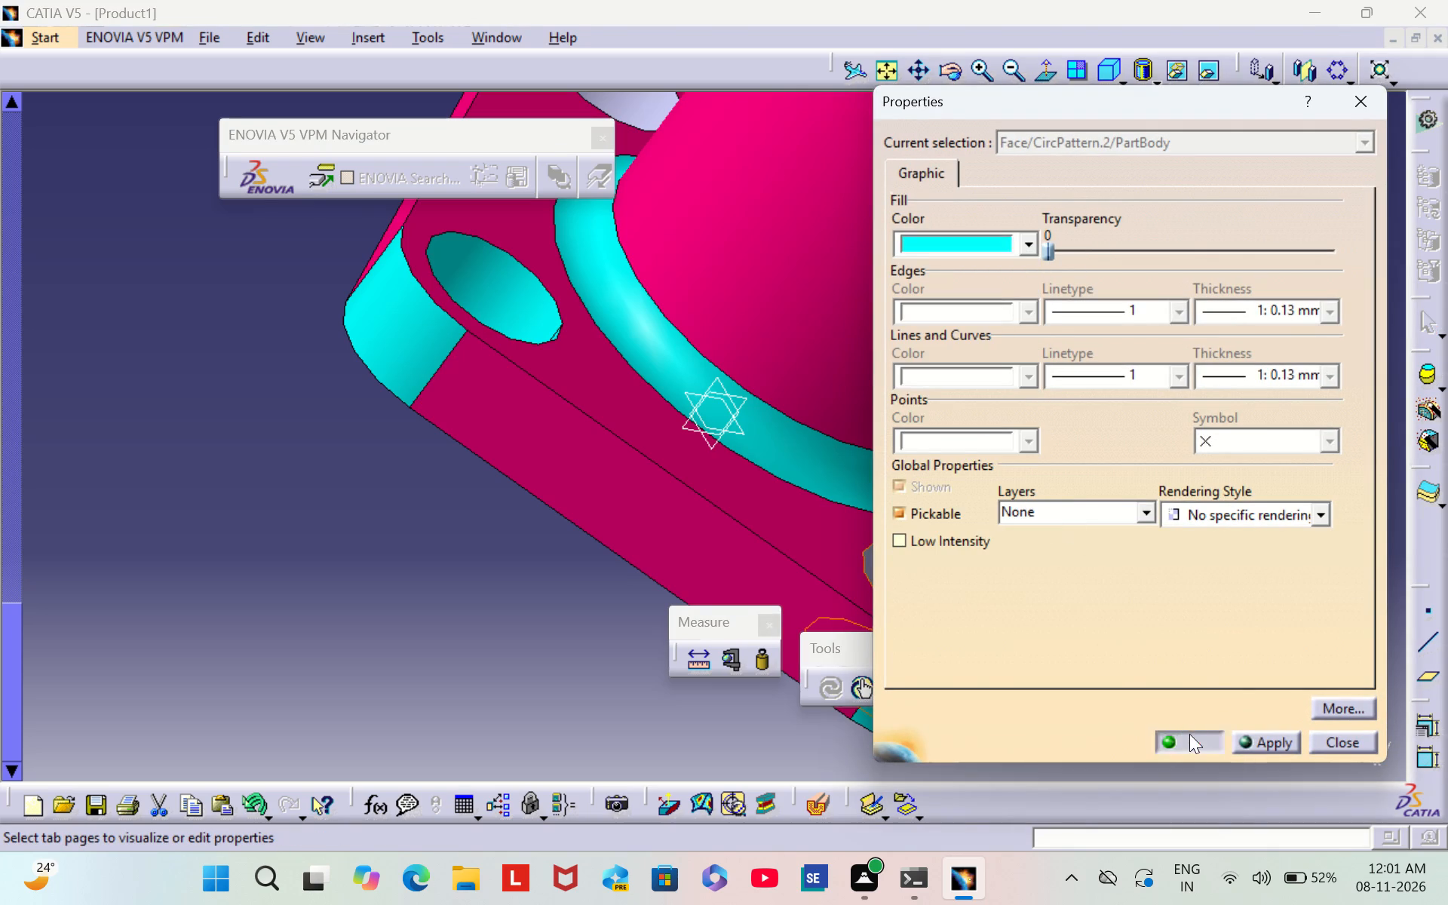
# Set the fill colour of the third base flange bolt hole, on the first coloured hole's other side, to cyan.
pyautogui.scroll(-1, 321, 398)
pyautogui.moveTo(321, 398); pyautogui.dragTo(402, 721, button='middle')
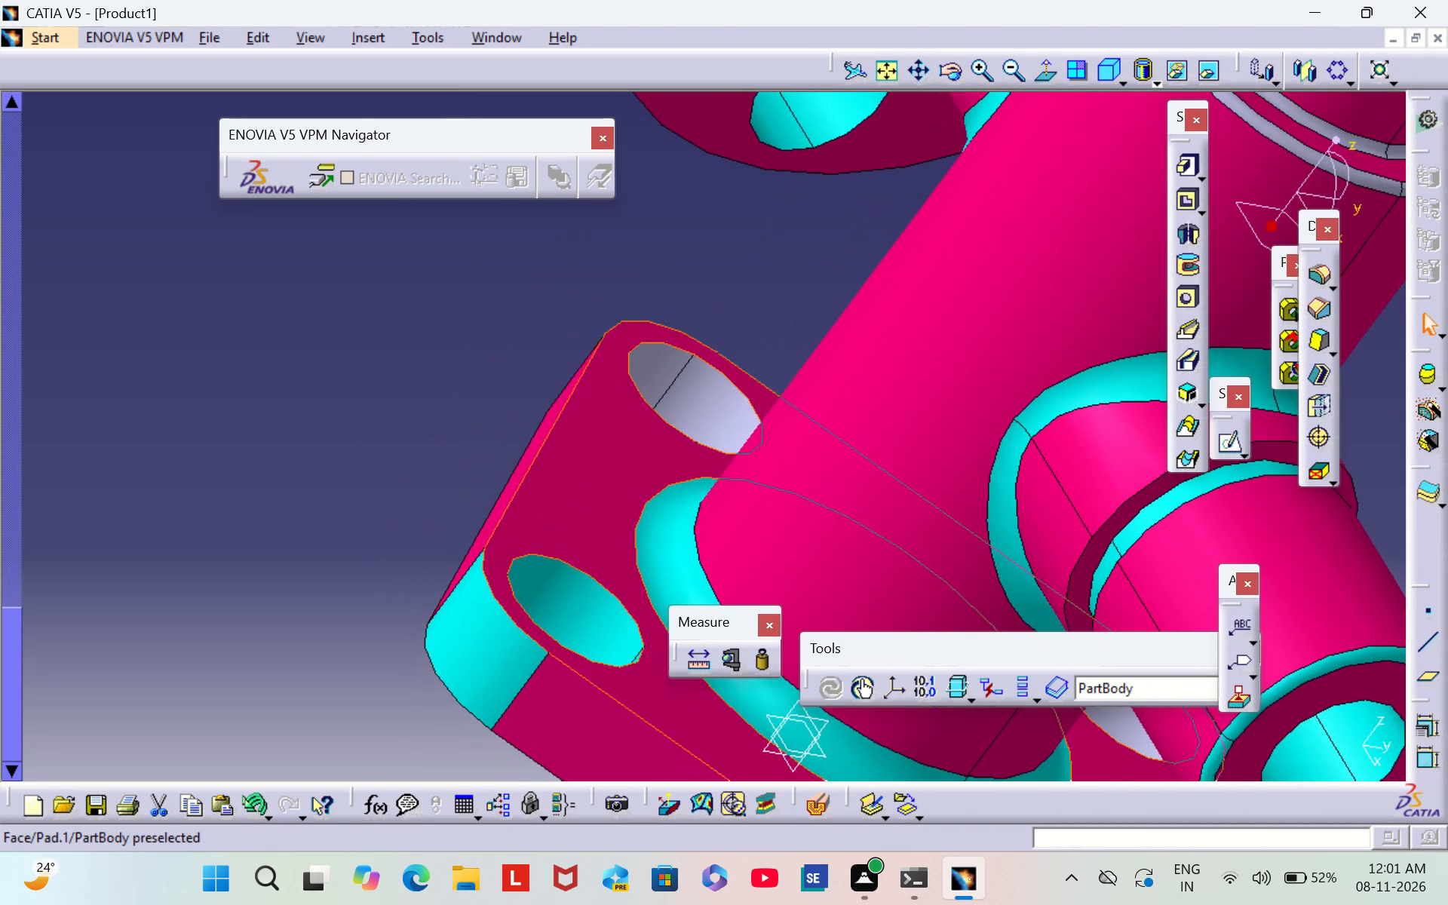
pyautogui.rightClick(713, 398)
pyautogui.click(781, 488)
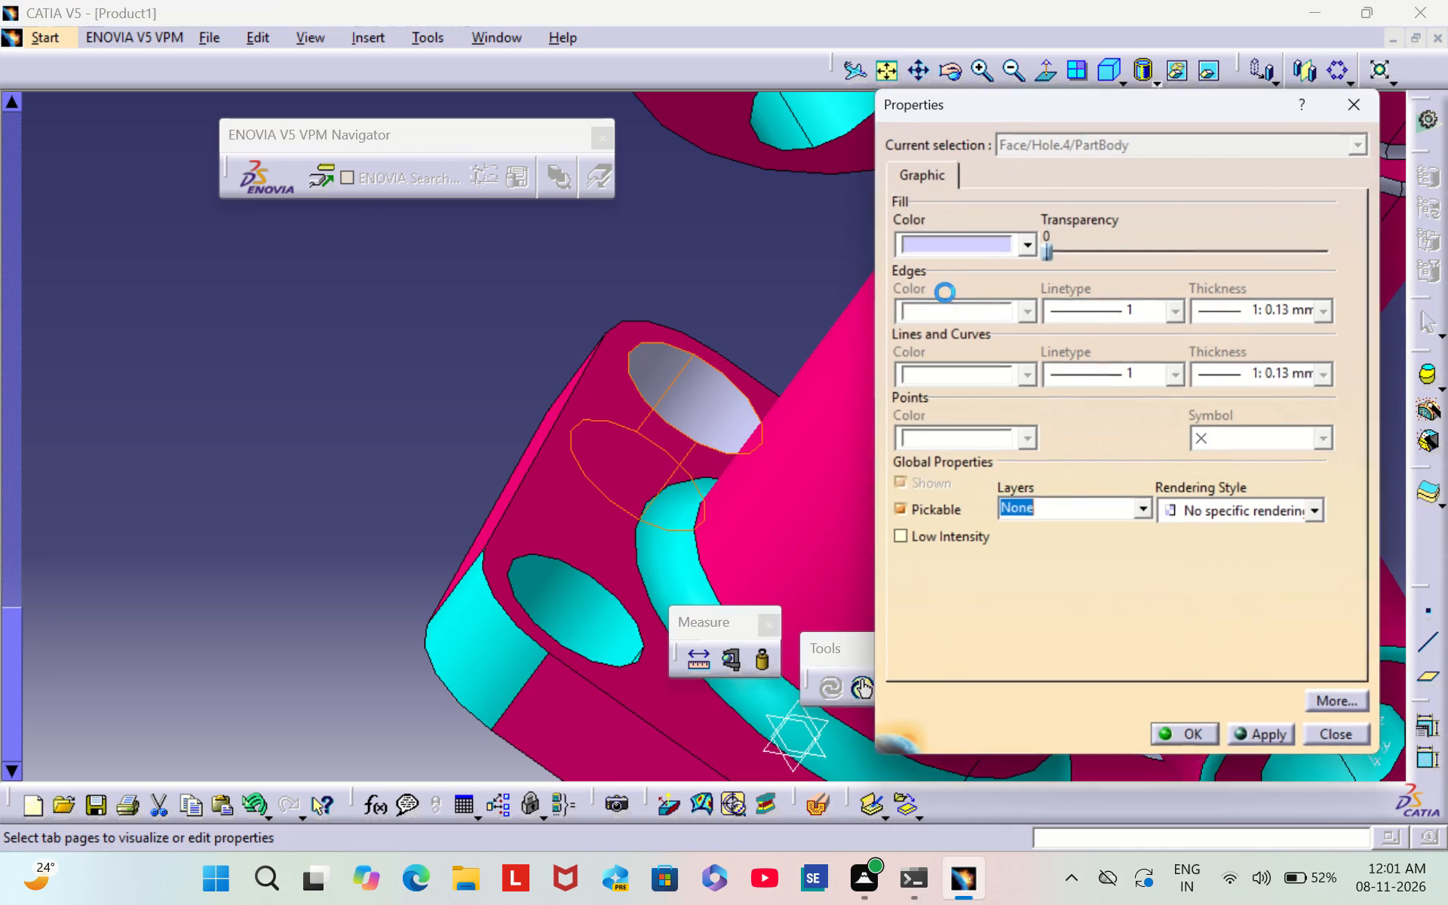
pyautogui.click(984, 235)
pyautogui.click(980, 489)
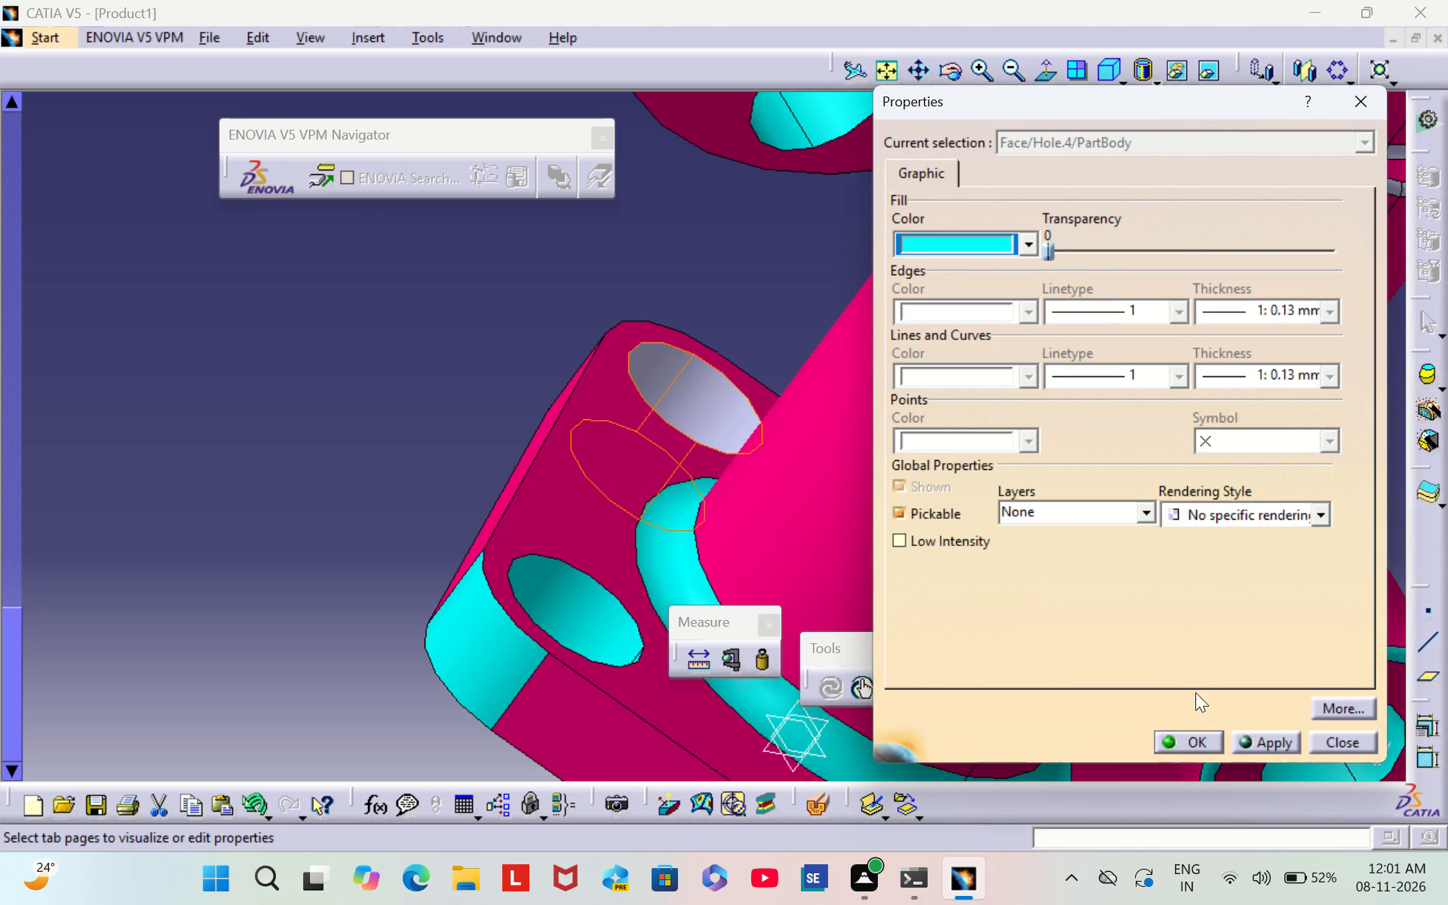
pyautogui.click(1180, 746)
# Set the fill colour of the last uncoloured base flange bolt hole, beside the uncoloured rounded corner, to cyan.
pyautogui.scroll(-1, 831, 310)
pyautogui.moveTo(831, 307); pyautogui.dragTo(568, 310, button='middle')
pyautogui.moveTo(1238, 484); pyautogui.dragTo(907, 473, button='middle')
pyautogui.moveTo(1232, 481); pyautogui.dragTo(907, 473, button='right')
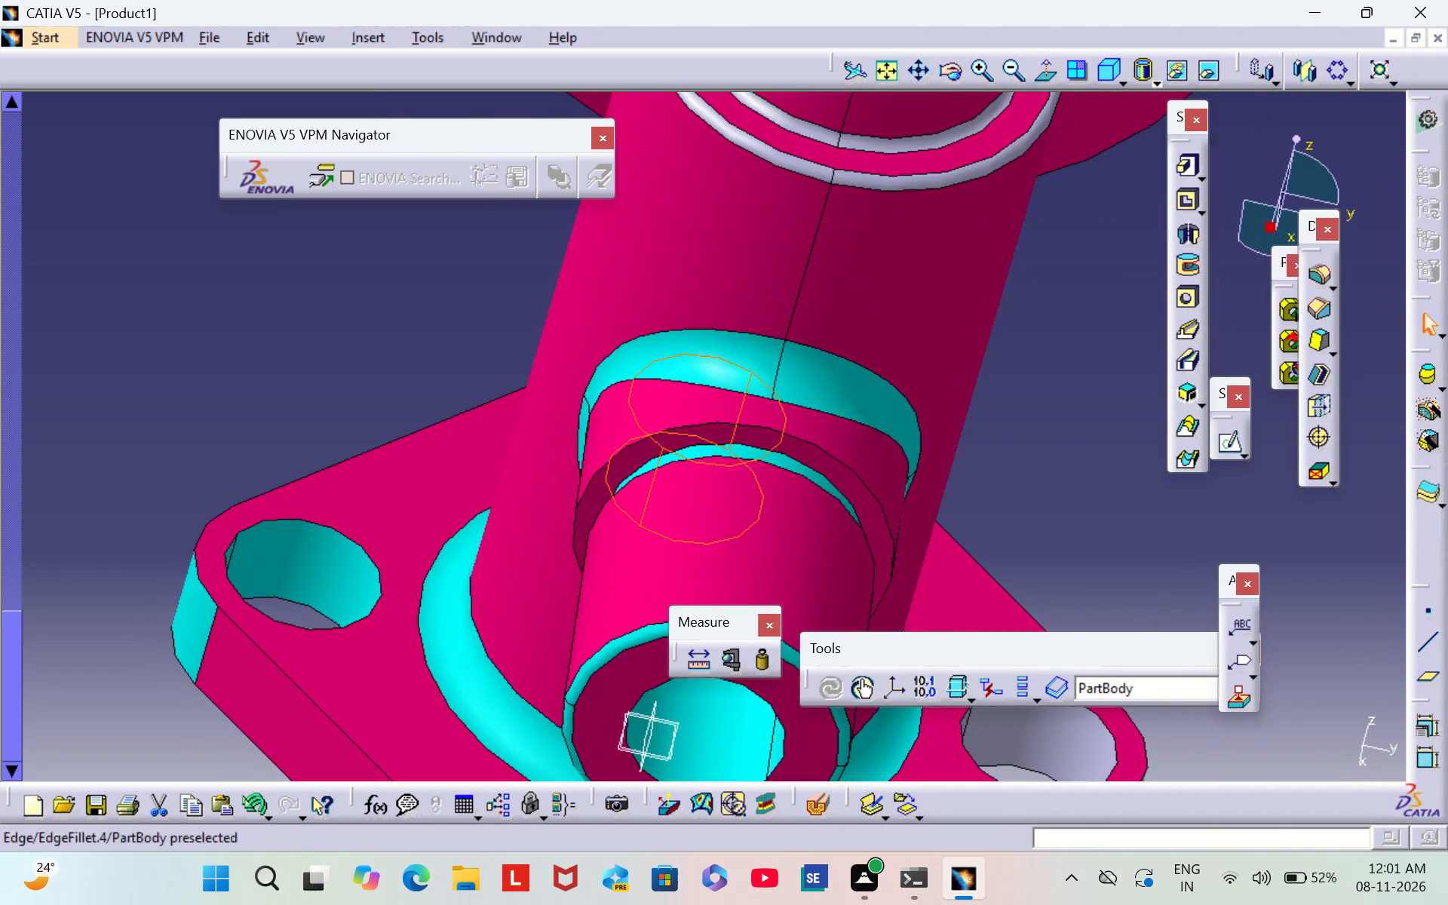
pyautogui.scroll(-1, 1115, 541)
pyautogui.moveTo(1113, 539); pyautogui.dragTo(923, 242, button='middle')
pyautogui.rightClick(852, 465)
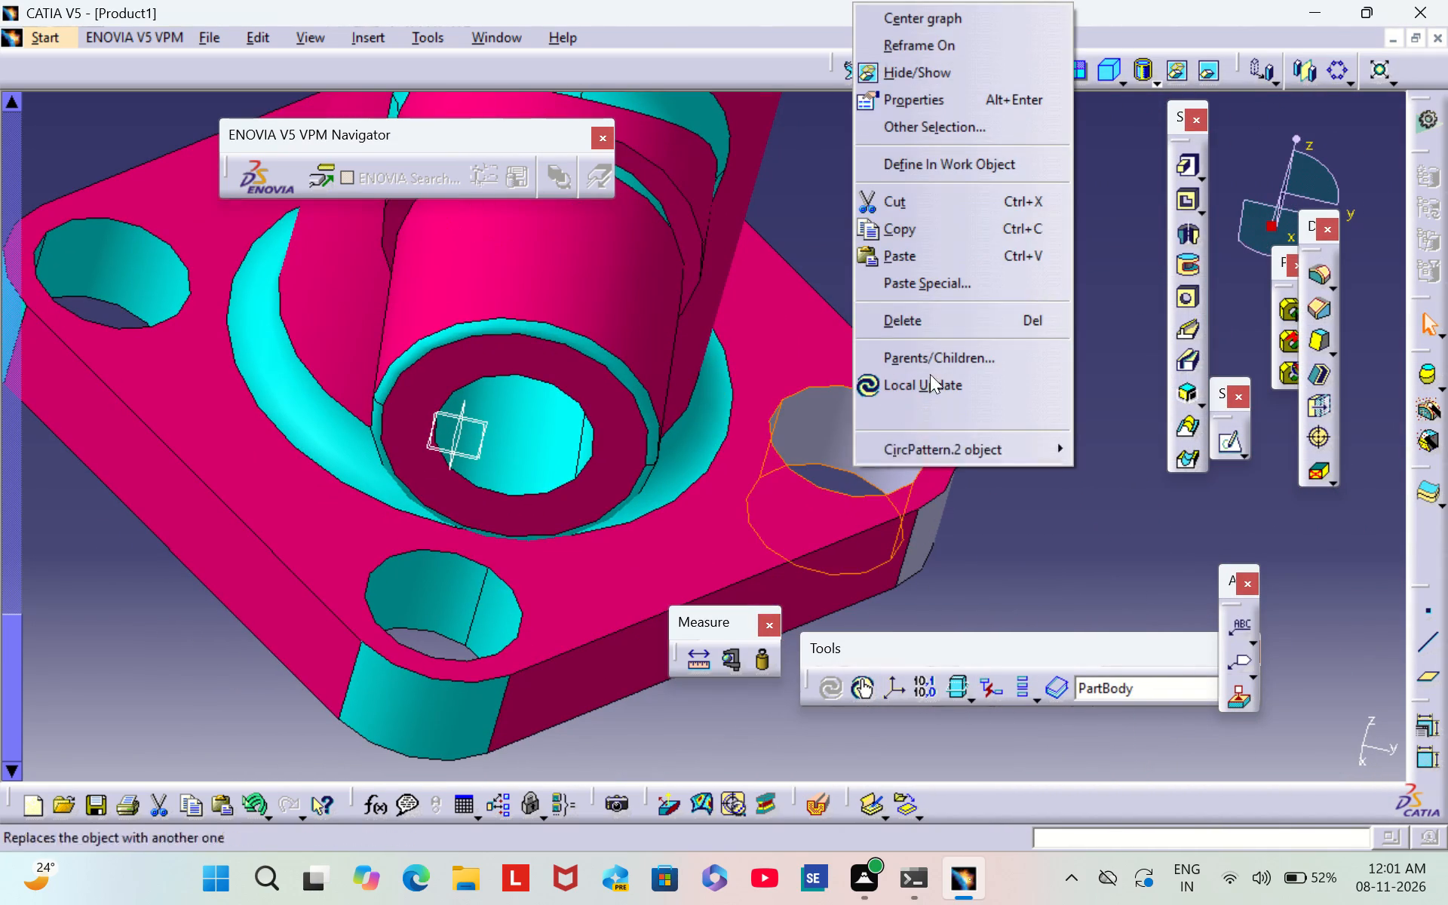
pyautogui.click(894, 101)
pyautogui.click(1026, 247)
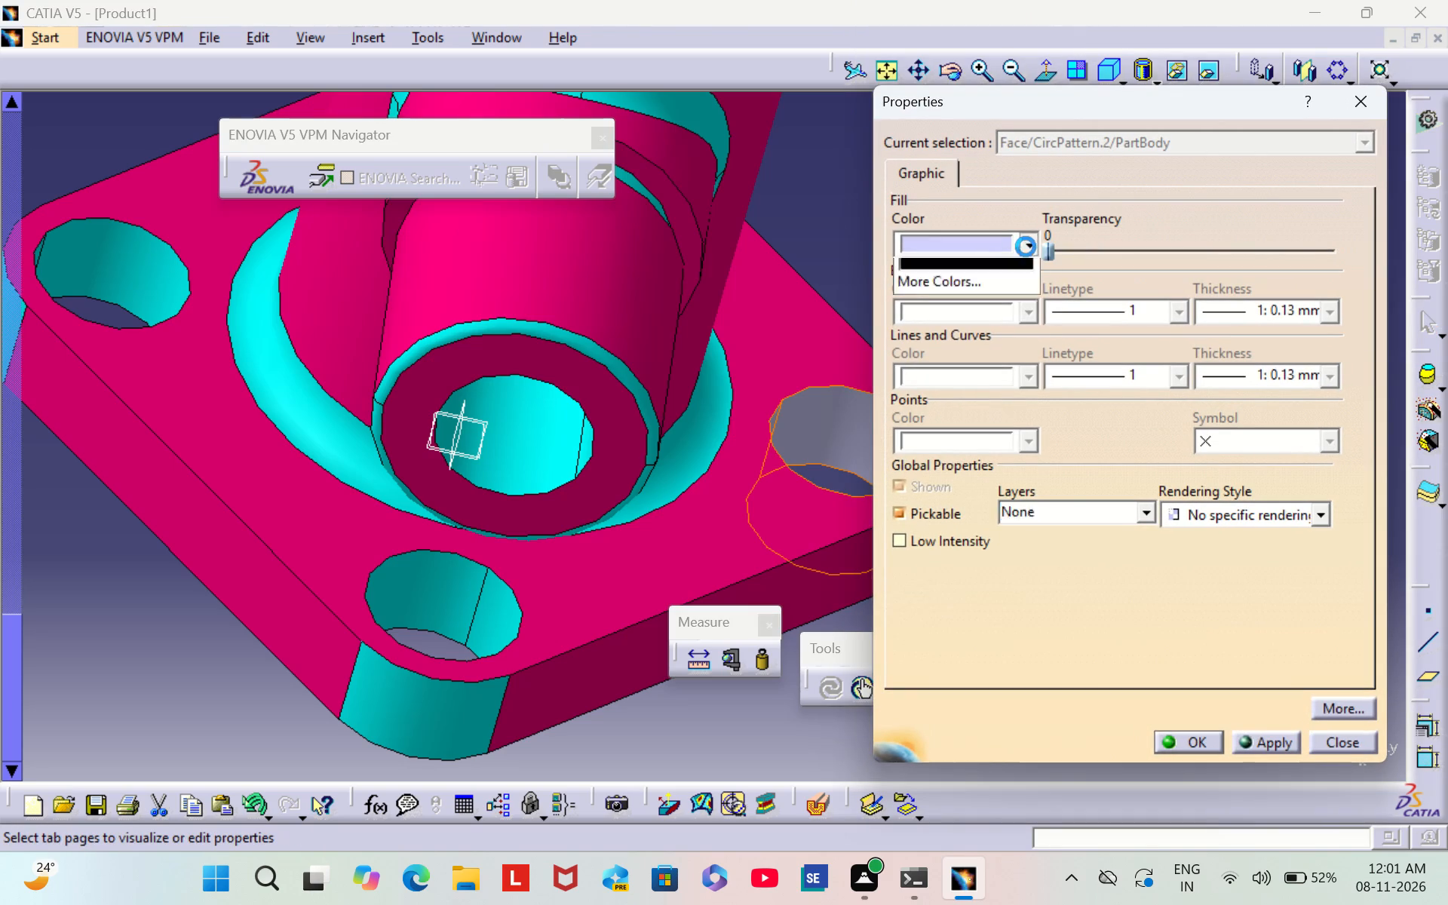
pyautogui.click(995, 485)
pyautogui.click(1177, 743)
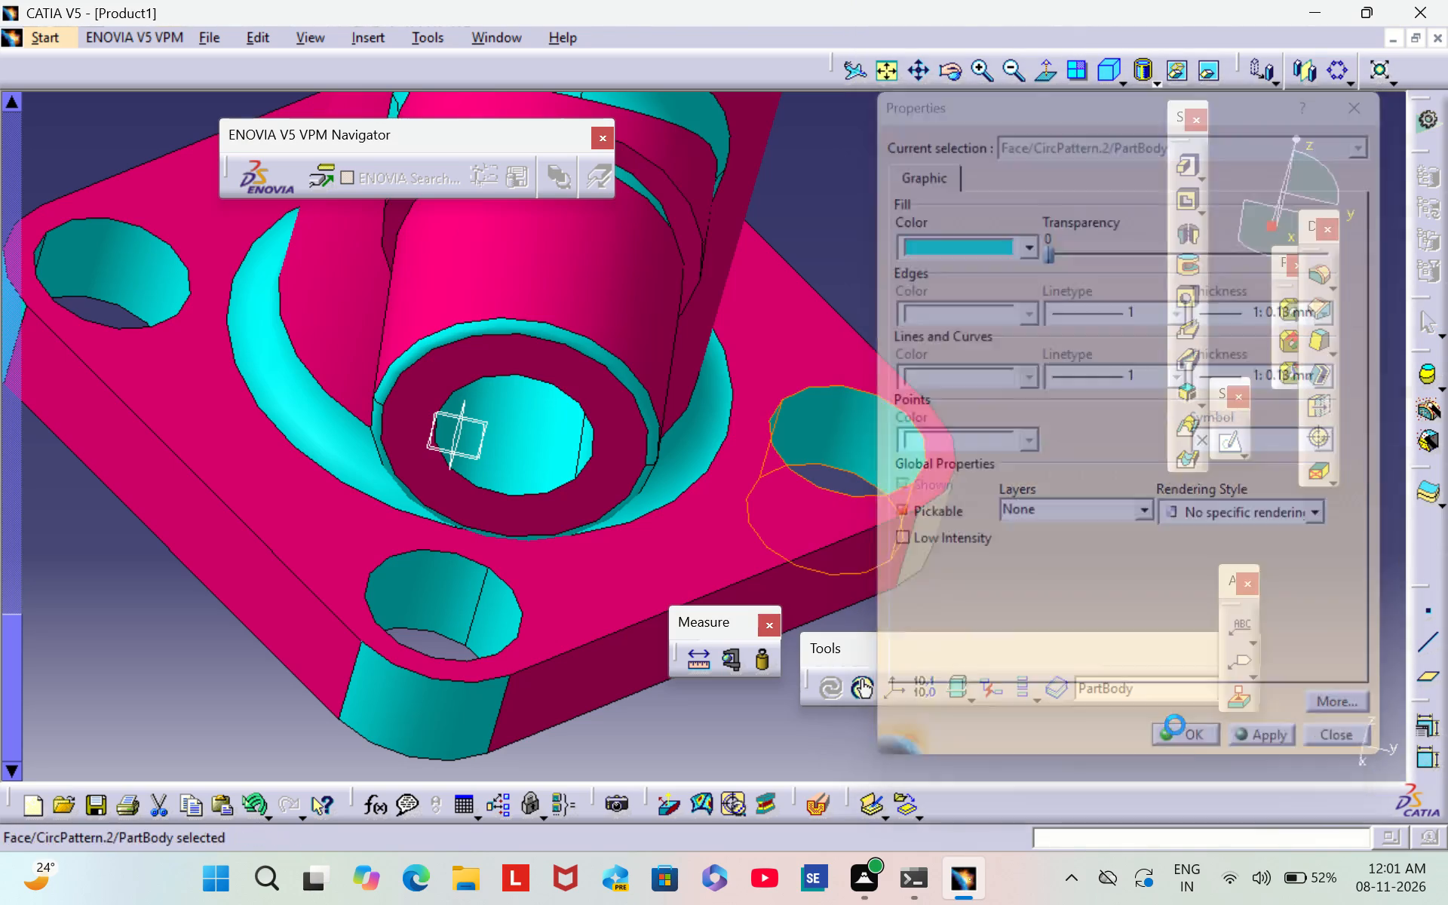
# Set the fill colour of the last uncoloured rounded corner of the base flange to cyan.
pyautogui.scroll(-2, 1092, 459)
pyautogui.moveTo(1092, 459); pyautogui.dragTo(866, 495, button='middle')
pyautogui.moveTo(1082, 457); pyautogui.dragTo(866, 495, button='right')
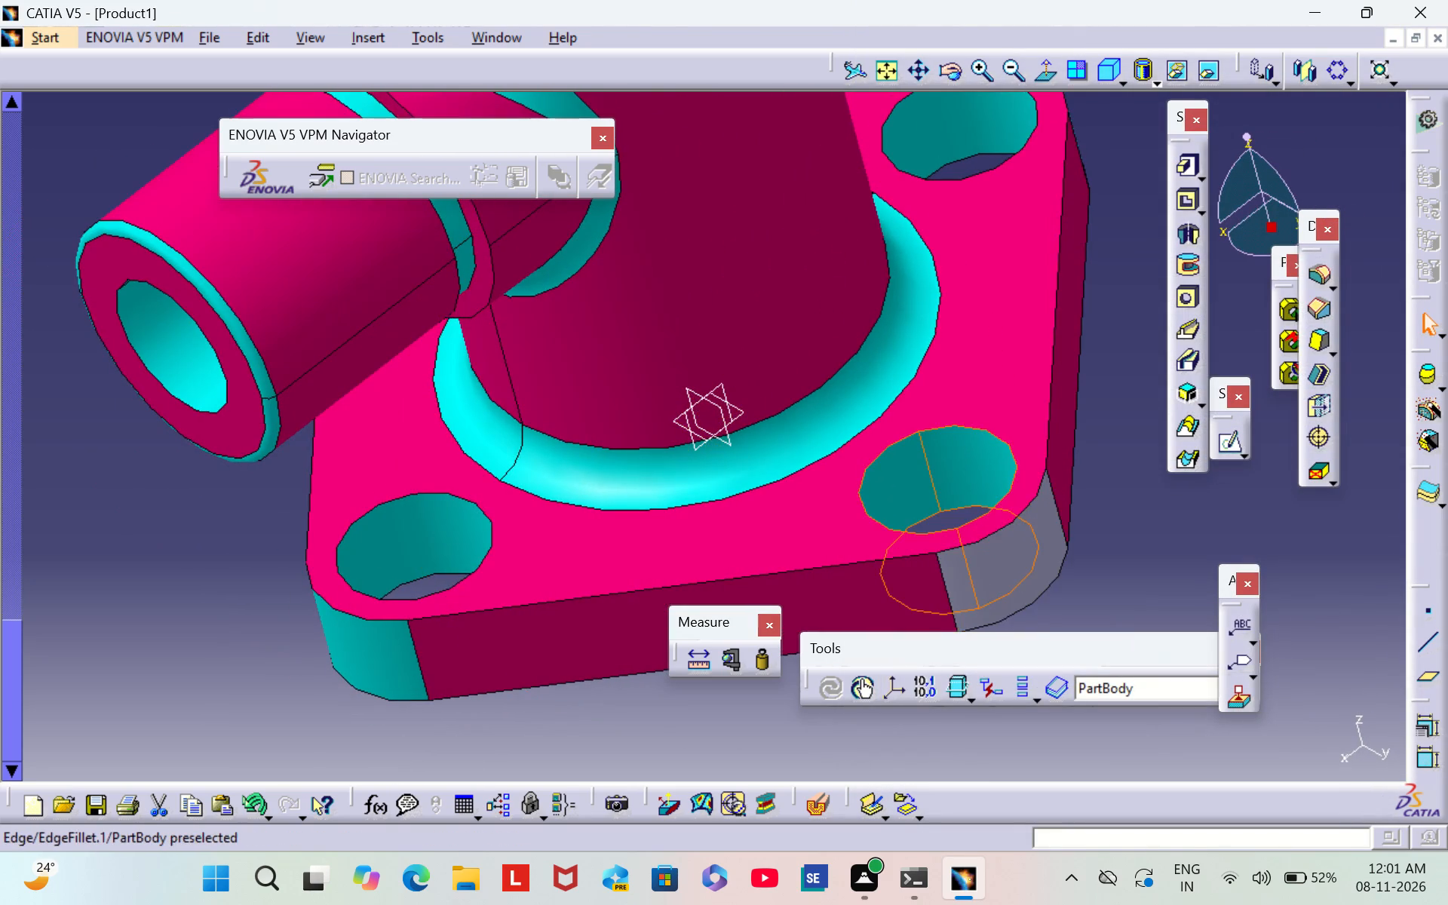
pyautogui.moveTo(1109, 539); pyautogui.dragTo(1019, 469, button='middle')
pyautogui.rightClick(958, 471)
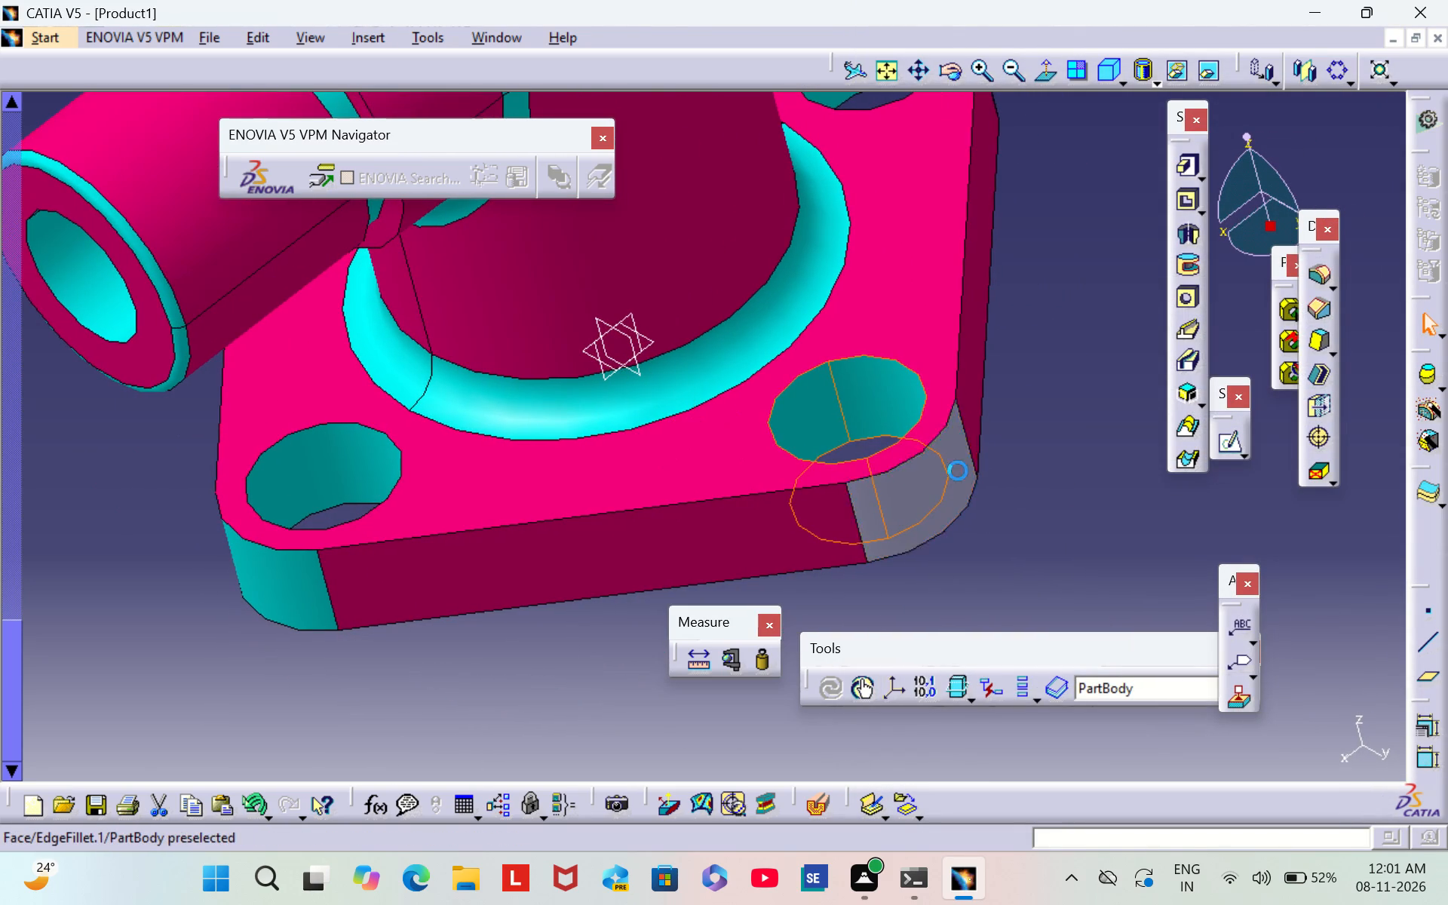
pyautogui.click(1110, 94)
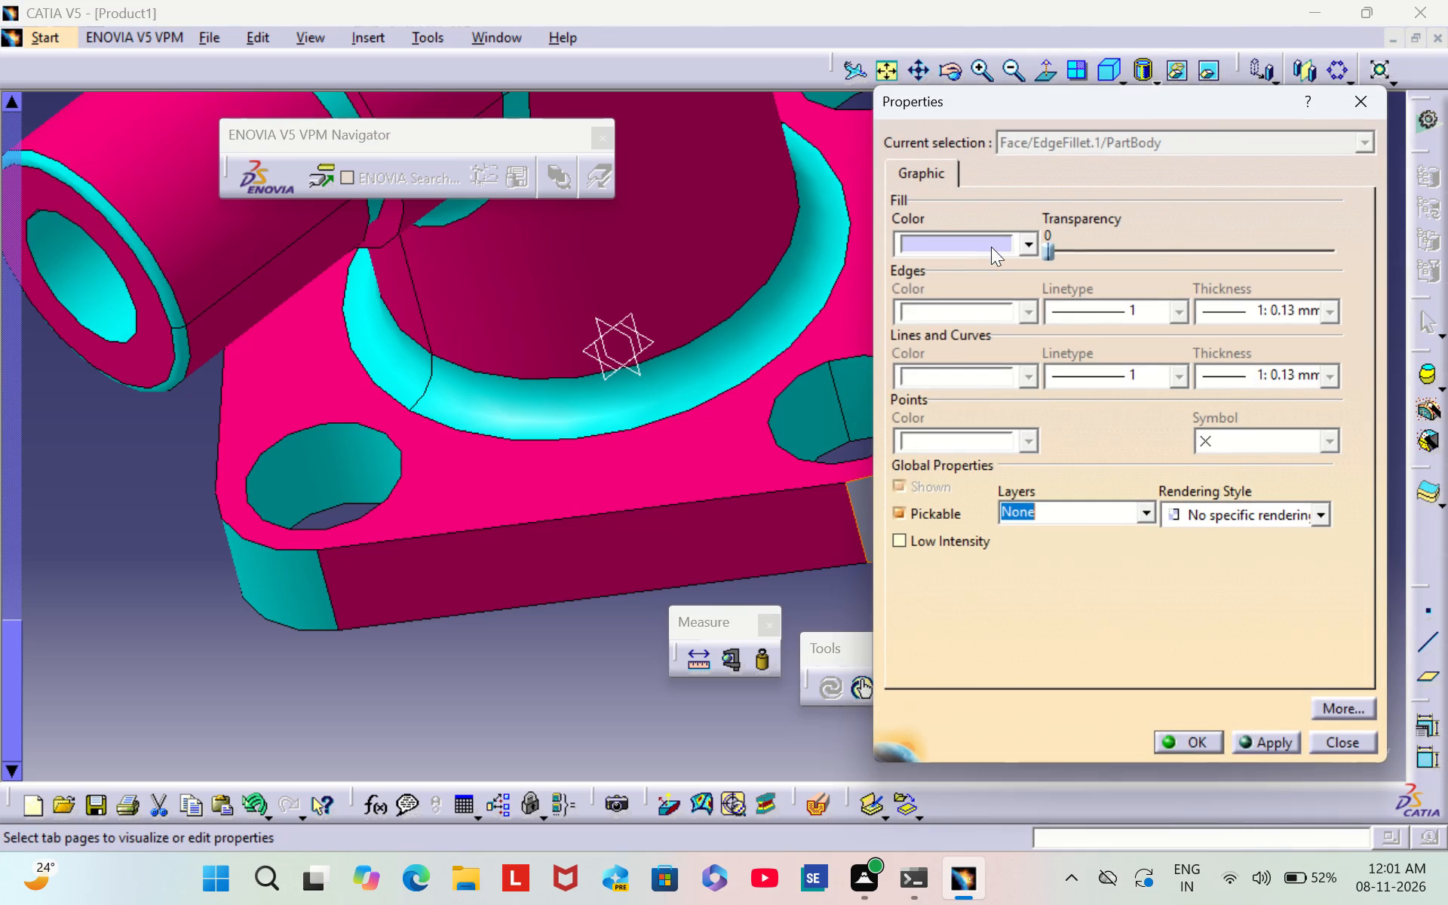
pyautogui.click(989, 253)
pyautogui.click(1005, 479)
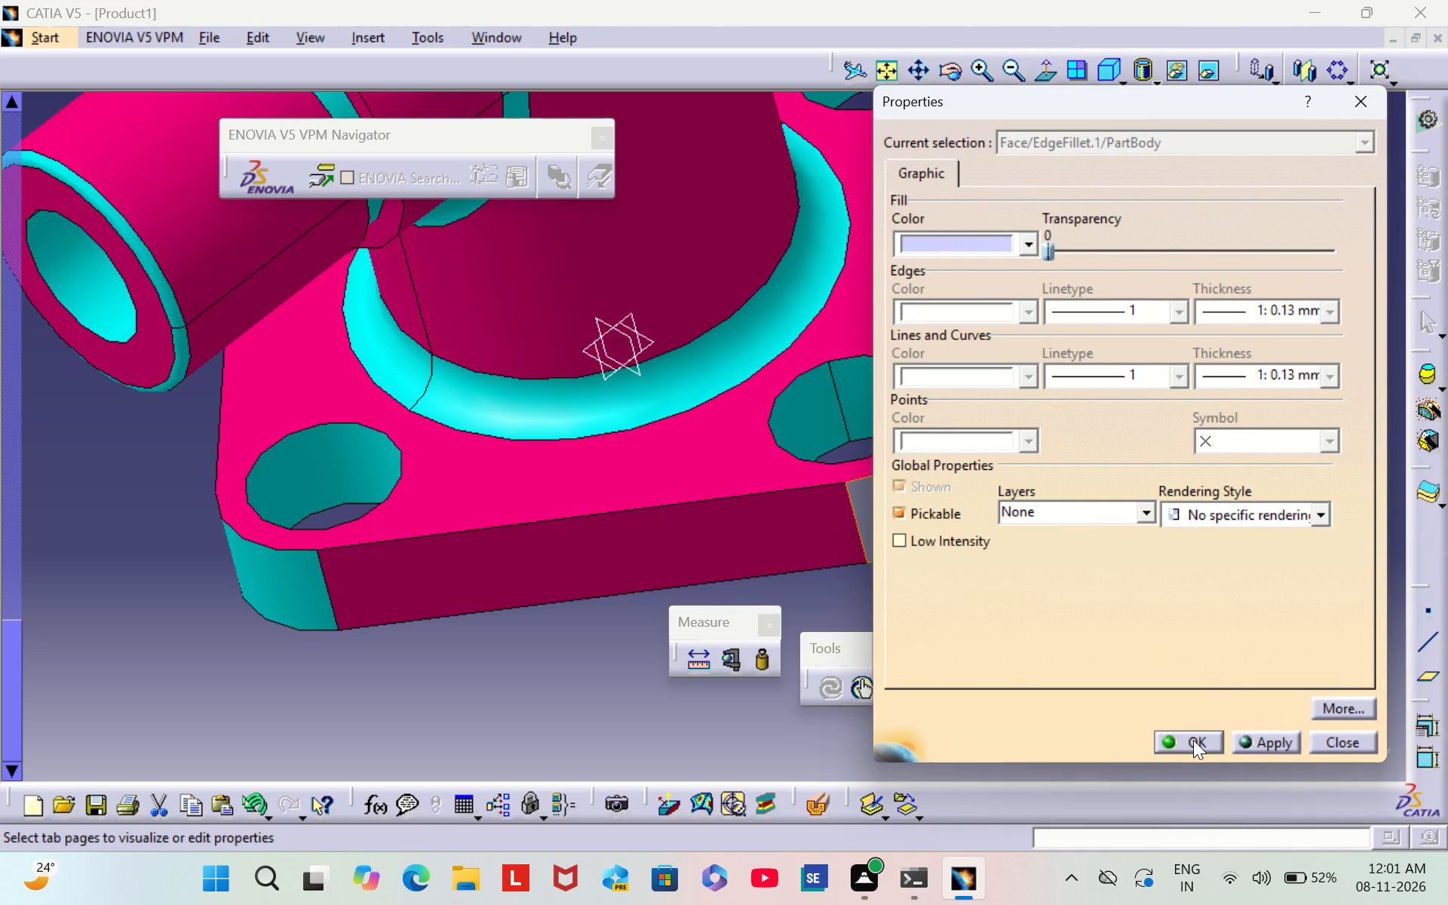
pyautogui.click(1193, 740)
# Set the fill colour of the bore inside the vertical column's upper end to cyan.
pyautogui.tripleClick(1017, 69)
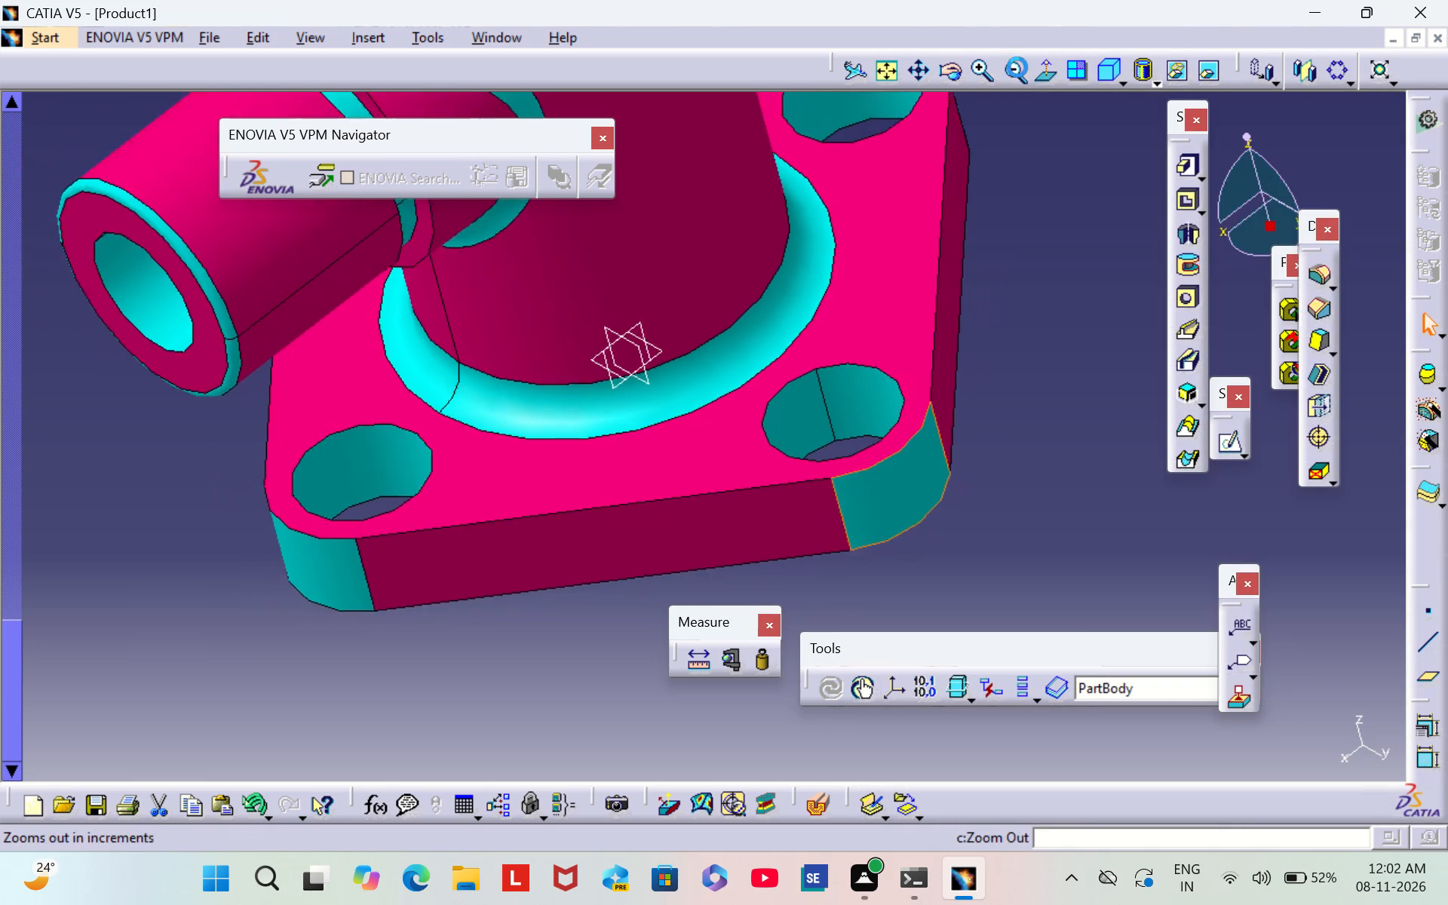
pyautogui.doubleClick(1017, 67)
pyautogui.moveTo(1011, 306); pyautogui.dragTo(1071, 559, button='middle')
pyautogui.moveTo(1092, 621); pyautogui.dragTo(1103, 648, button='middle')
pyautogui.moveTo(1007, 230); pyautogui.dragTo(1070, 462, button='middle')
pyautogui.moveTo(464, 366); pyautogui.dragTo(604, 451, button='middle')
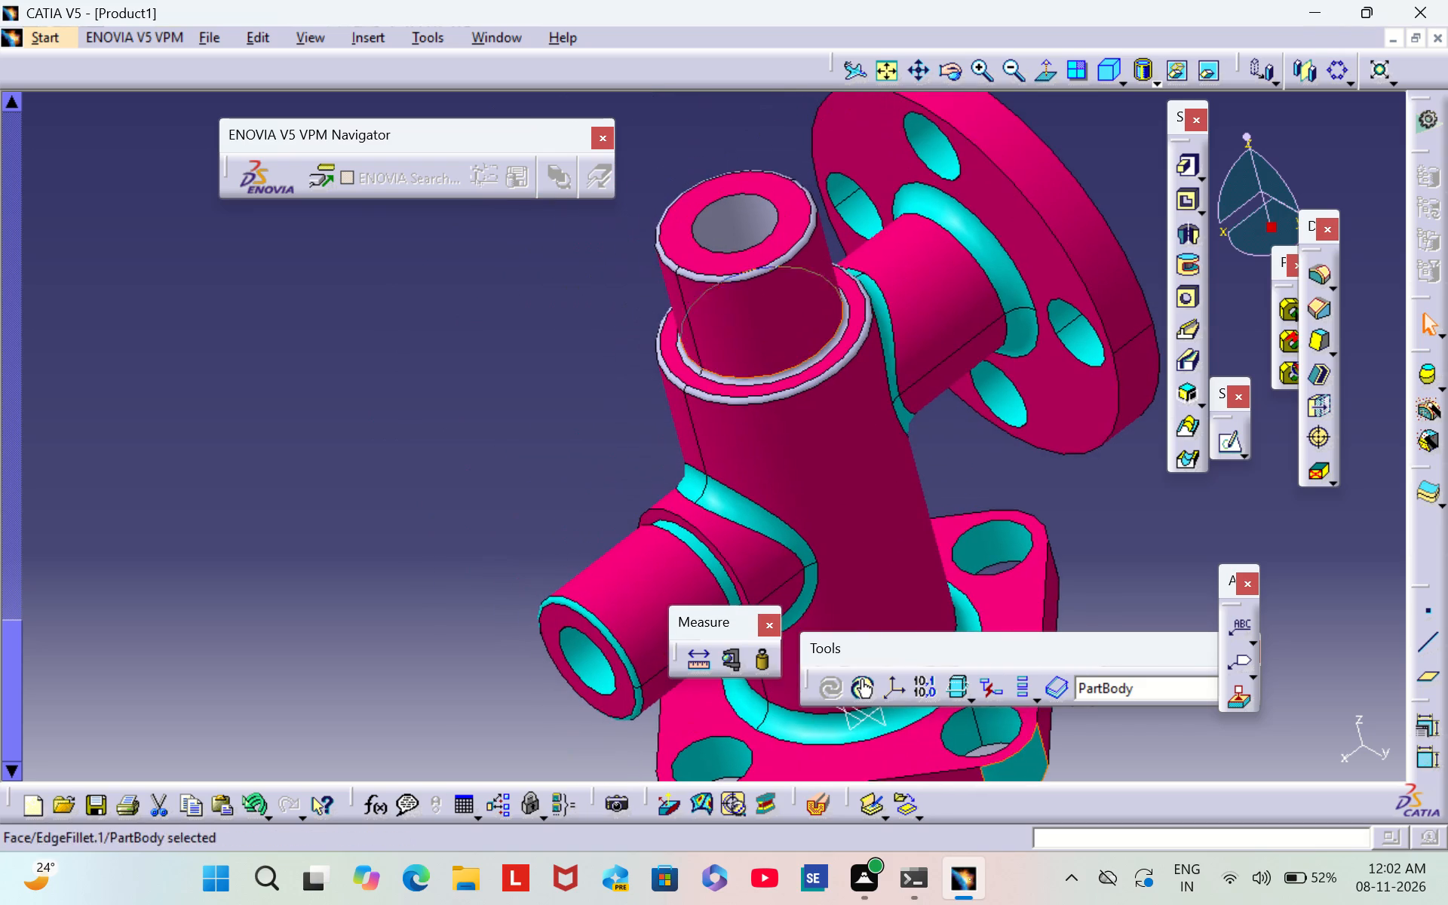
pyautogui.tripleClick(974, 78)
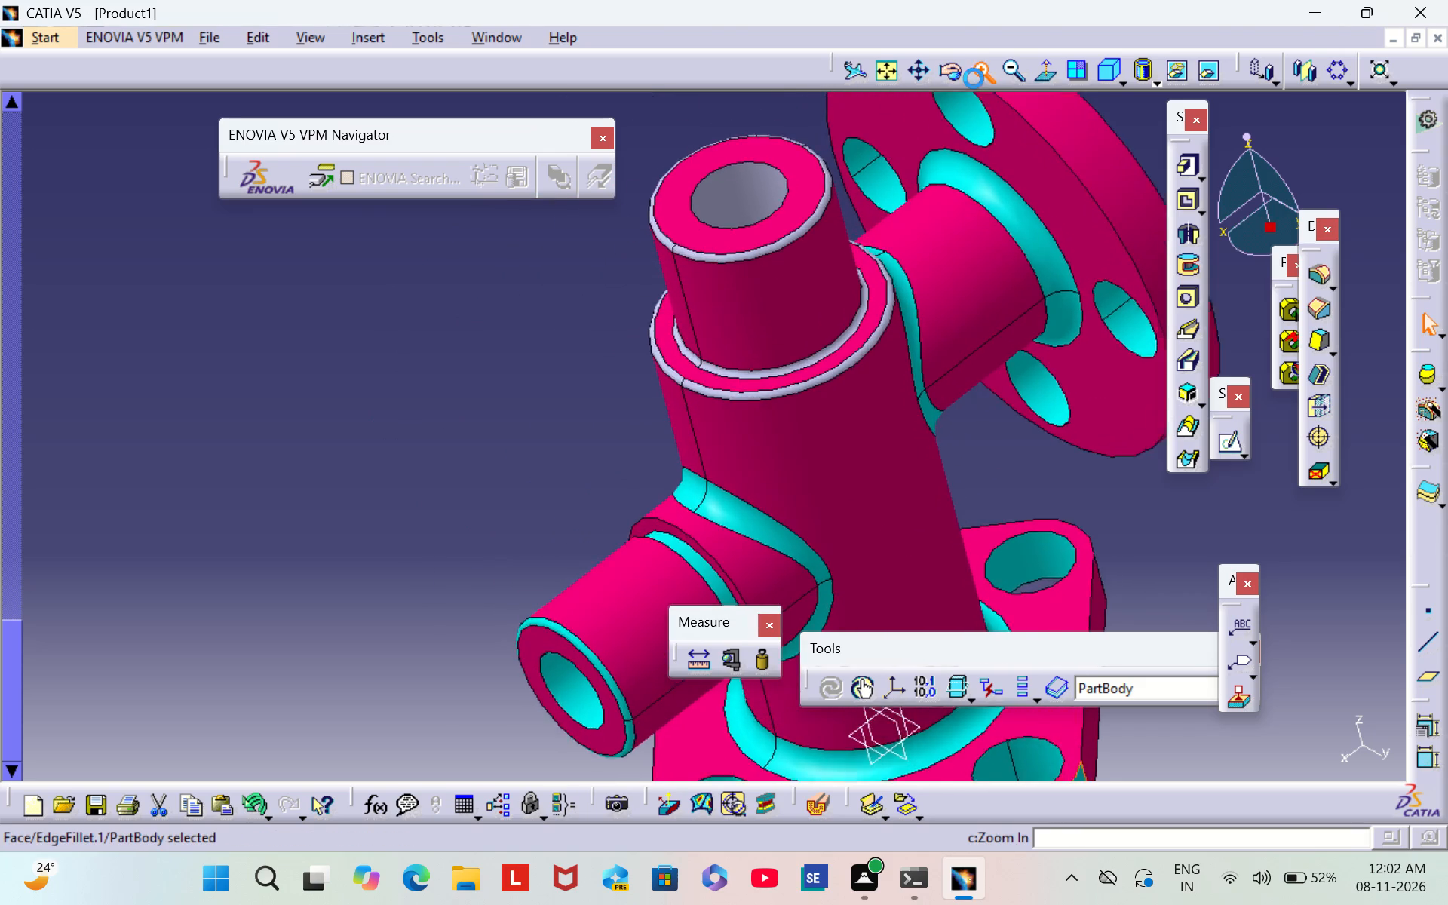
pyautogui.click(974, 78)
pyautogui.scroll(-1, 532, 370)
pyautogui.moveTo(532, 370); pyautogui.dragTo(545, 505, button='middle')
pyautogui.rightClick(787, 219)
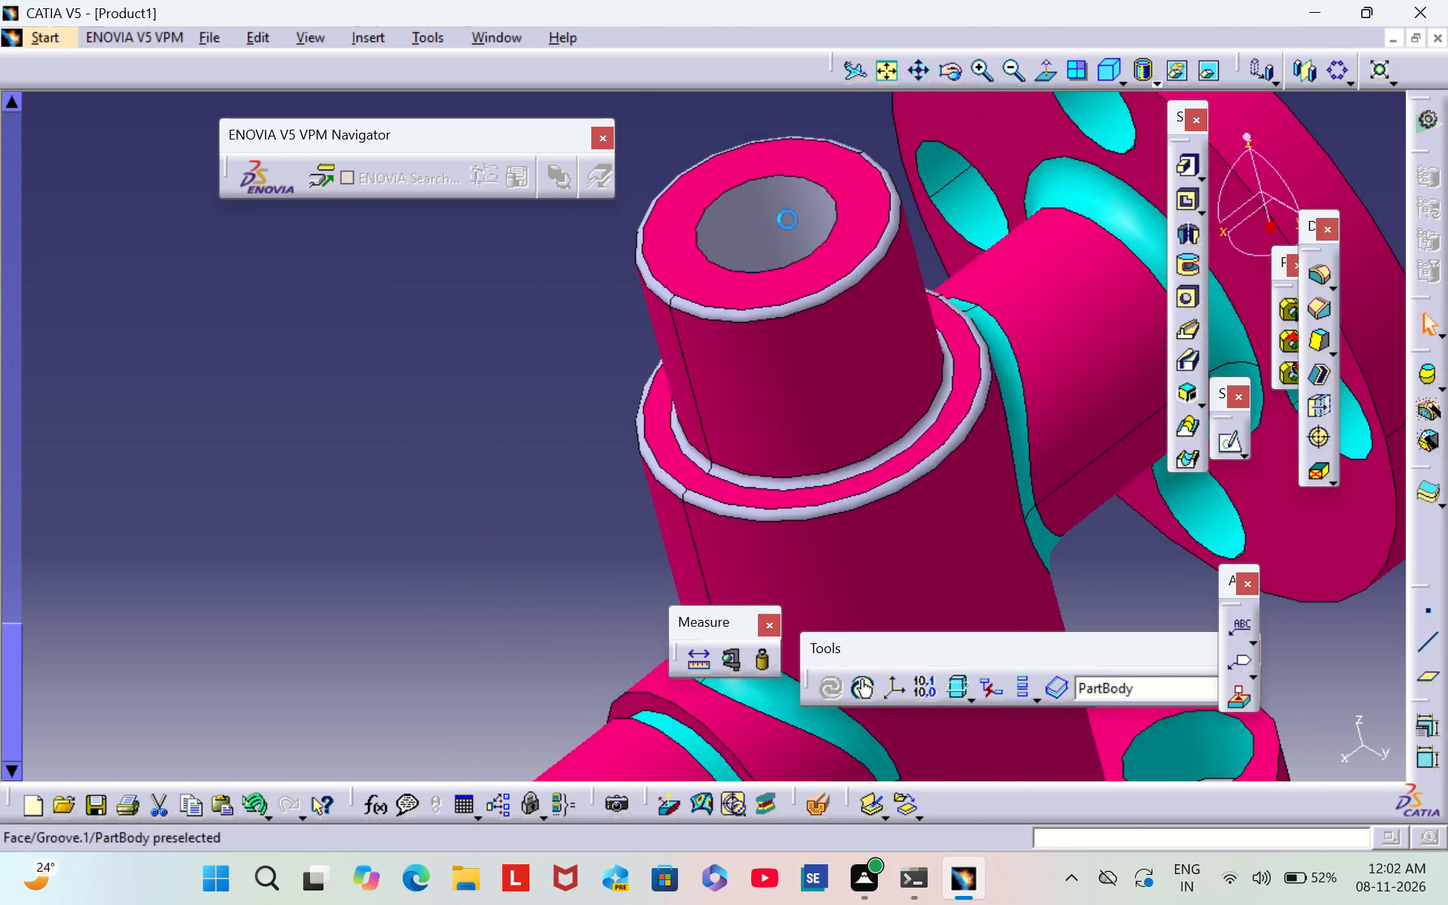
pyautogui.click(920, 311)
pyautogui.click(1014, 247)
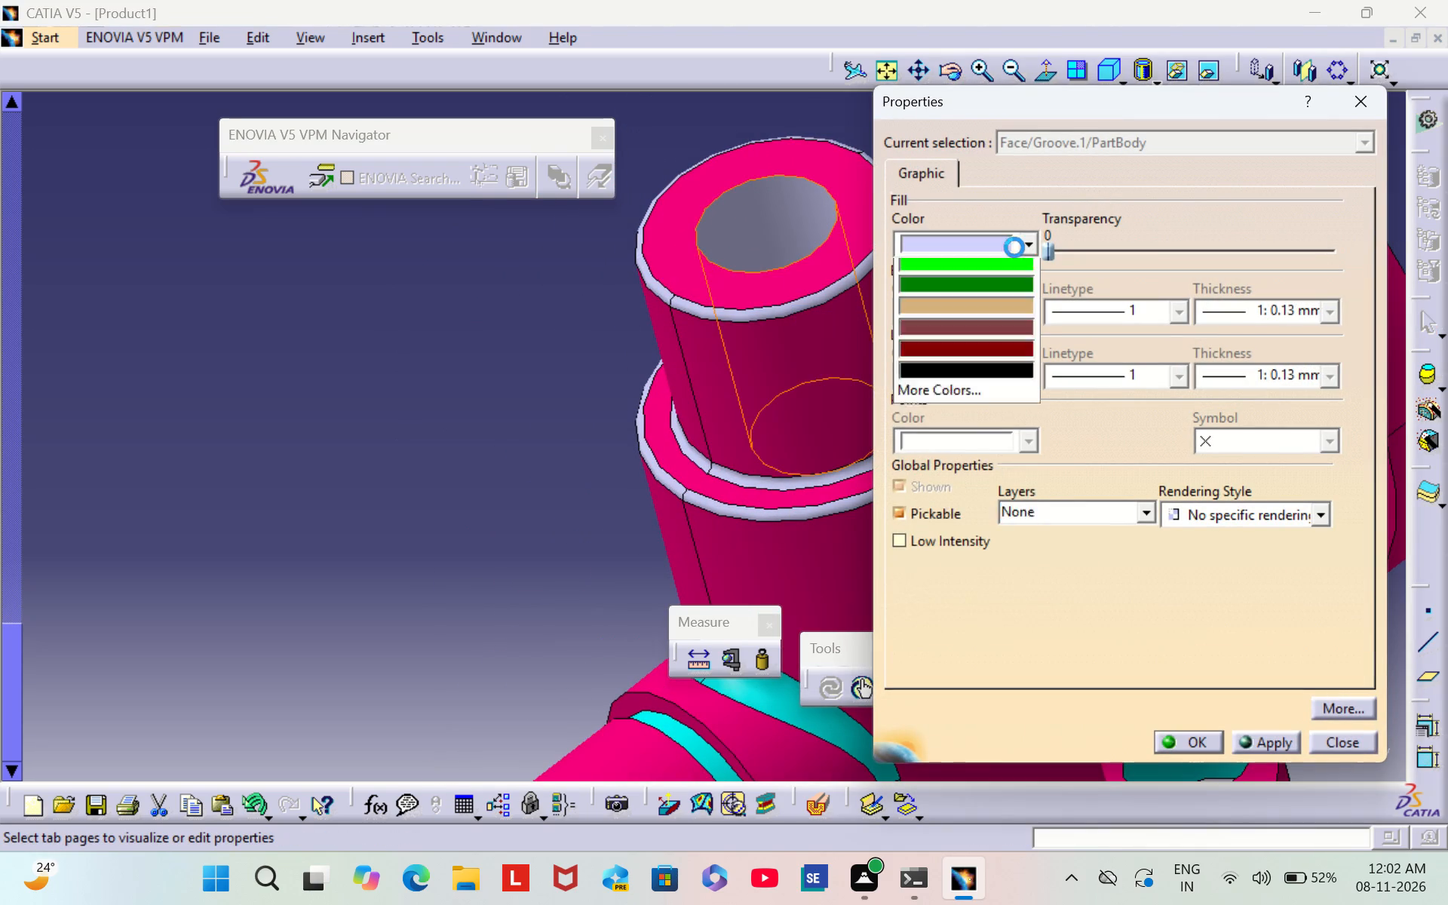
pyautogui.click(987, 492)
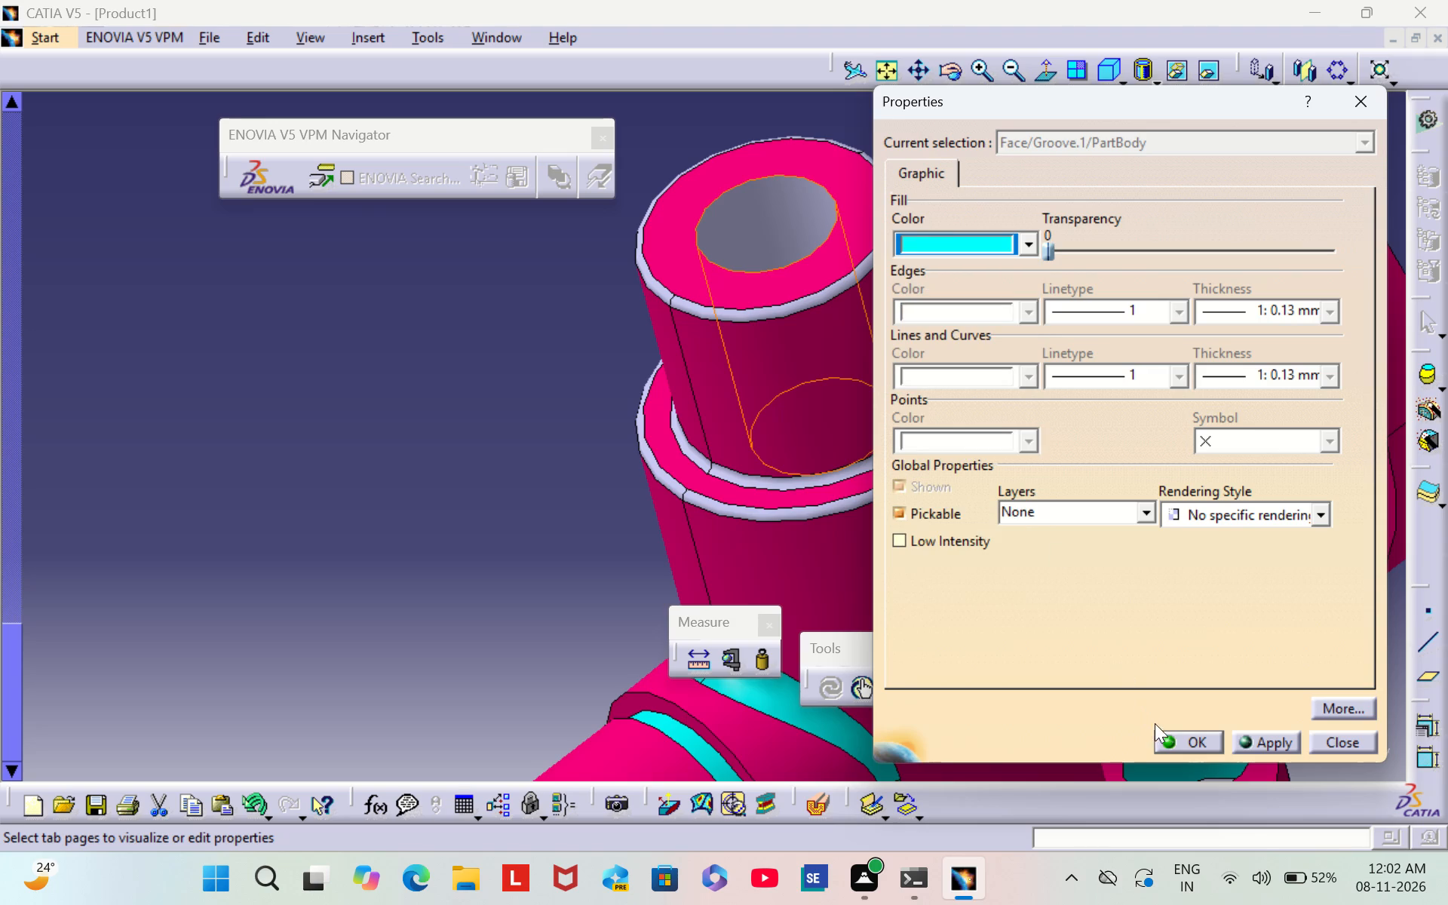
pyautogui.click(1191, 744)
pyautogui.click(459, 416)
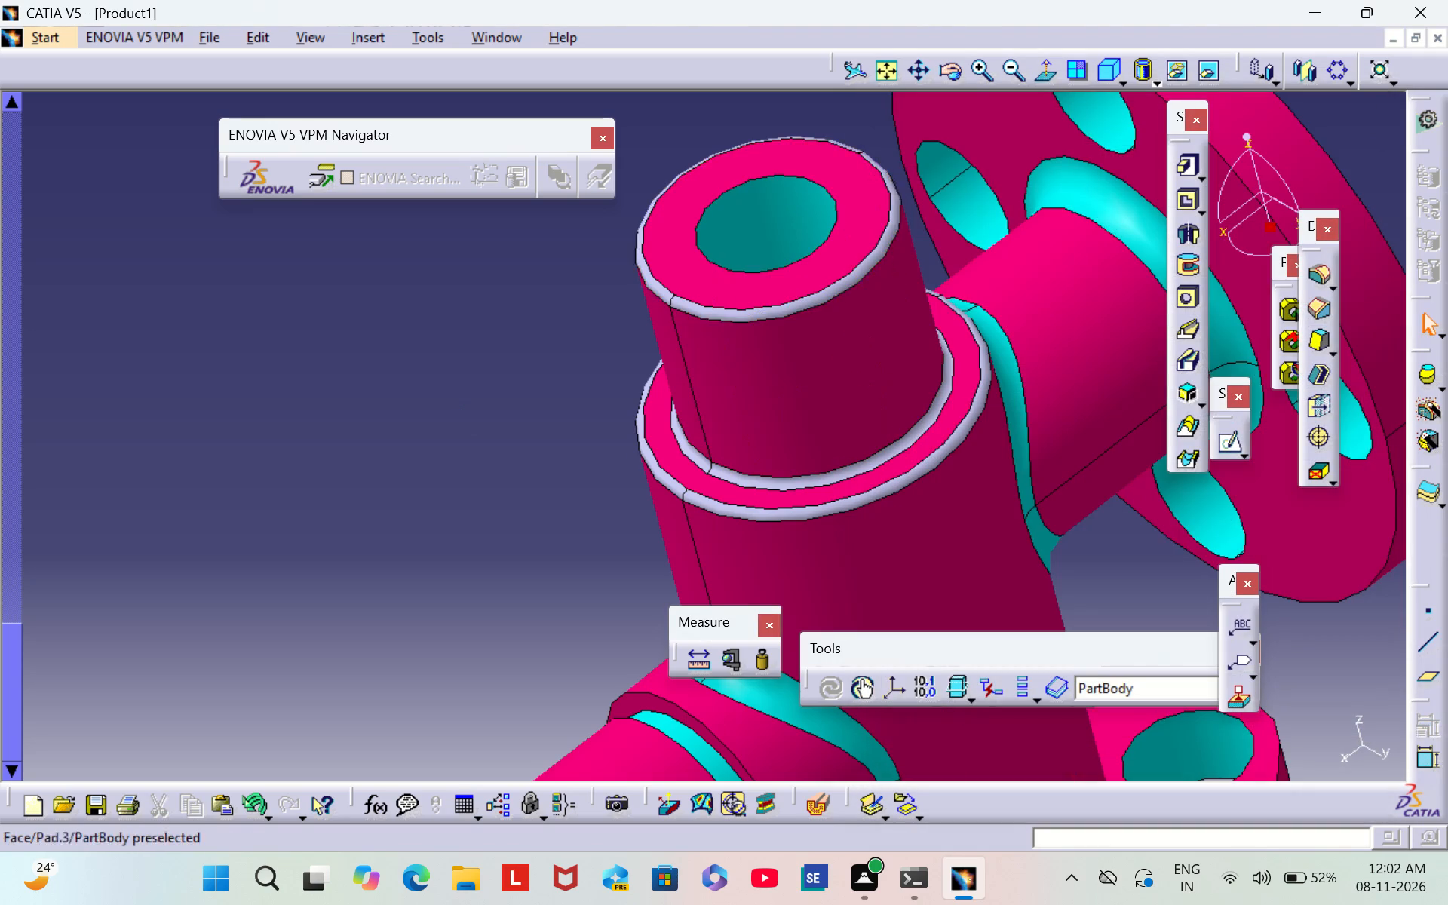
# Set the fill colour of the fillet around the vertical column's top rim to cyan.
pyautogui.rightClick(789, 309)
pyautogui.click(913, 408)
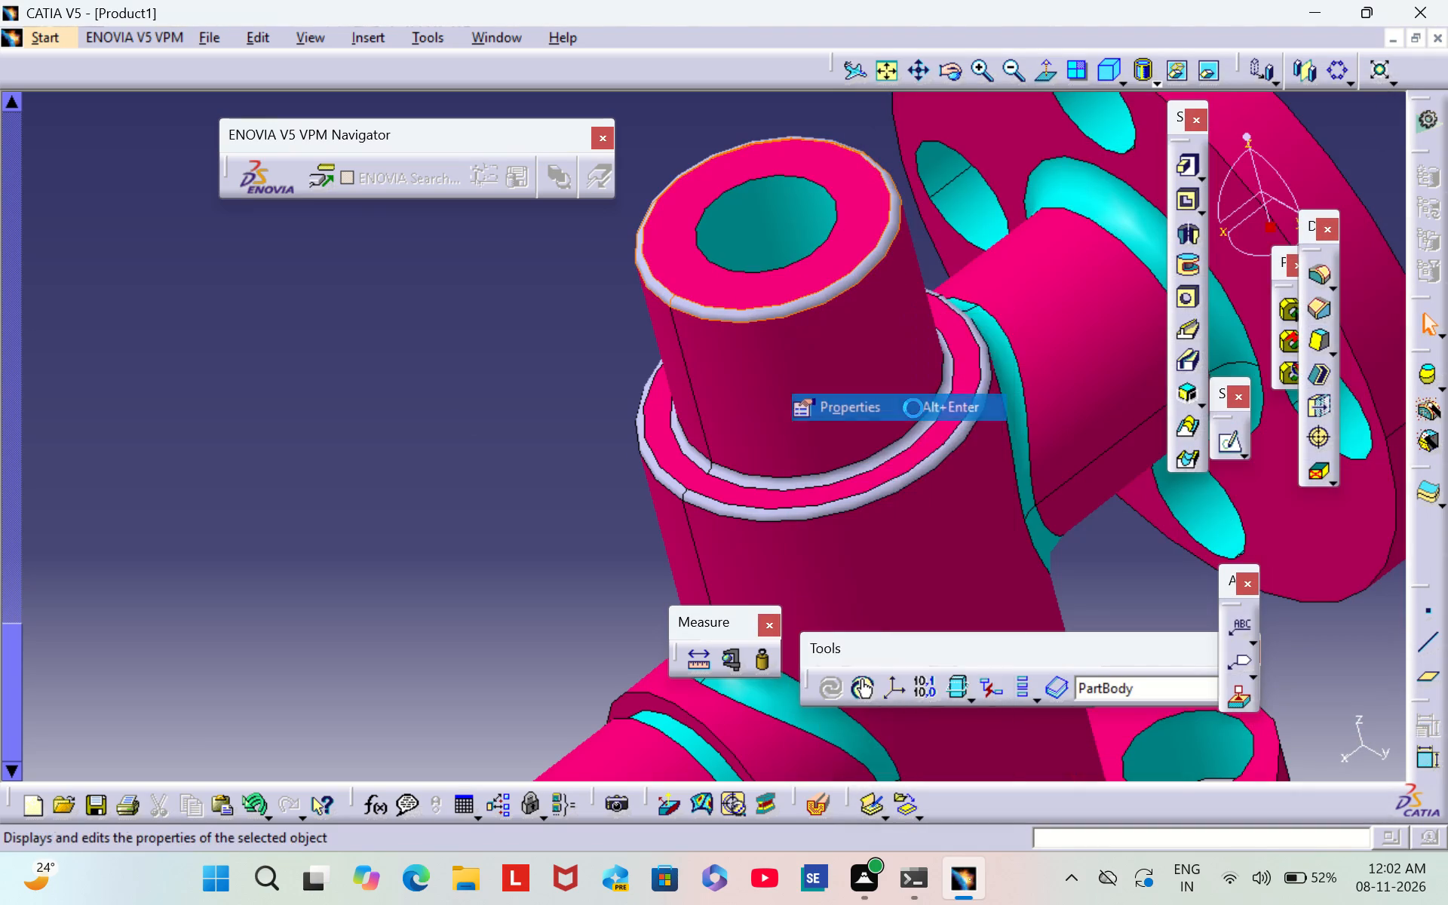
pyautogui.click(1026, 235)
pyautogui.click(973, 495)
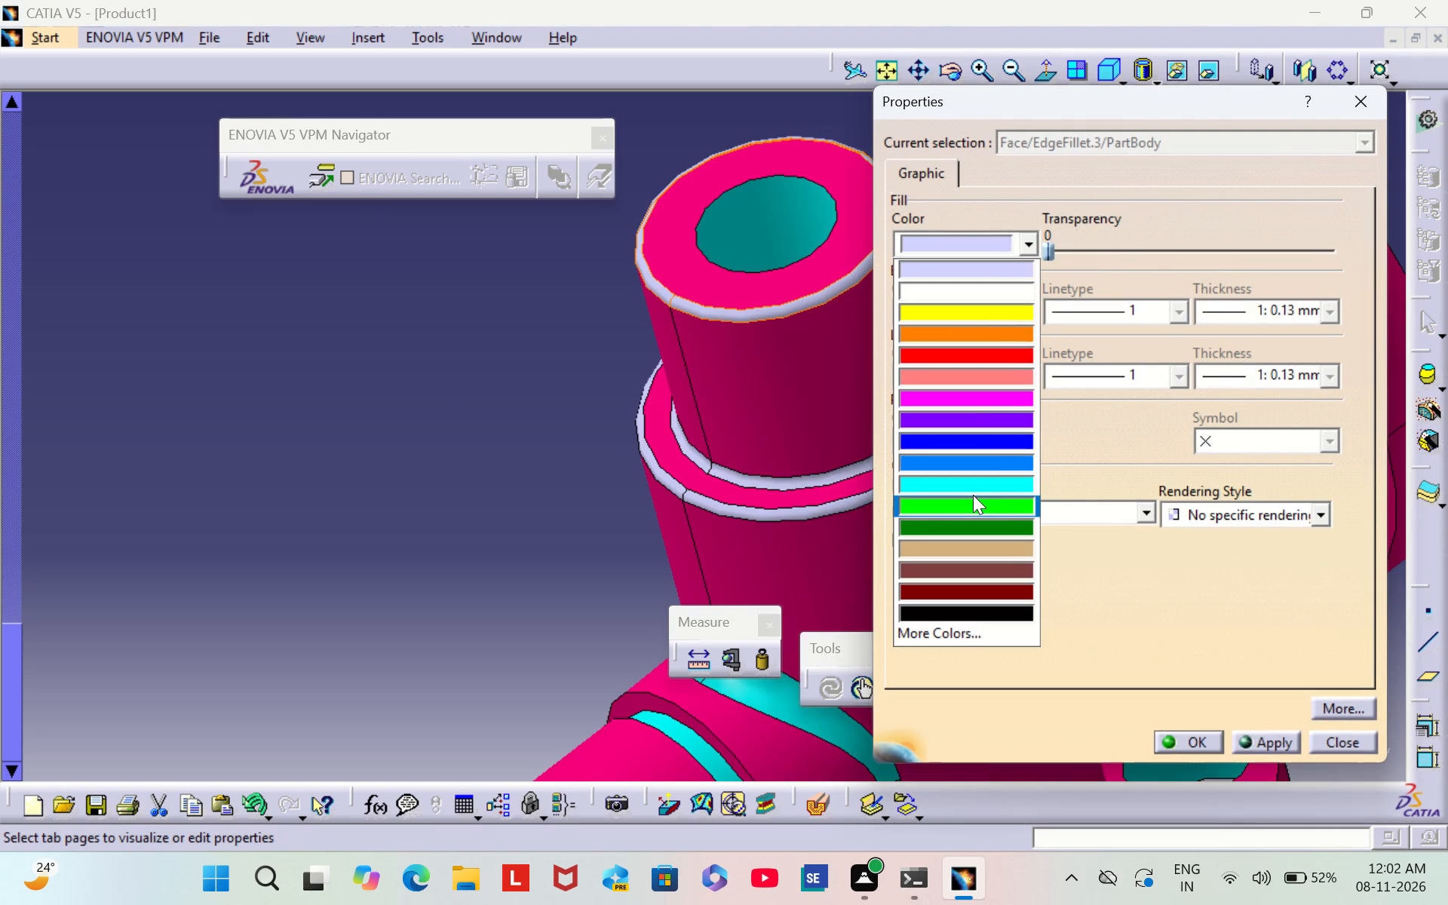
pyautogui.click(974, 244)
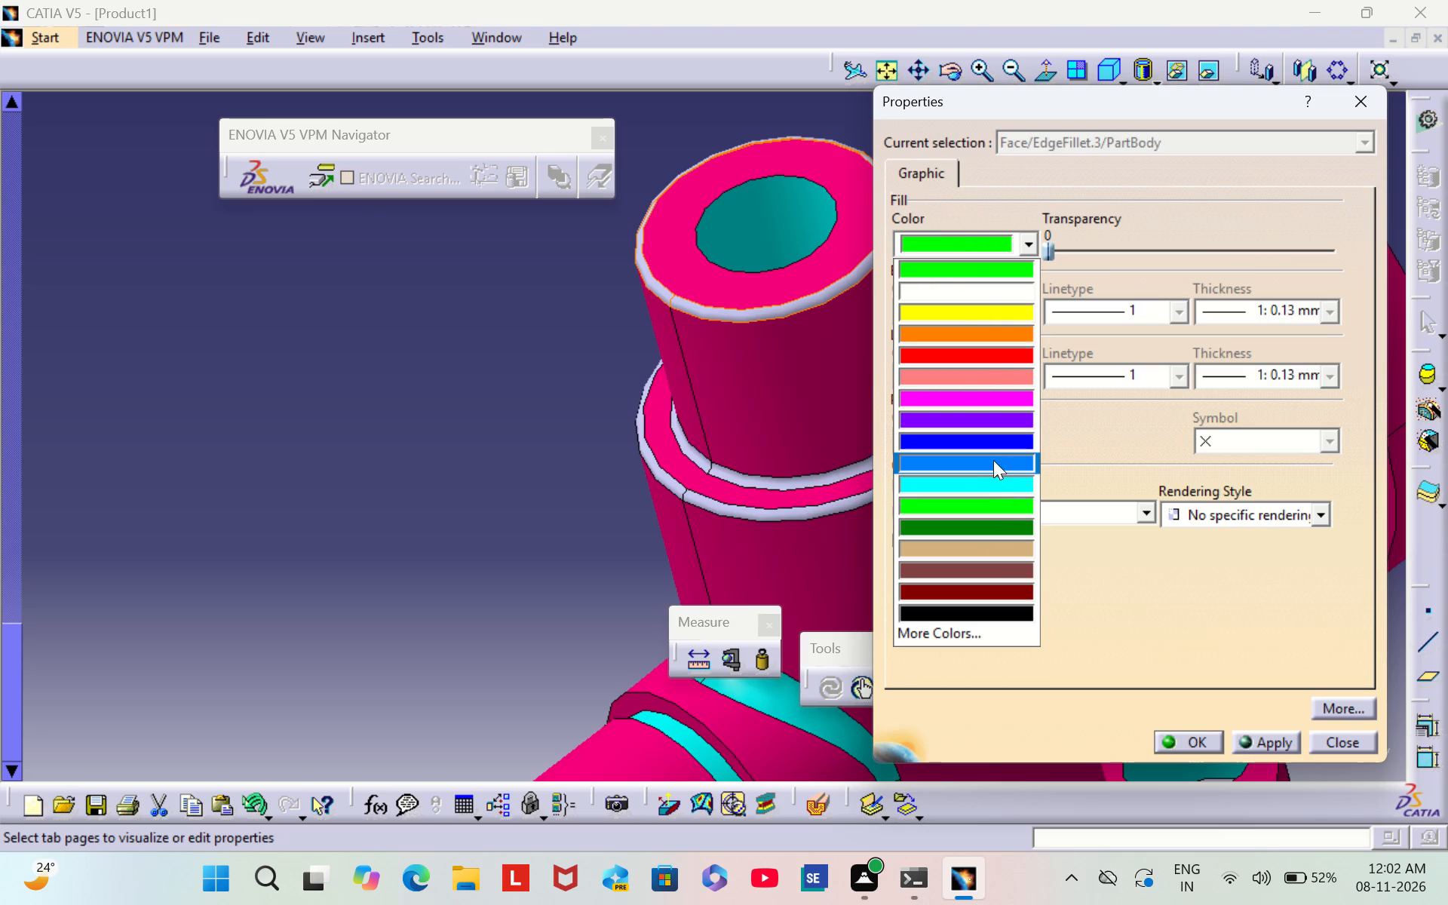
pyautogui.click(984, 483)
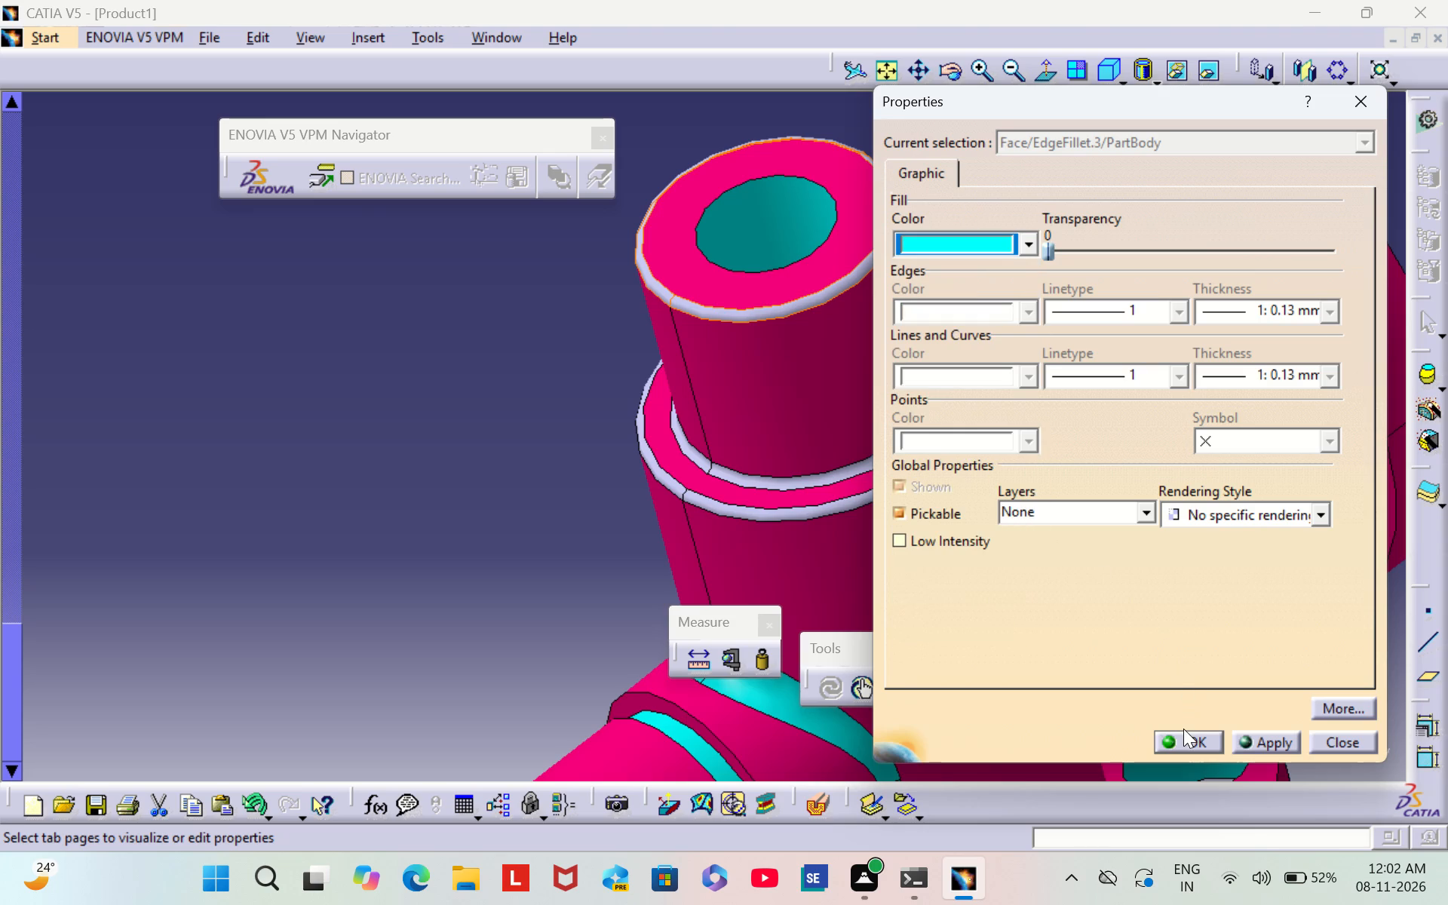
pyautogui.click(1183, 729)
pyautogui.click(1201, 742)
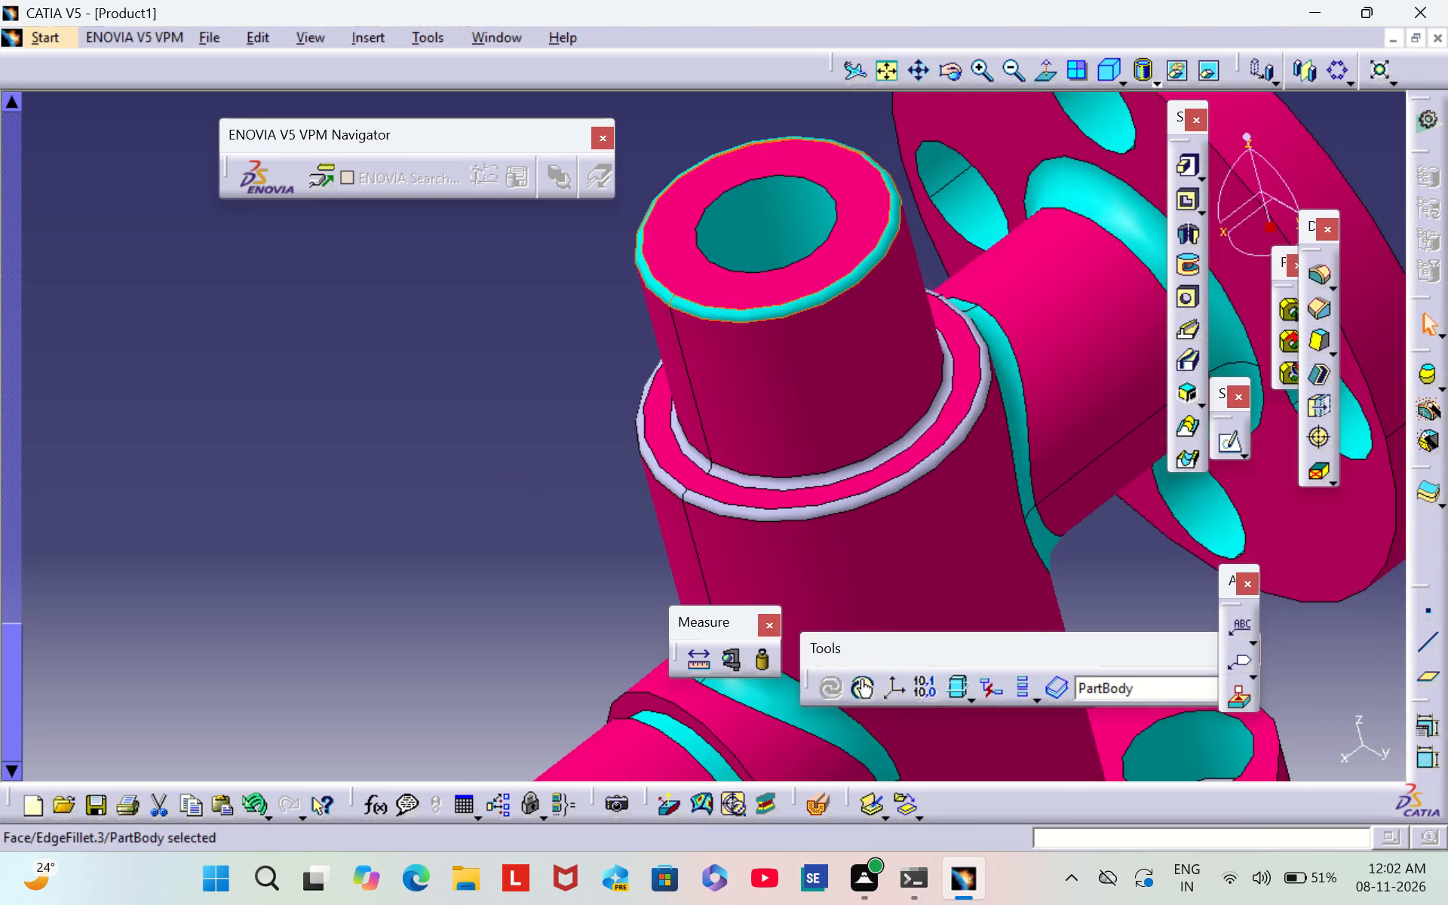
pyautogui.click(512, 469)
# Set the fill colour of the fillet where the column's narrower top section meets the shoulder to cyan.
pyautogui.rightClick(790, 480)
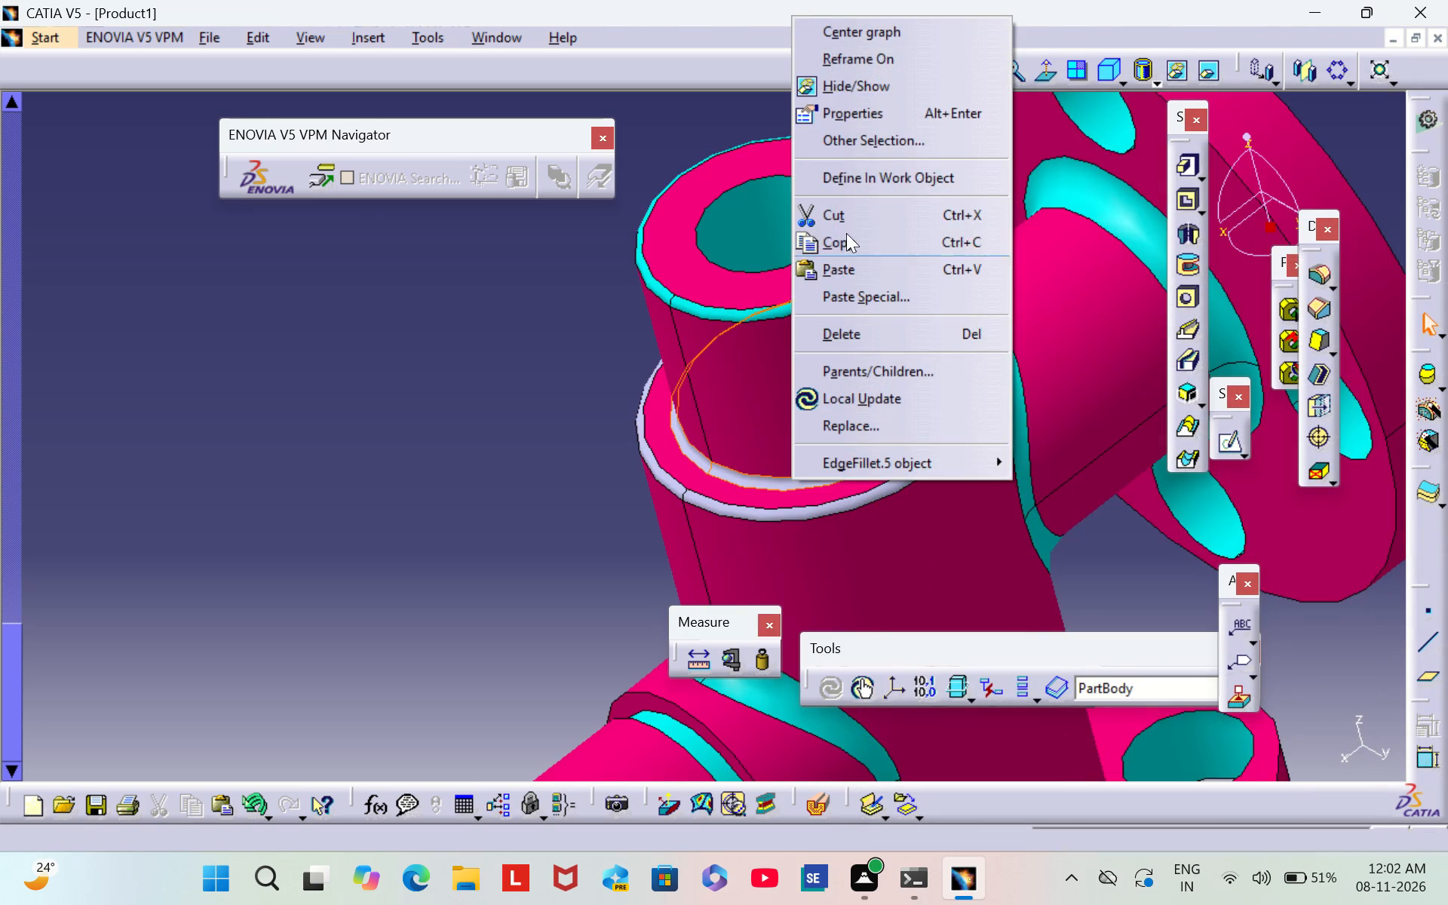
pyautogui.click(898, 114)
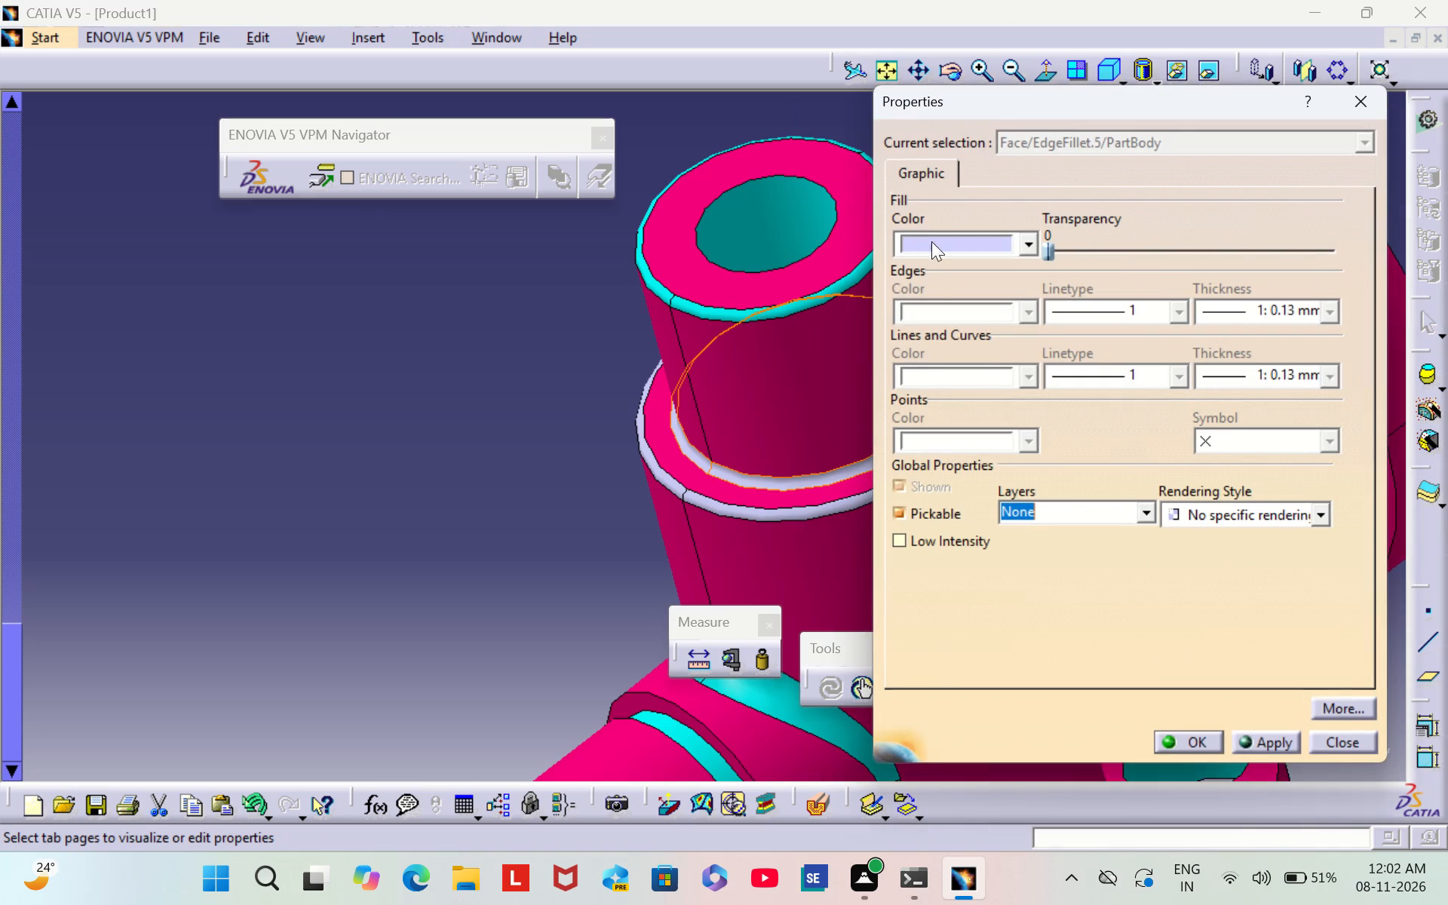
pyautogui.click(931, 252)
pyautogui.click(980, 484)
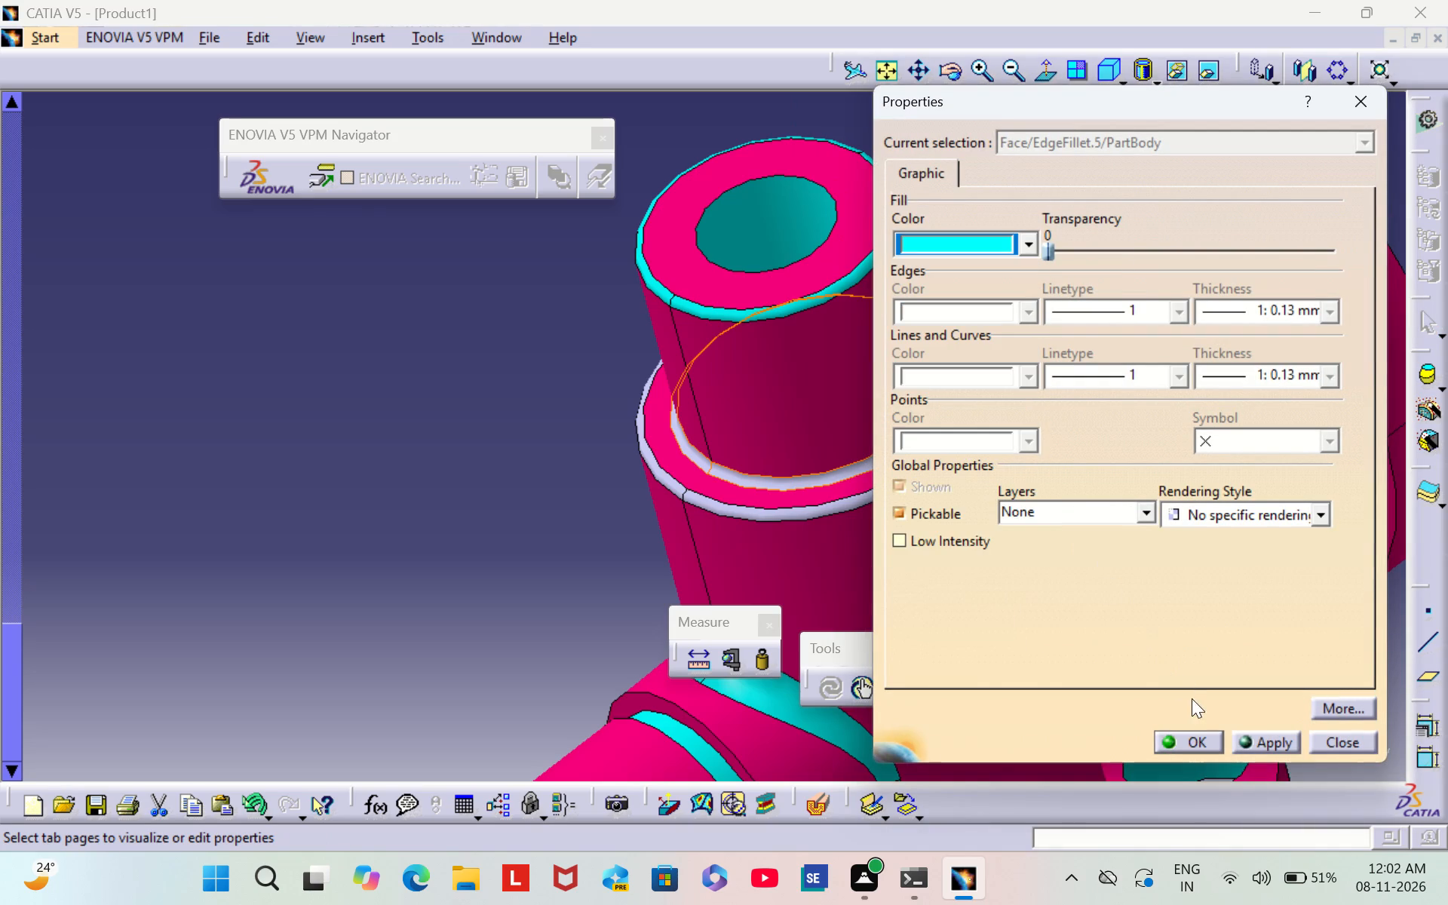
pyautogui.click(1186, 744)
pyautogui.click(455, 437)
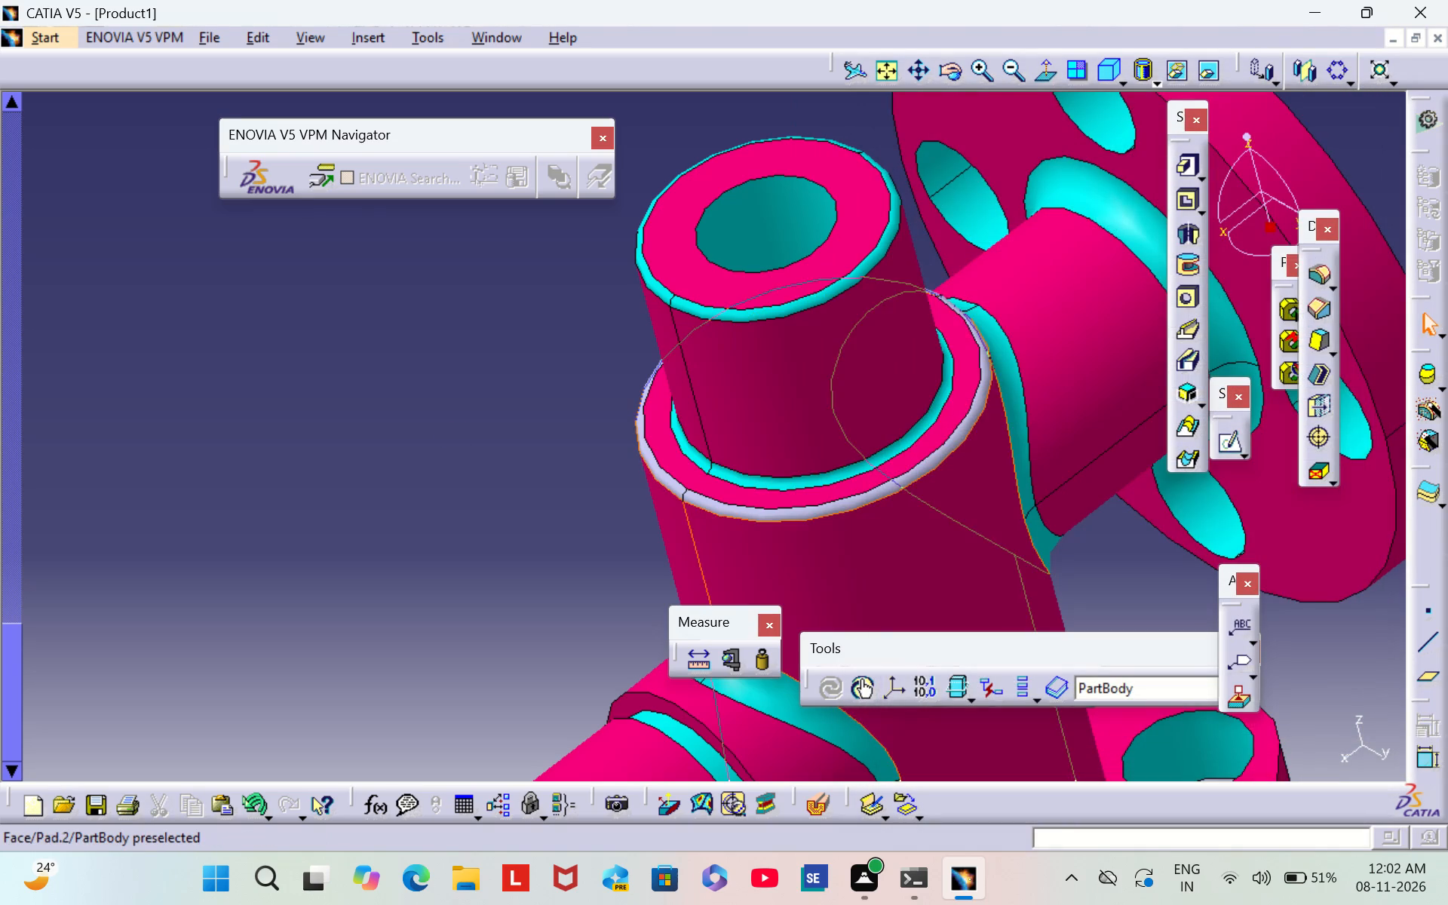
# Set the fill colour of the fillet around the column shoulder's outer edge to cyan.
pyautogui.rightClick(768, 516)
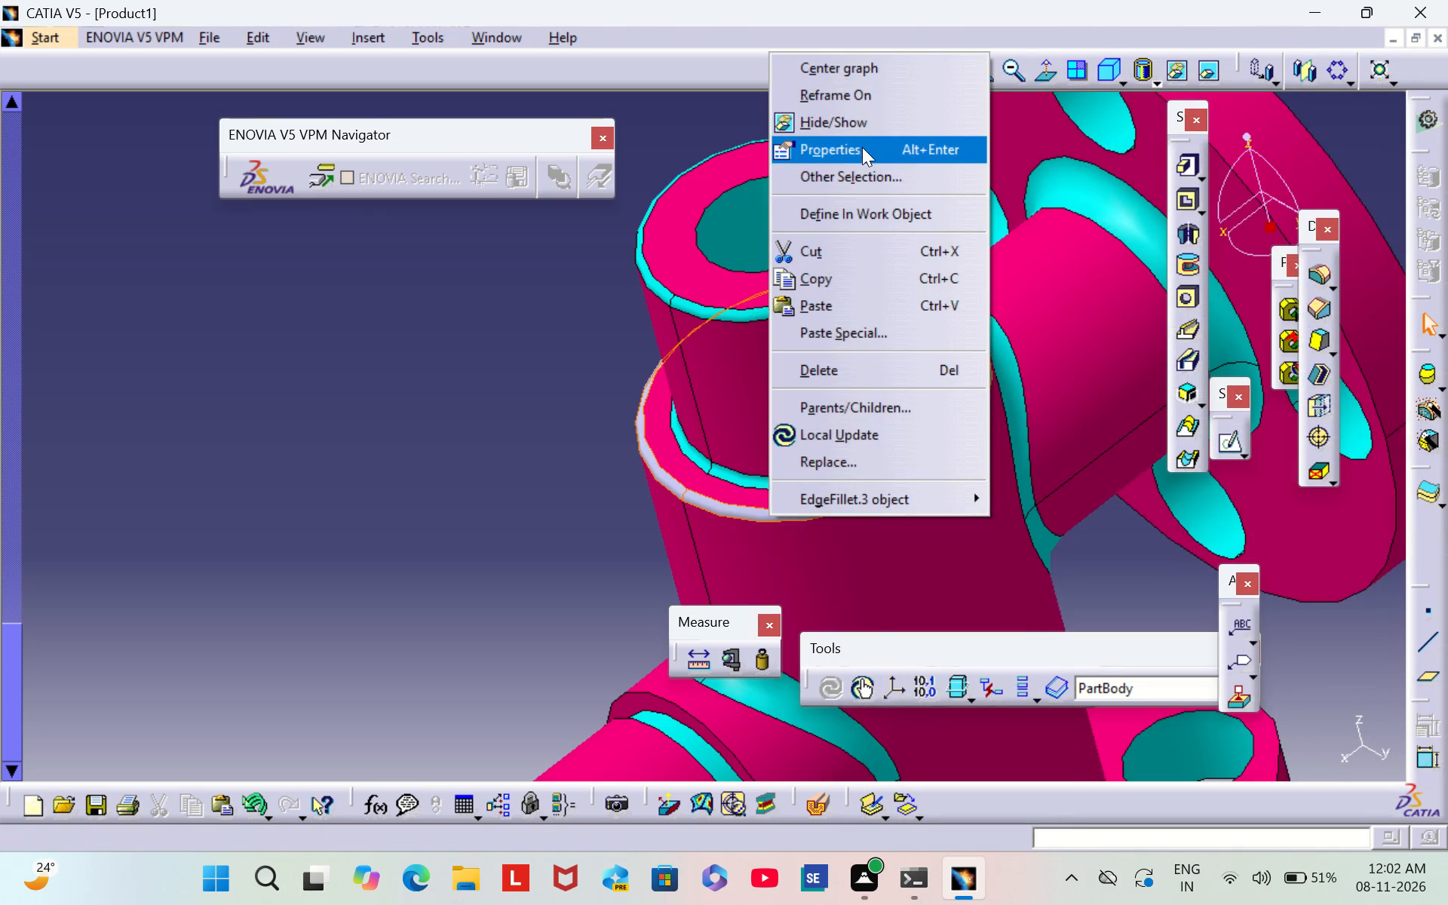
pyautogui.click(865, 146)
pyautogui.click(971, 251)
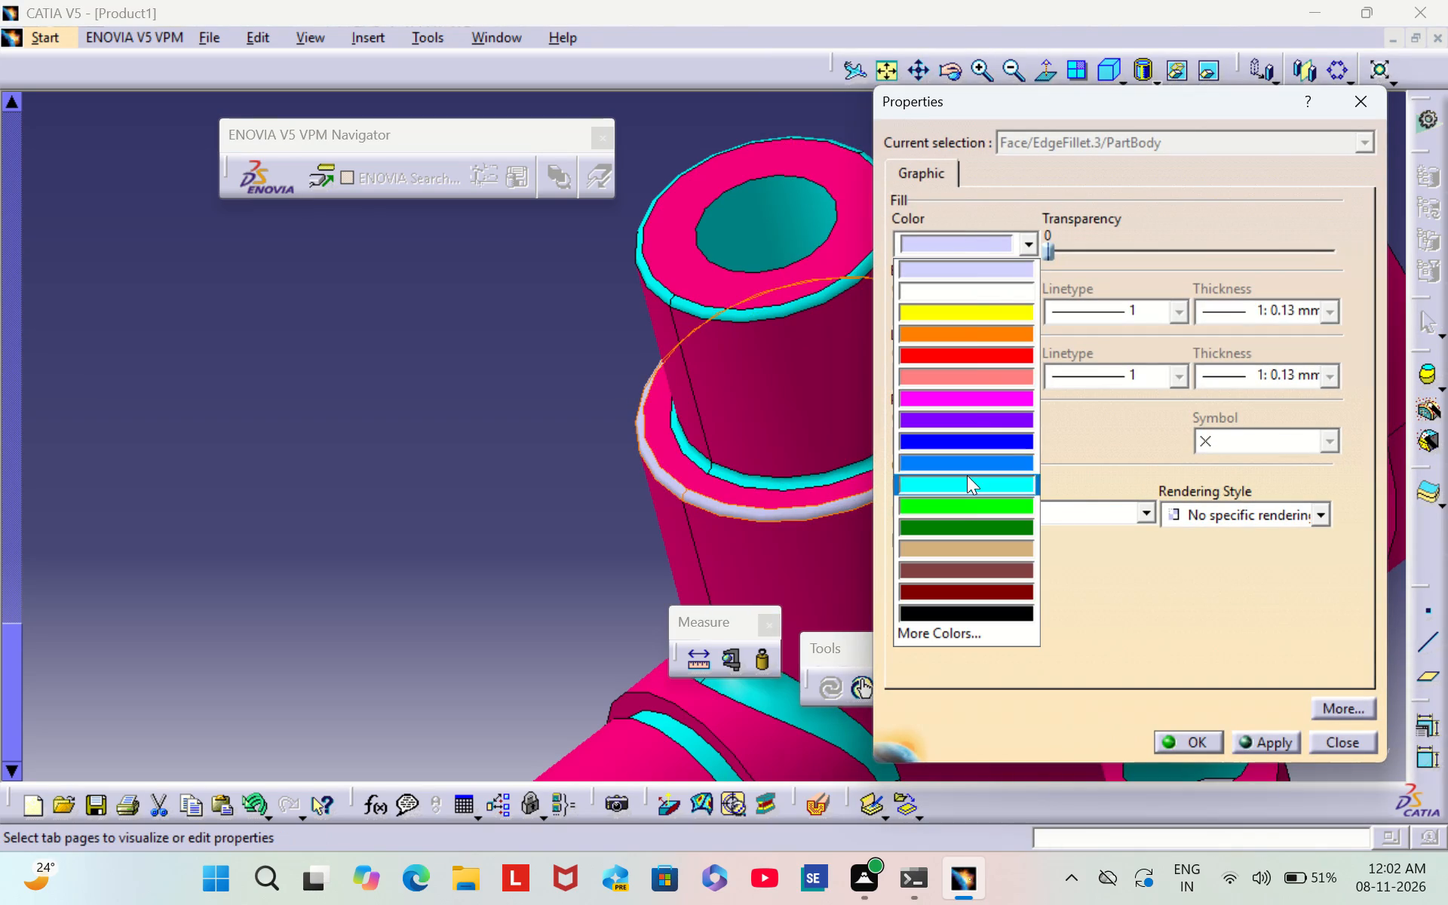
pyautogui.click(966, 491)
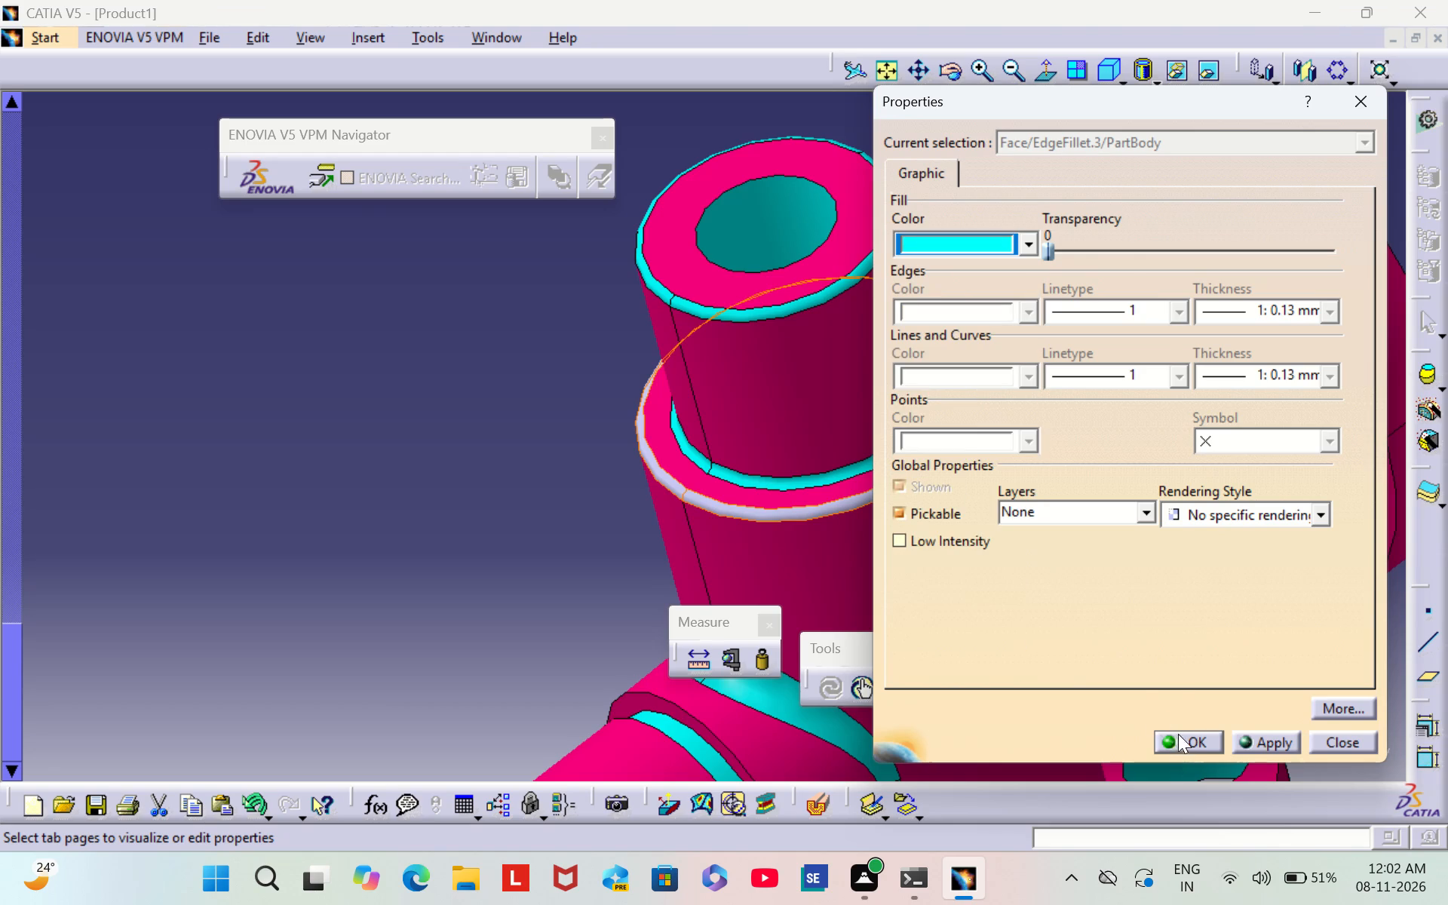
pyautogui.click(1178, 734)
pyautogui.click(584, 465)
# Set the fill colour of the circular recess wall in the round side flange's outer face to cyan.
pyautogui.scroll(-2, 1151, 538)
pyautogui.moveTo(1151, 538); pyautogui.dragTo(1152, 538, button='middle')
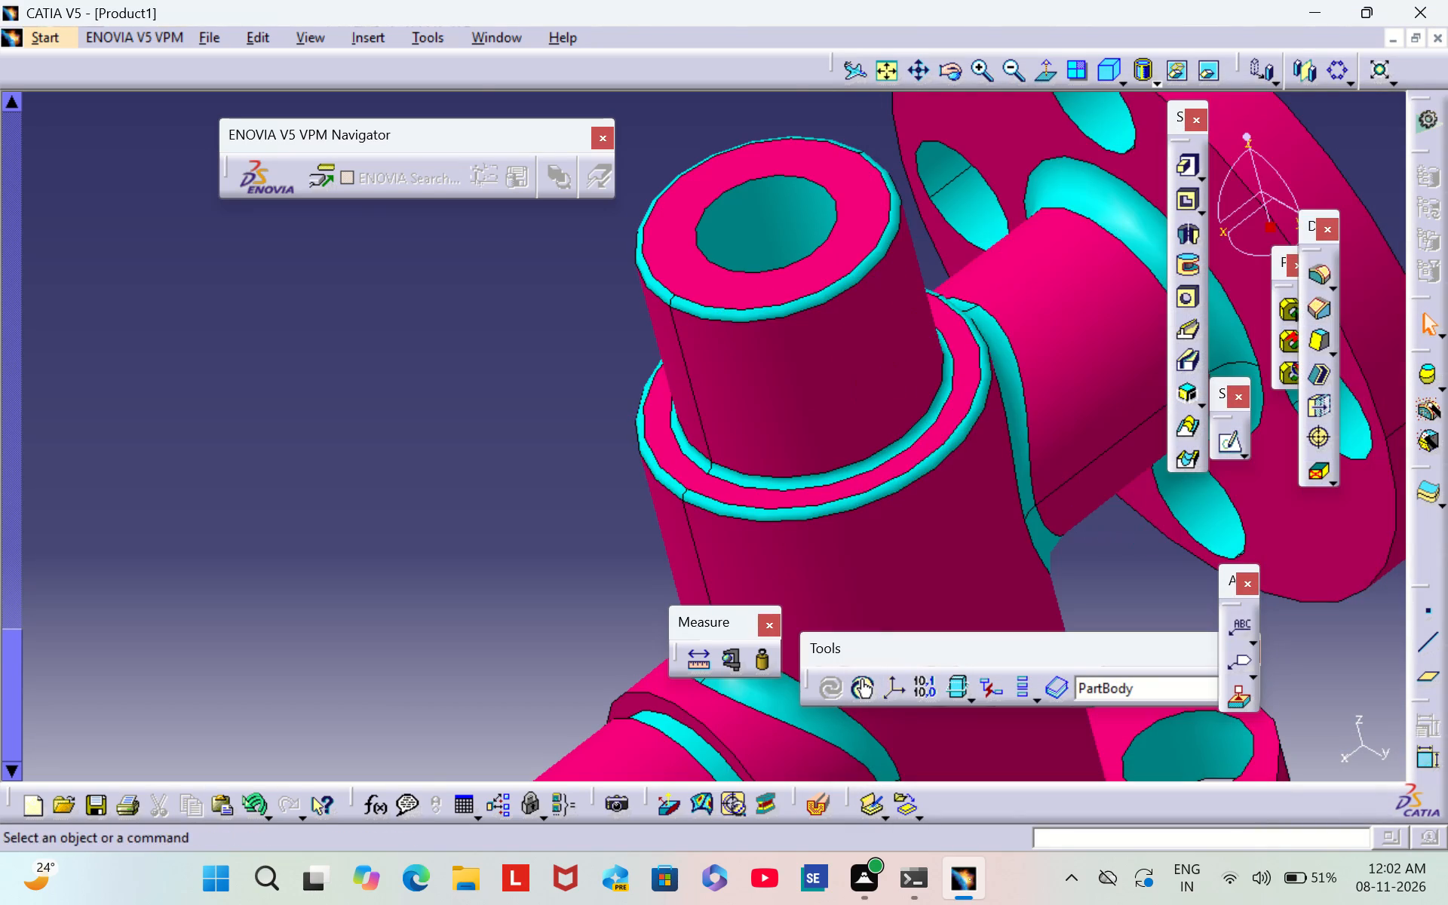
pyautogui.moveTo(1152, 538); pyautogui.dragTo(837, 167, button='middle')
pyautogui.moveTo(1052, 281); pyautogui.dragTo(746, 493, button='middle')
pyautogui.scroll(-1, 1052, 281)
pyautogui.moveTo(1038, 292); pyautogui.dragTo(746, 493, button='right')
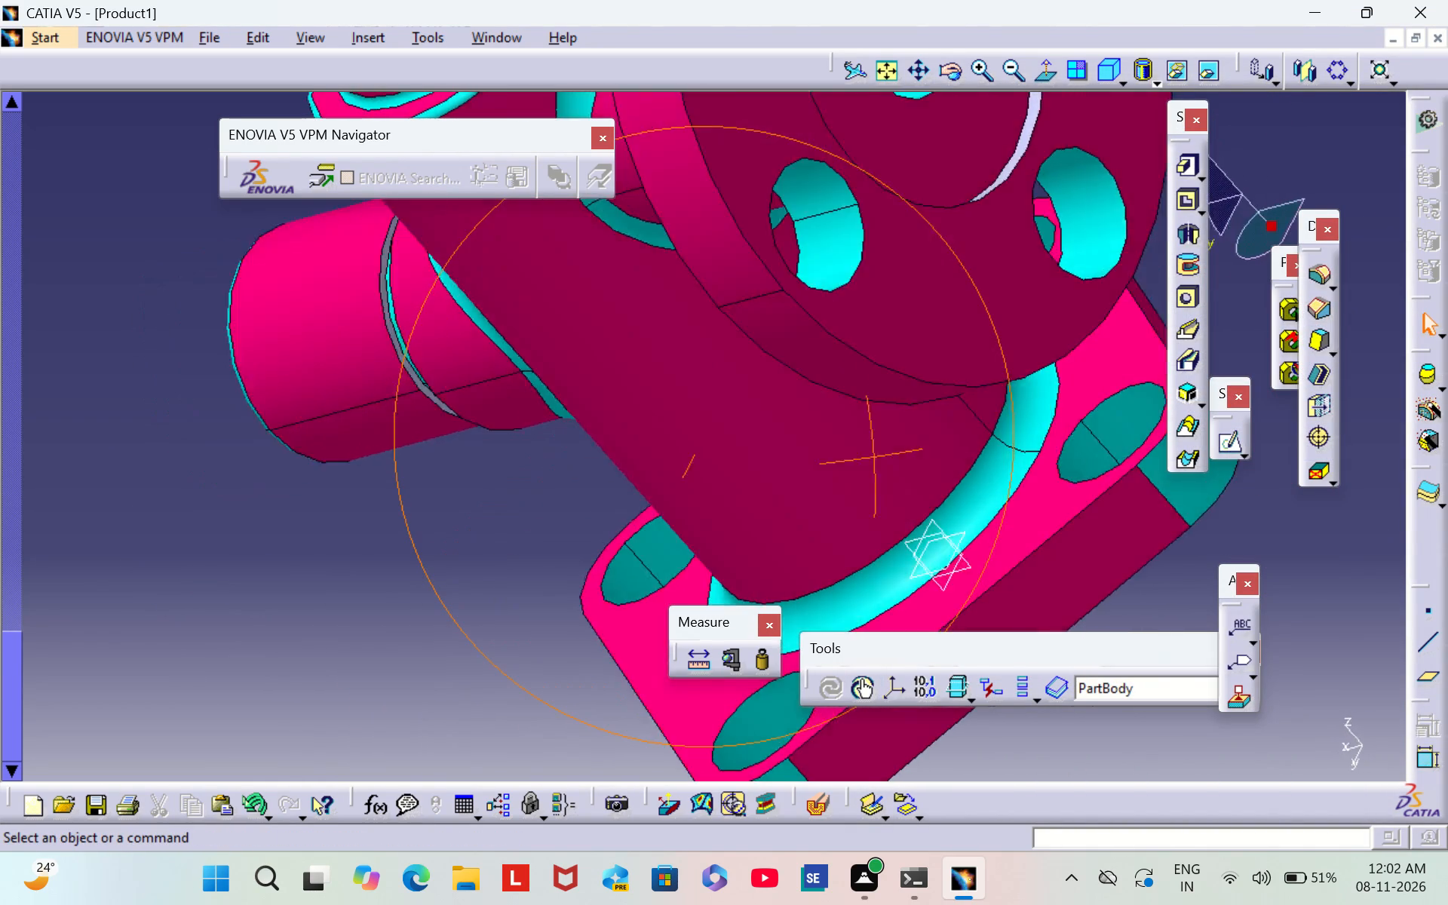
pyautogui.moveTo(746, 493); pyautogui.dragTo(828, 632, button='right')
pyautogui.moveTo(746, 493); pyautogui.dragTo(828, 632, button='middle')
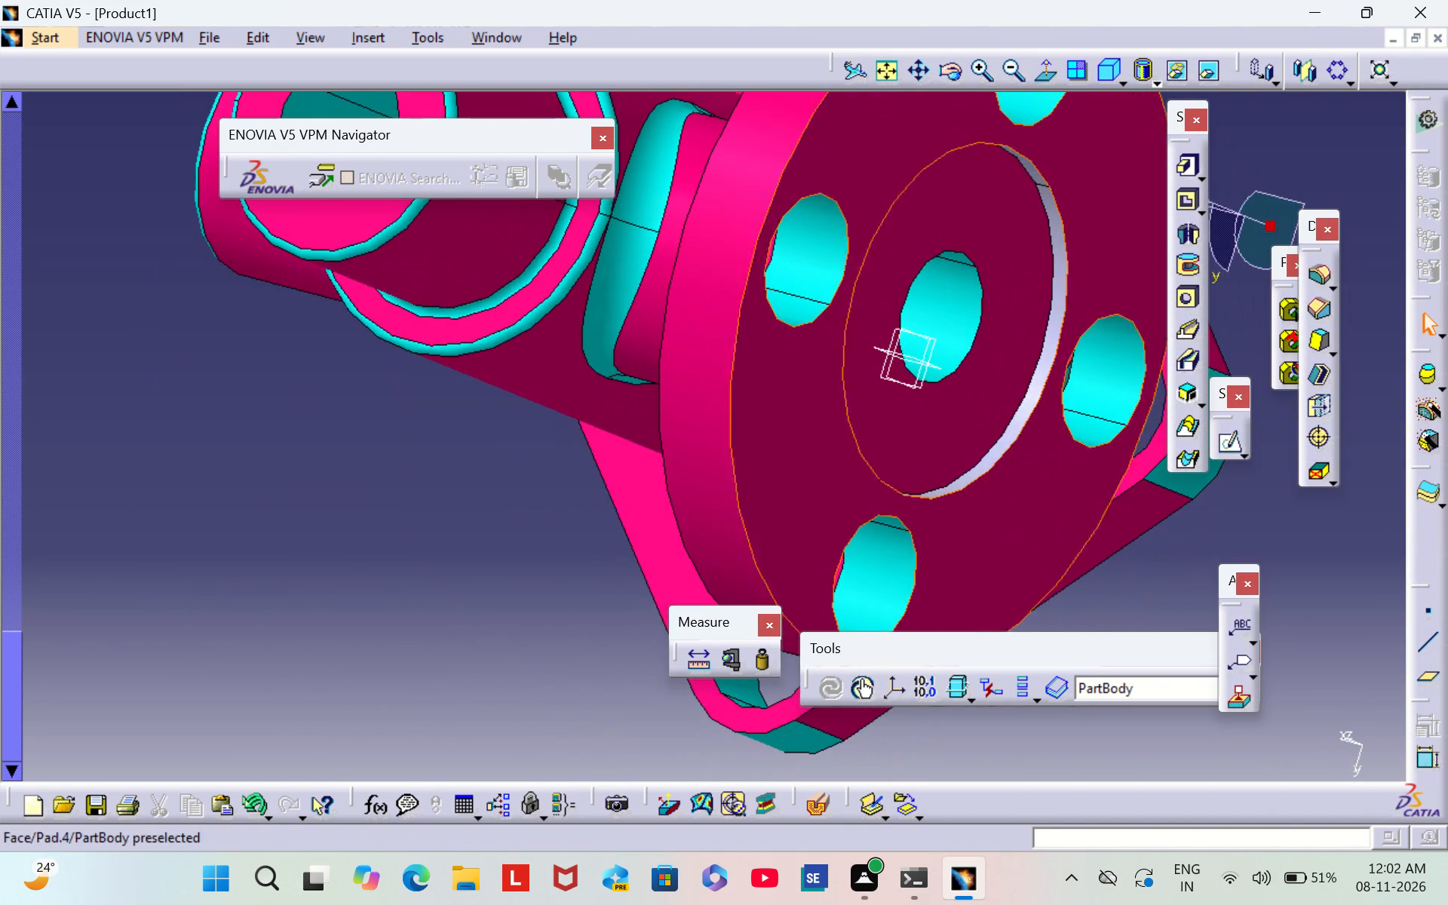
pyautogui.rightClick(1054, 331)
pyautogui.click(1133, 430)
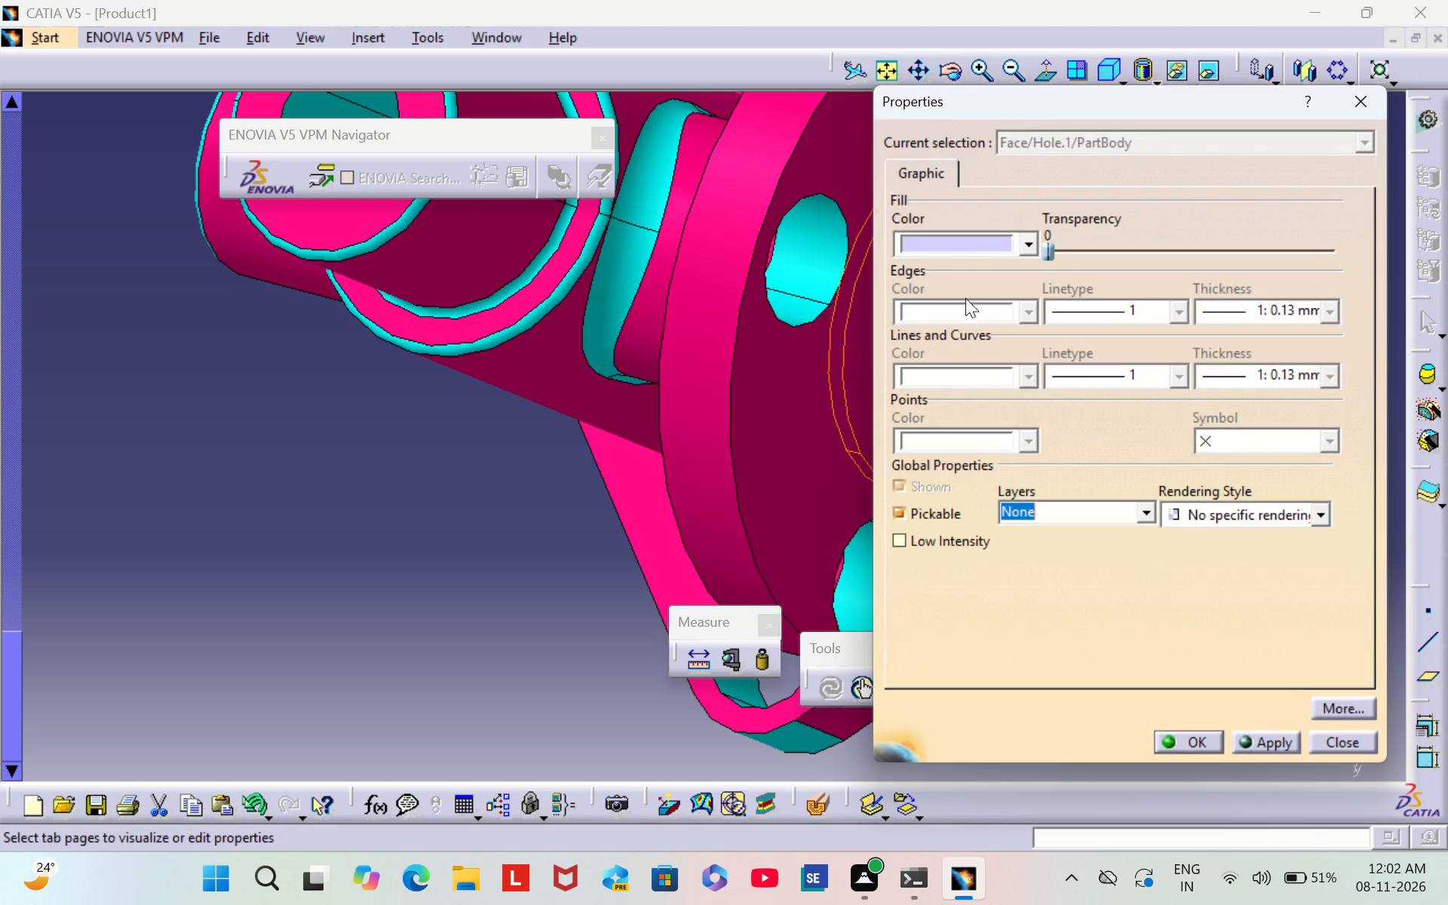
pyautogui.click(957, 238)
pyautogui.click(972, 477)
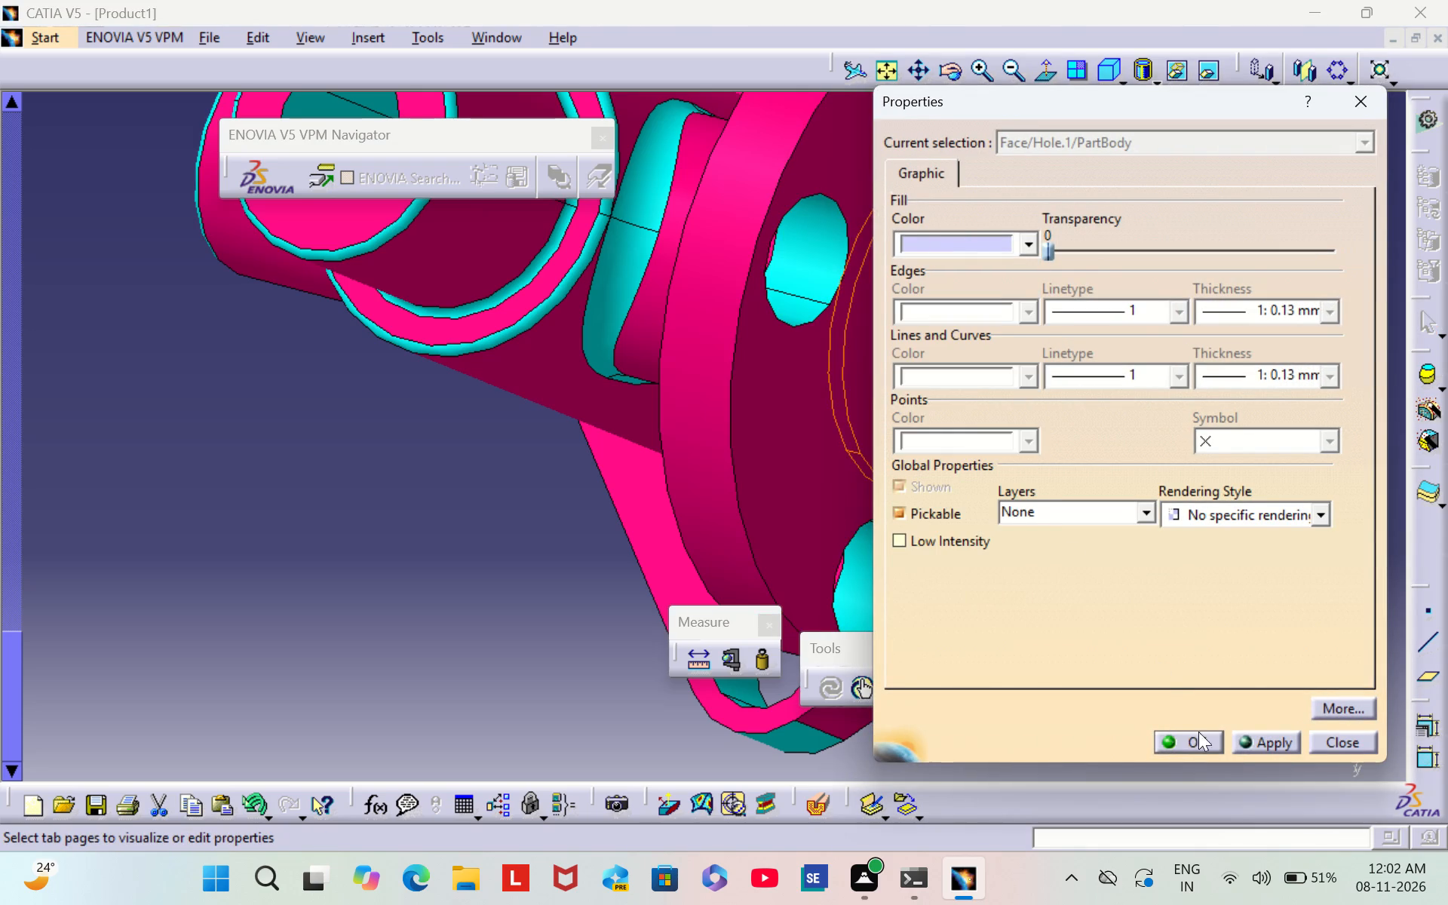
pyautogui.click(1193, 742)
pyautogui.click(489, 596)
# Inspect the coloured valve body from several sides for uncoloured faces, finishing with the whole part in isometric view.
pyautogui.moveTo(489, 595); pyautogui.dragTo(625, 447, button='middle')
pyautogui.moveTo(490, 594); pyautogui.dragTo(625, 447, button='right')
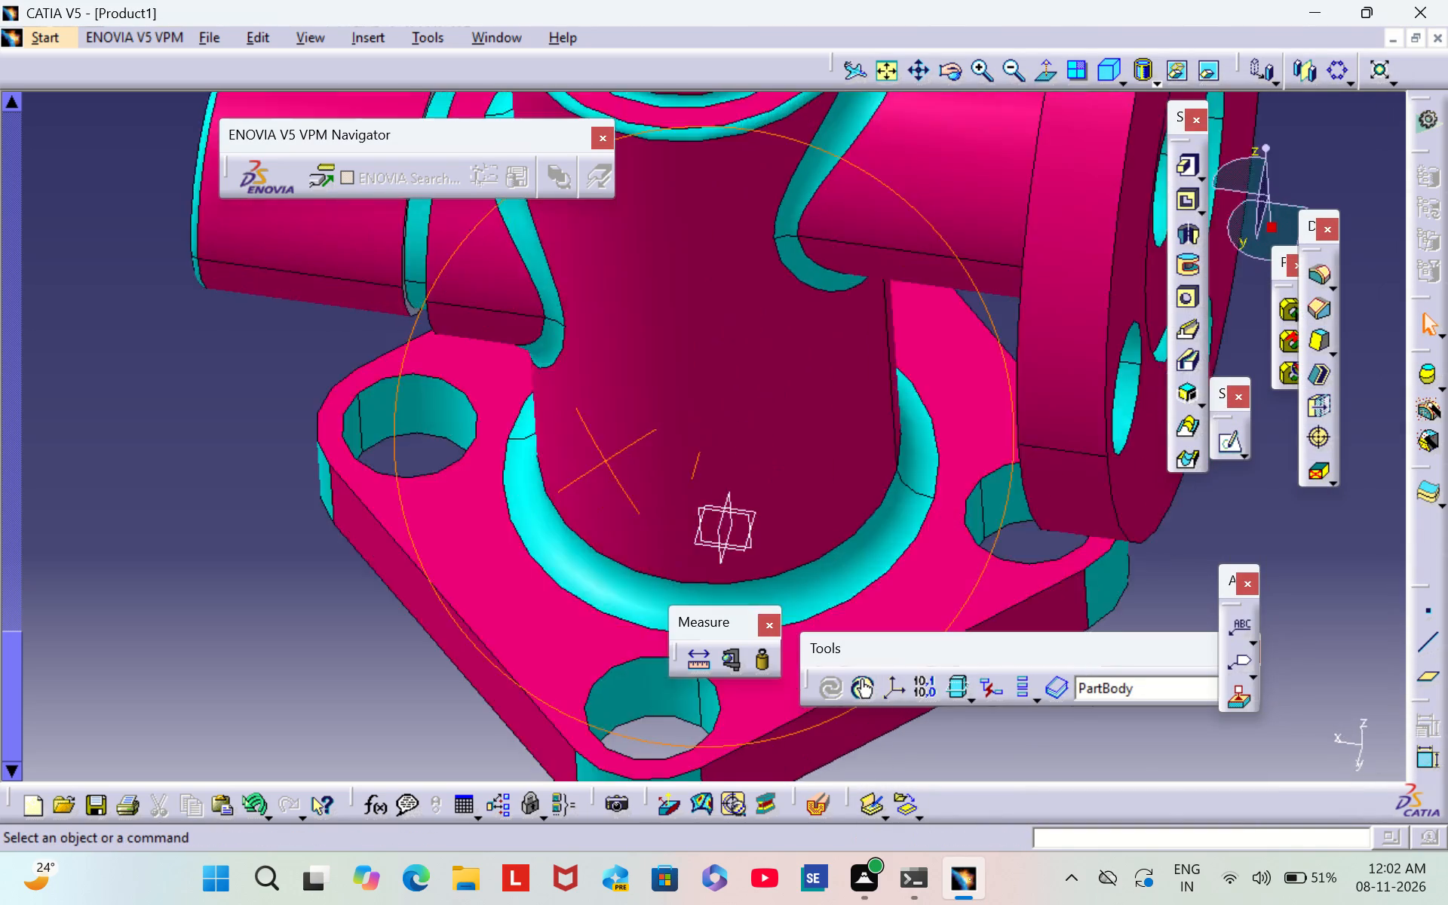
pyautogui.moveTo(625, 447); pyautogui.dragTo(556, 278, button='middle')
pyautogui.moveTo(625, 447); pyautogui.dragTo(556, 278, button='right')
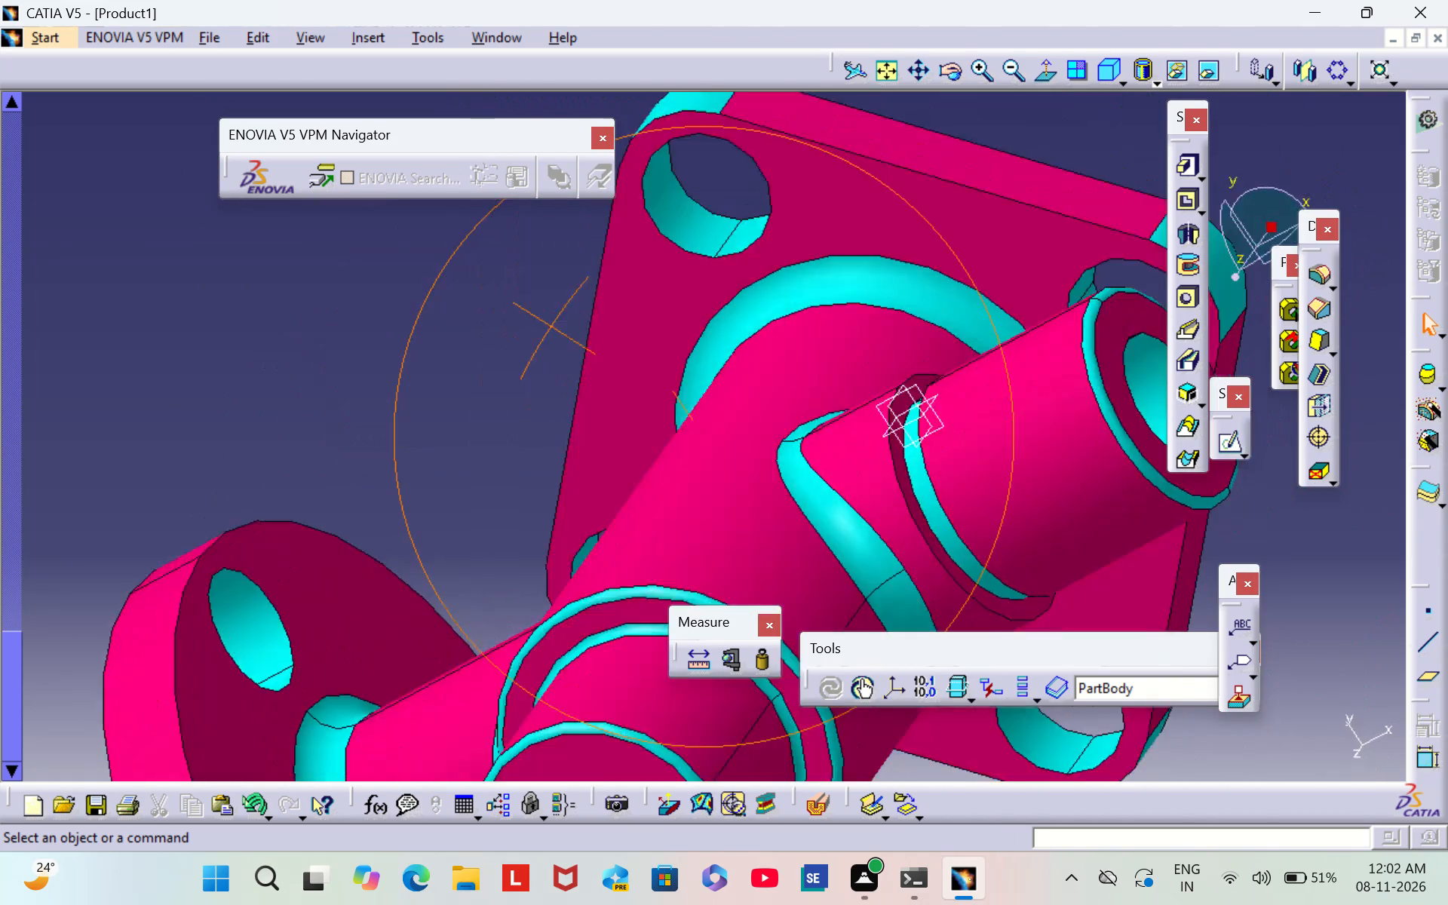
pyautogui.moveTo(556, 278); pyautogui.dragTo(614, 428, button='middle')
pyautogui.moveTo(556, 278); pyautogui.dragTo(614, 428, button='right')
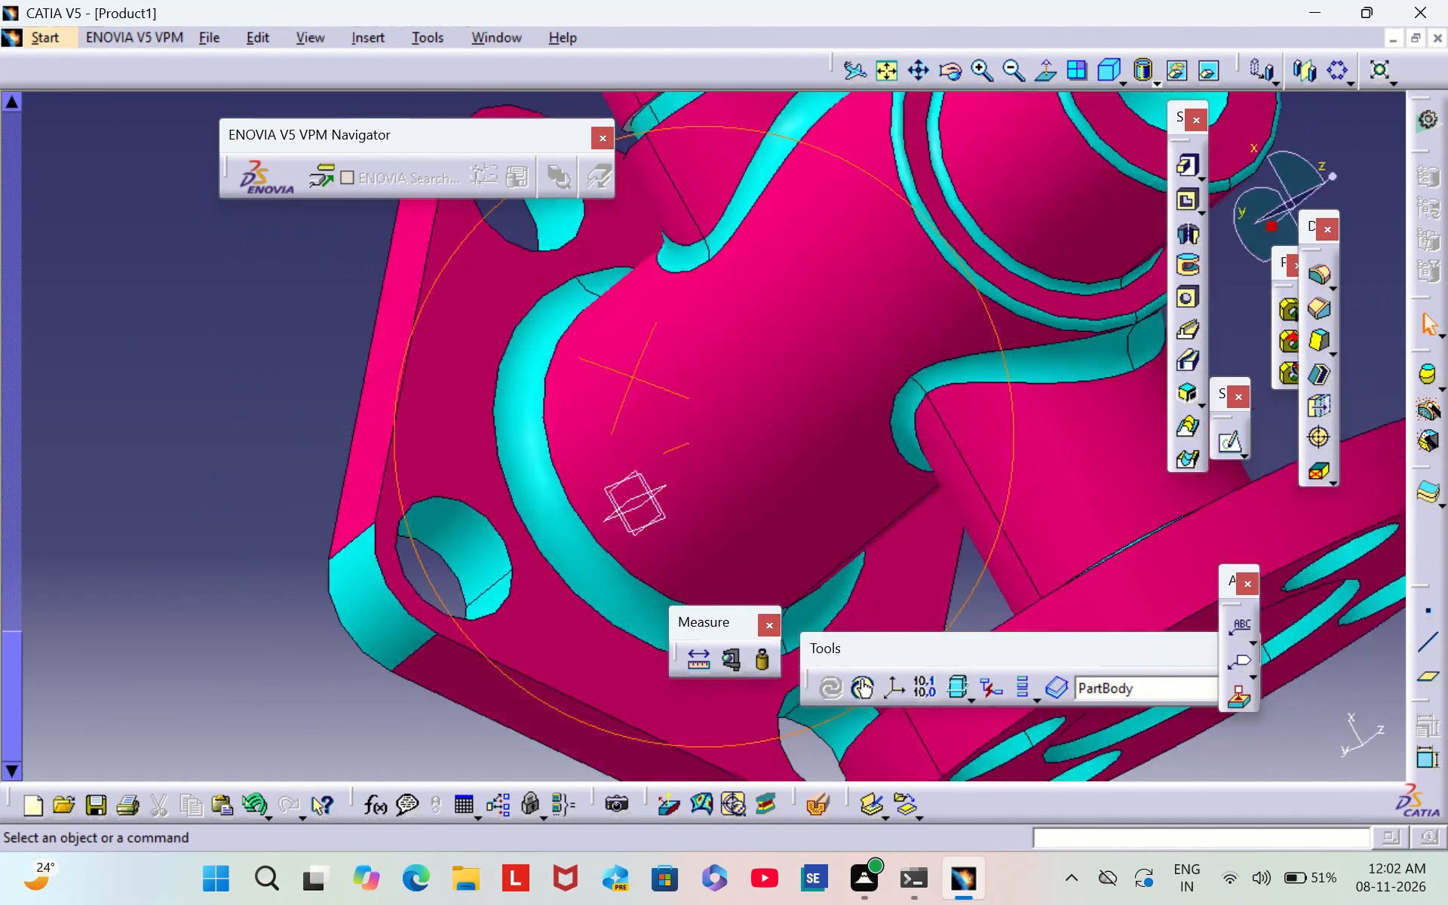
pyautogui.moveTo(614, 428); pyautogui.dragTo(427, 362, button='right')
pyautogui.moveTo(614, 428); pyautogui.dragTo(462, 272, button='middle')
pyautogui.click(1020, 59)
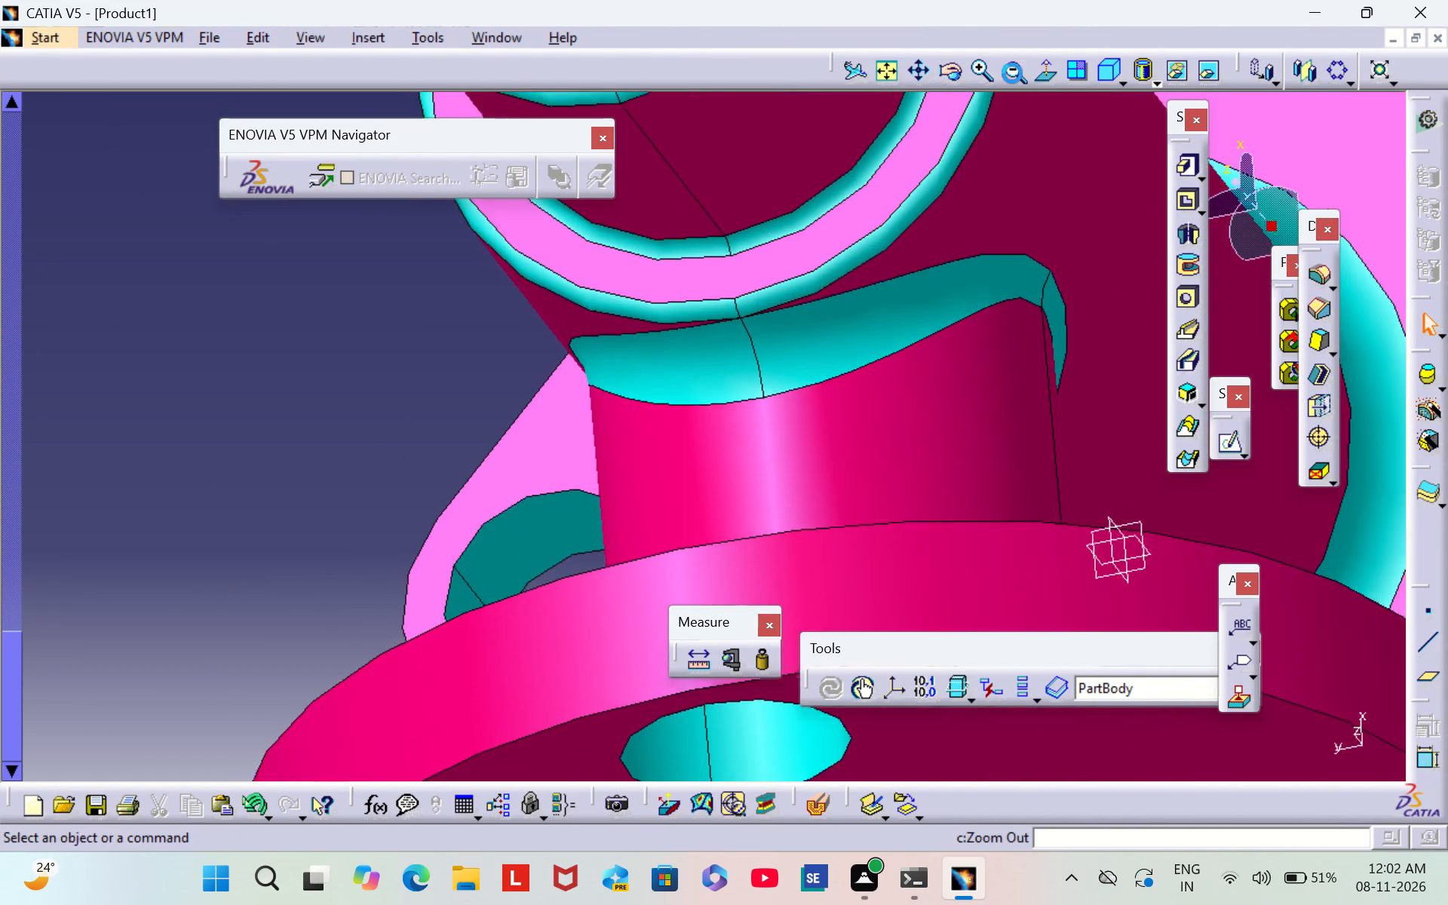
pyautogui.tripleClick(1012, 73)
pyautogui.doubleClick(1013, 76)
pyautogui.tripleClick(1018, 80)
pyautogui.click(1018, 80)
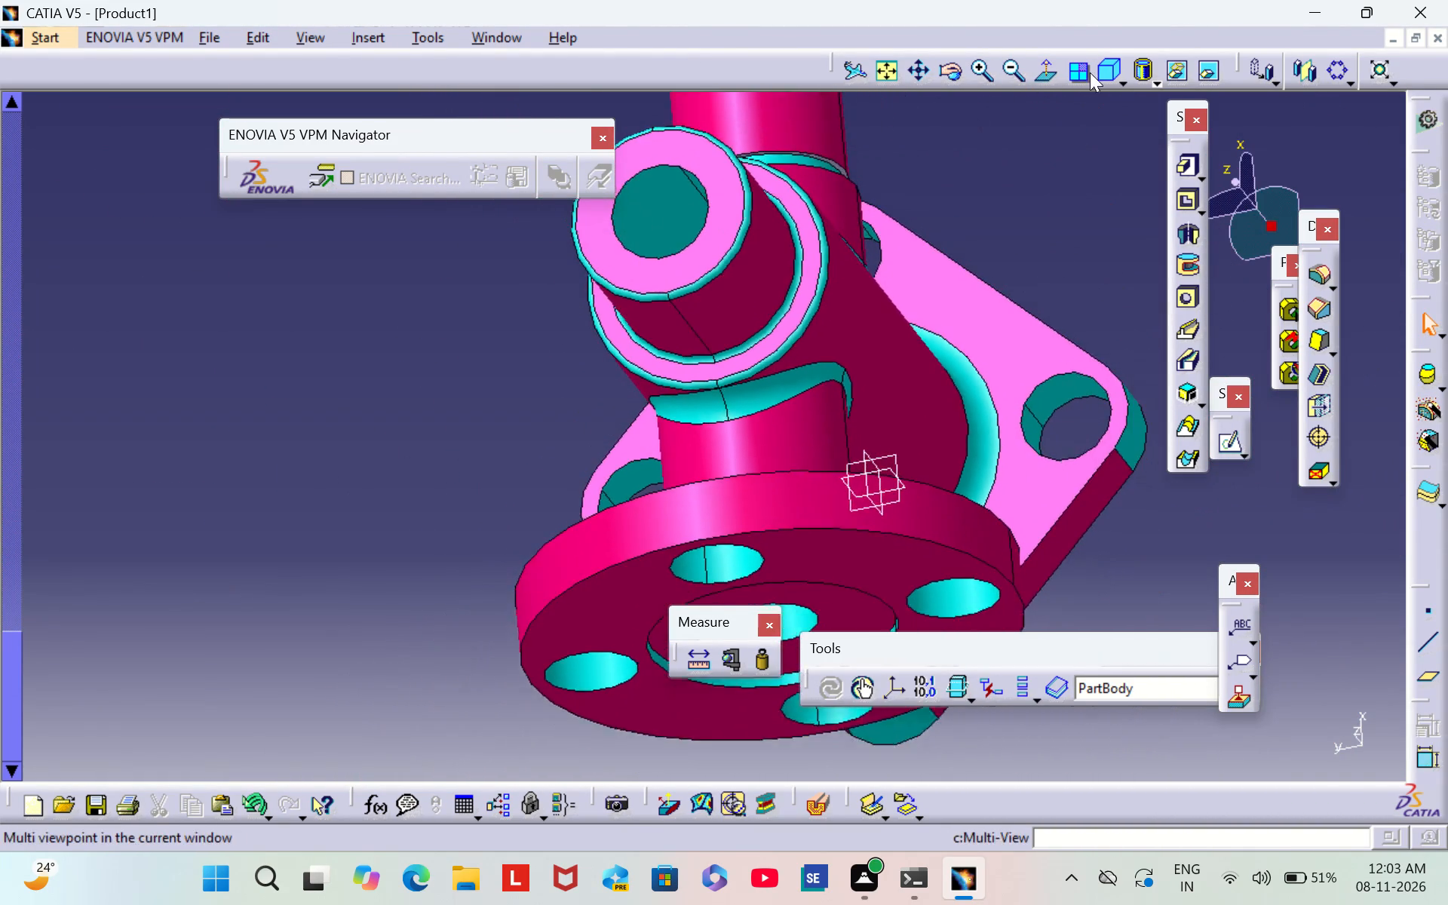
pyautogui.click(1099, 70)
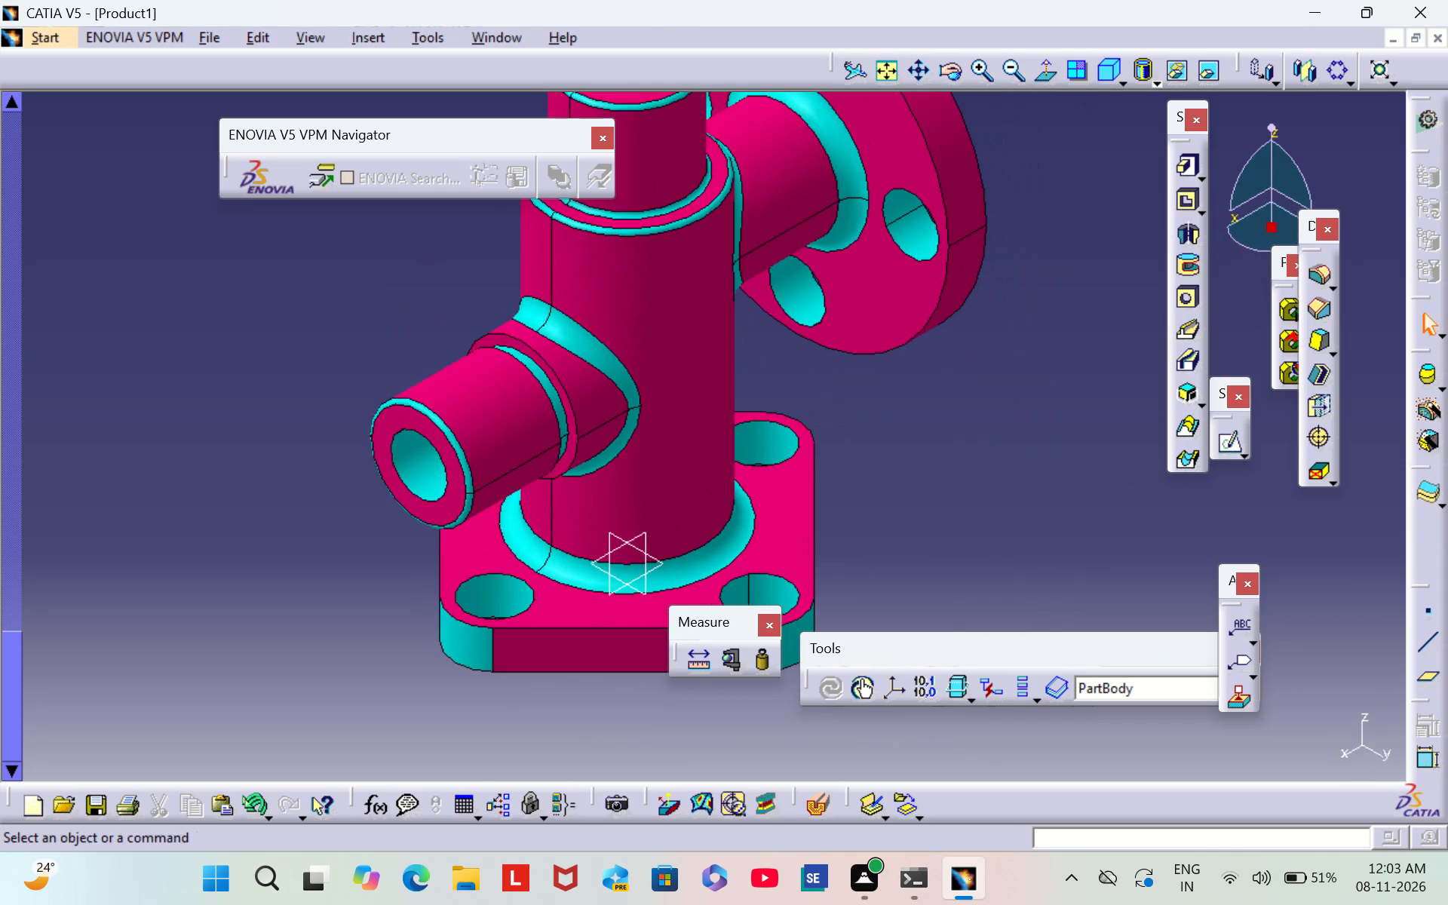
pyautogui.click(1017, 72)
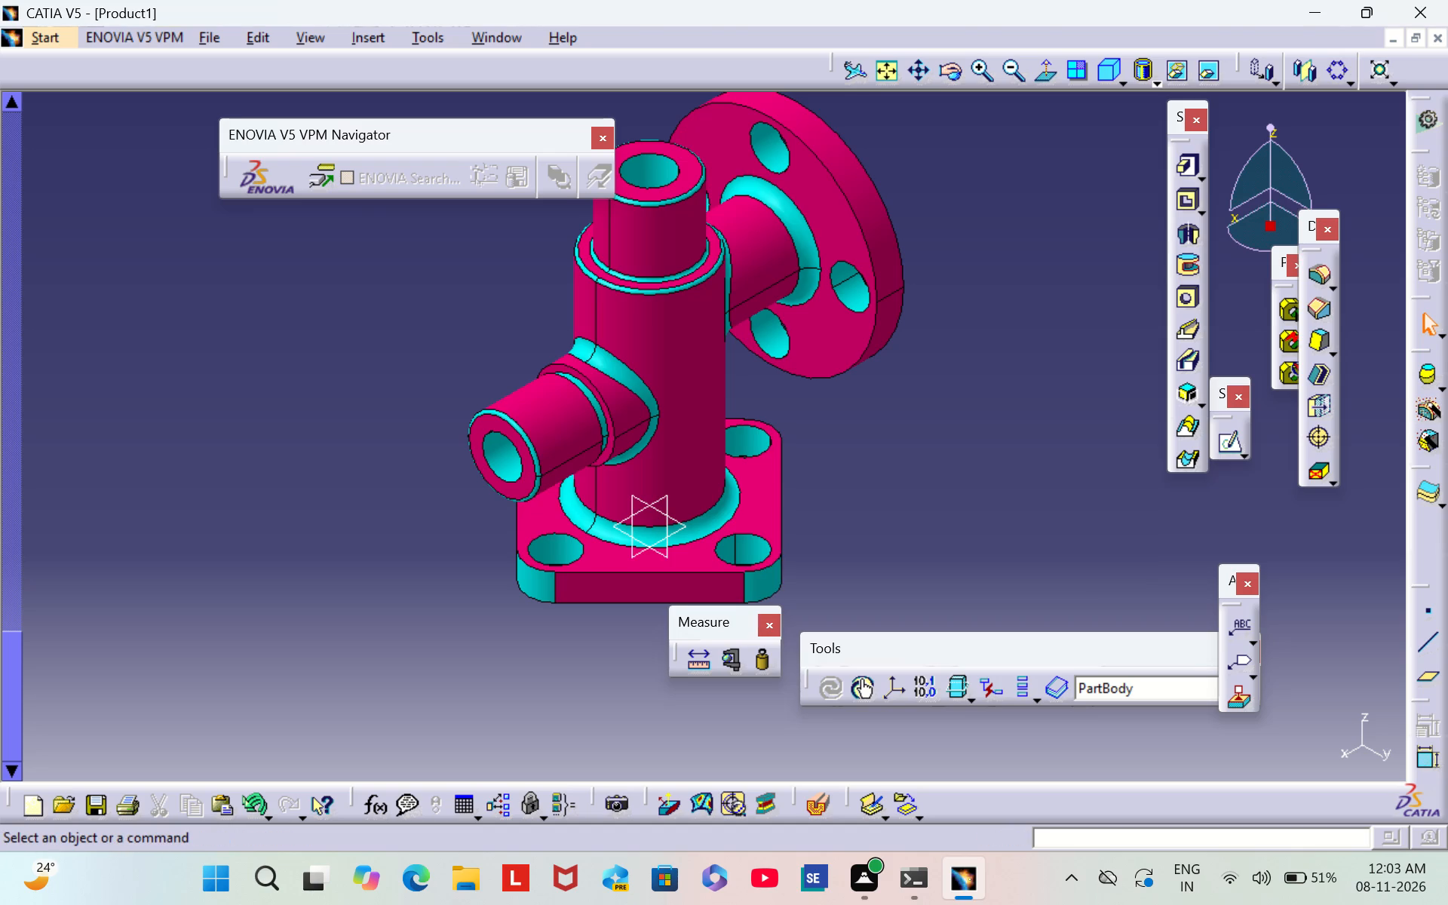
# Save the valve body on the Desktop as a CATPart file named PART 7, accepting the update of its links.
pyautogui.scroll(19, 189, 330)
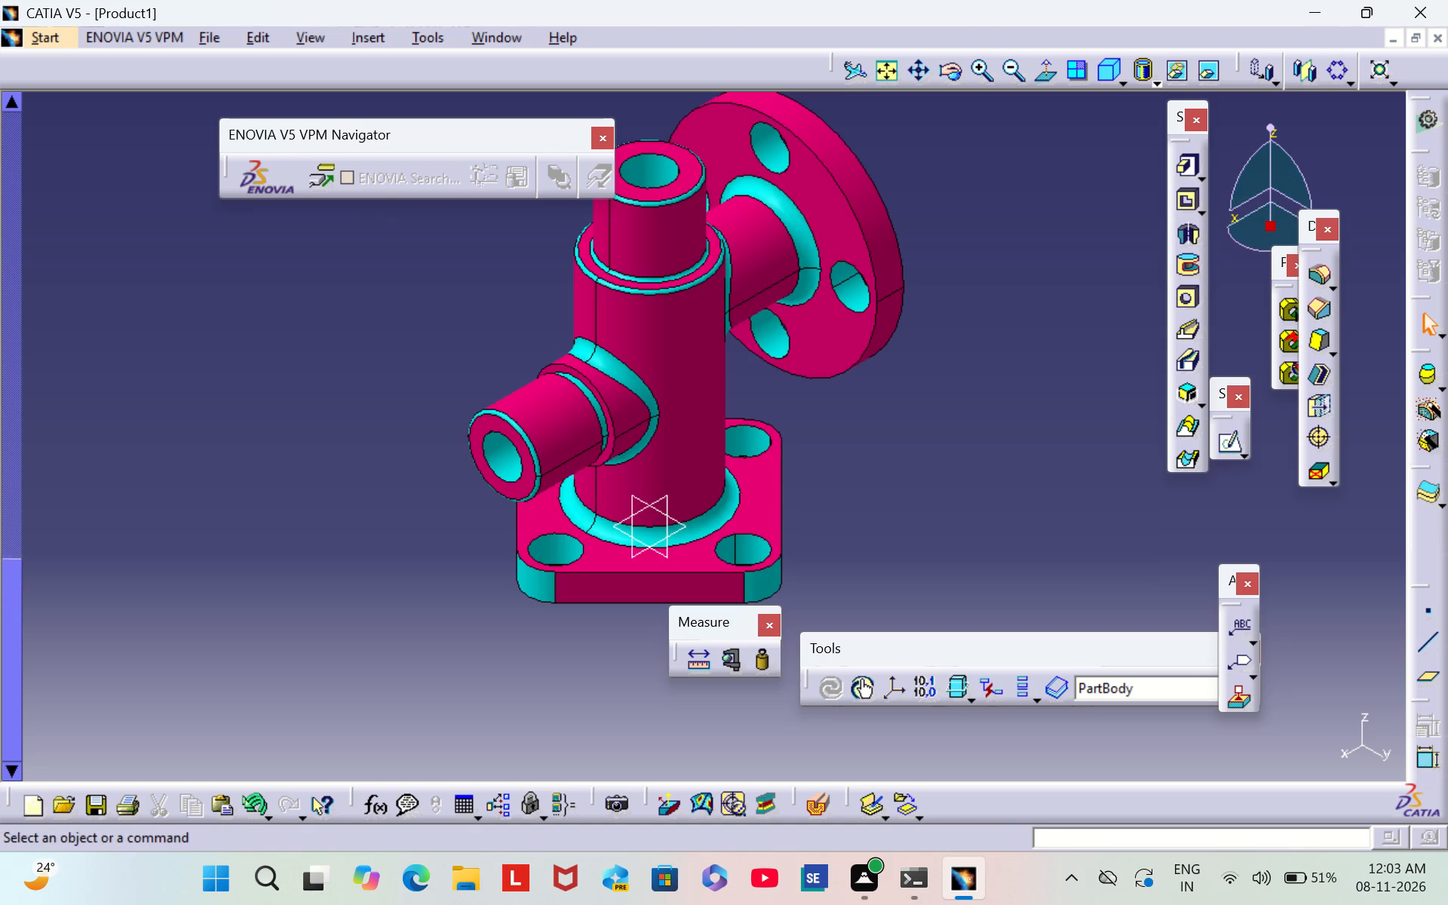
pyautogui.scroll(20, 192, 324)
pyautogui.scroll(4, 192, 324)
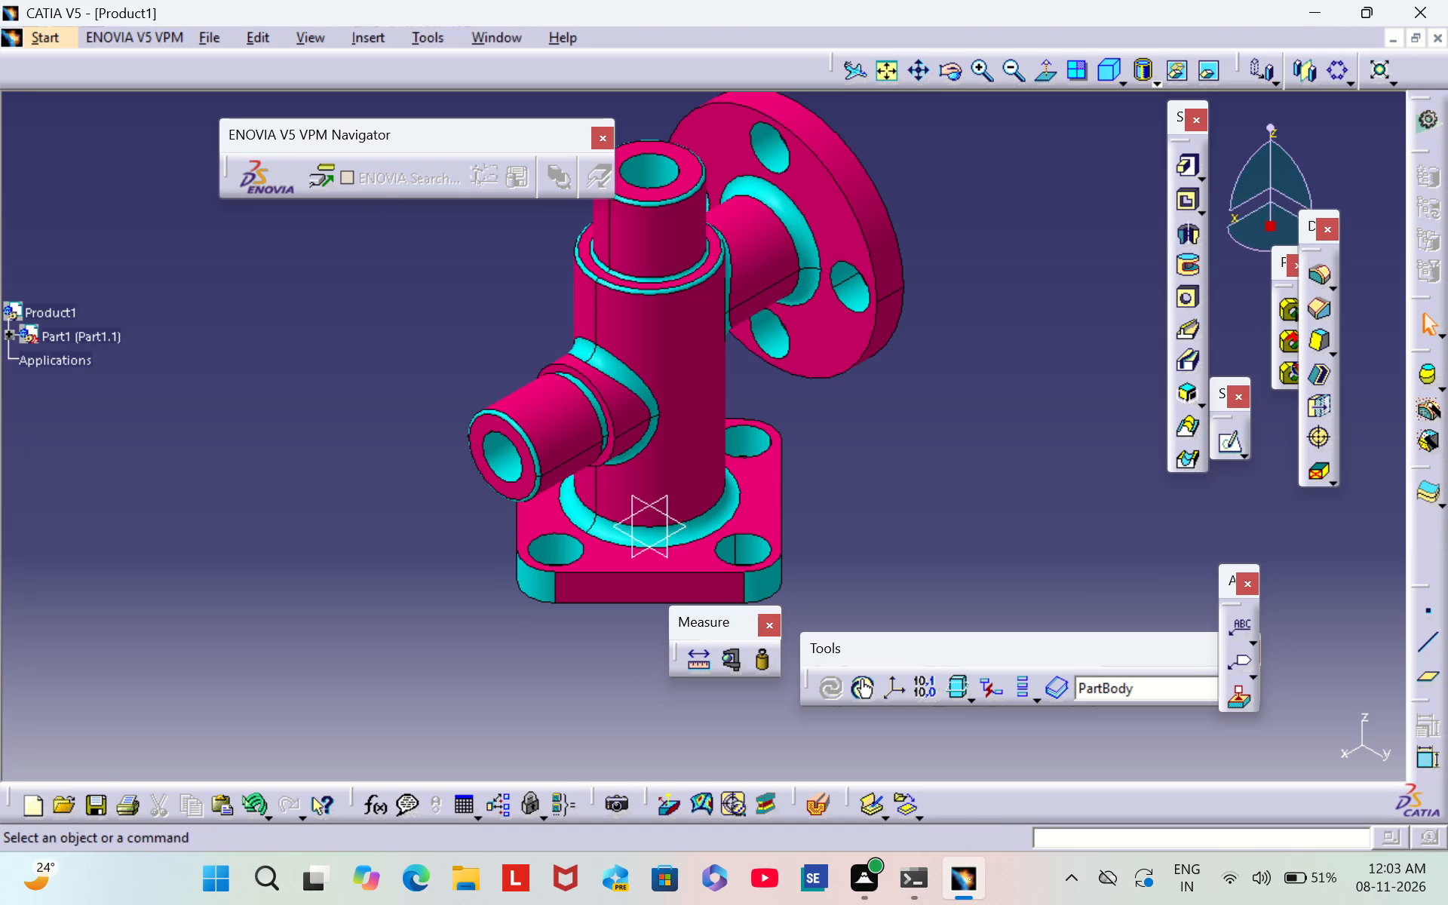
pyautogui.click(88, 808)
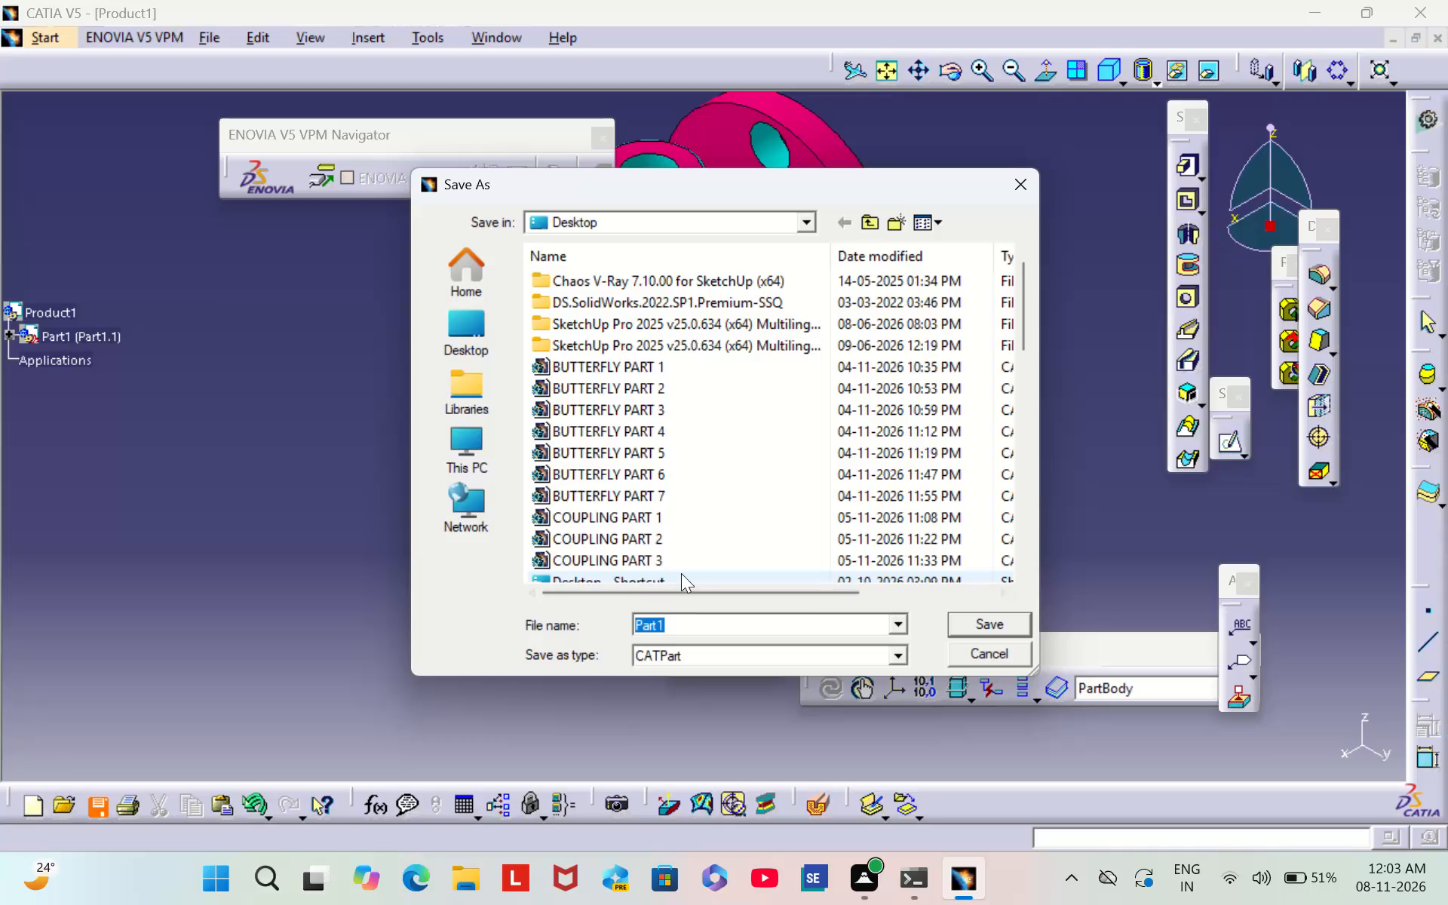
pyautogui.press('BackSpace')
pyautogui.write('PART')
pyautogui.press('space')
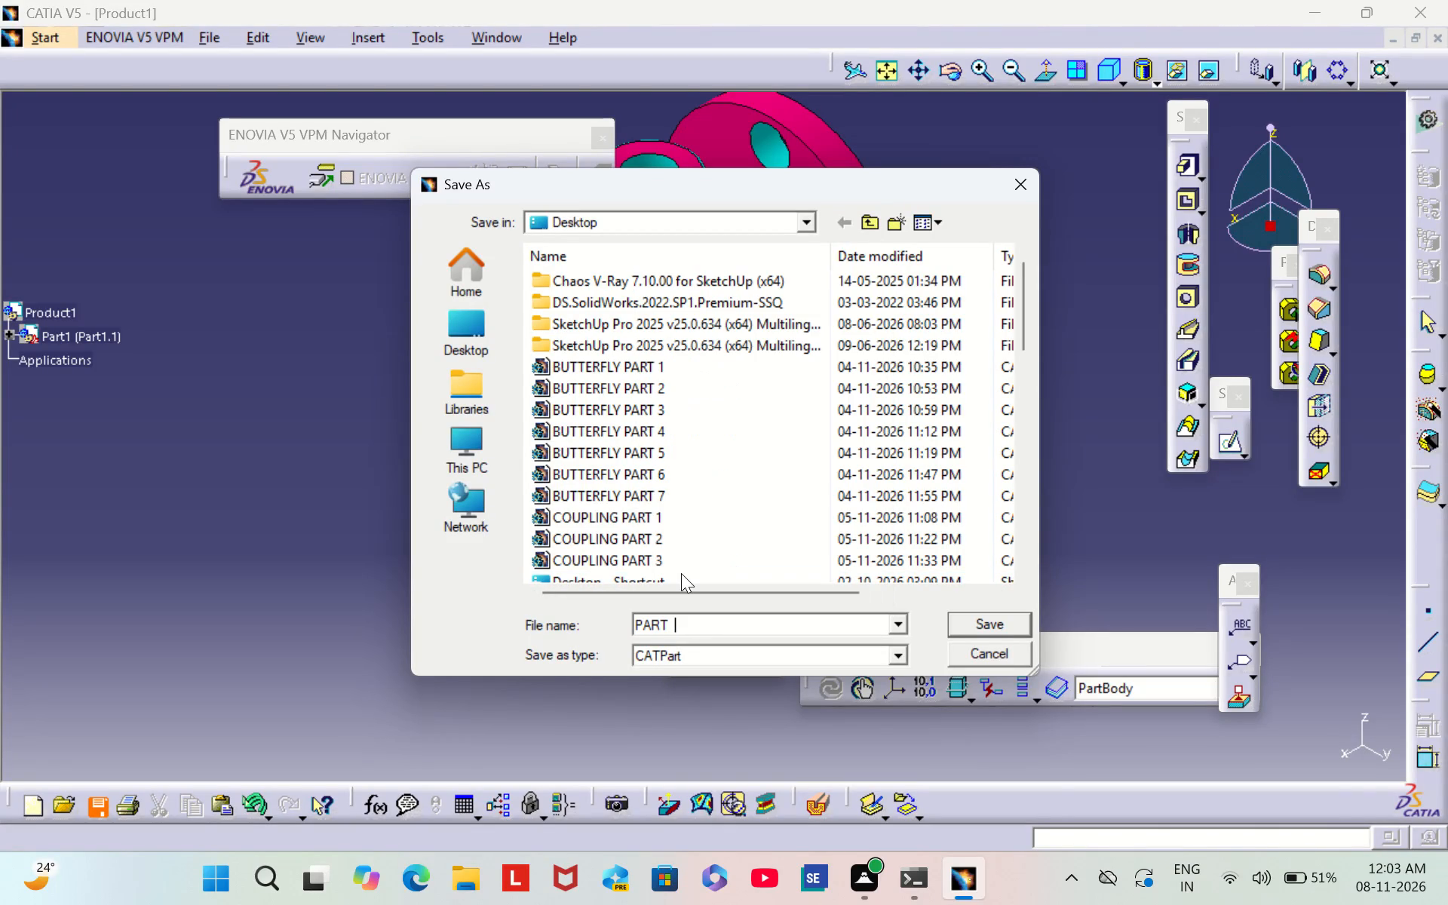
pyautogui.press('BackSpace')
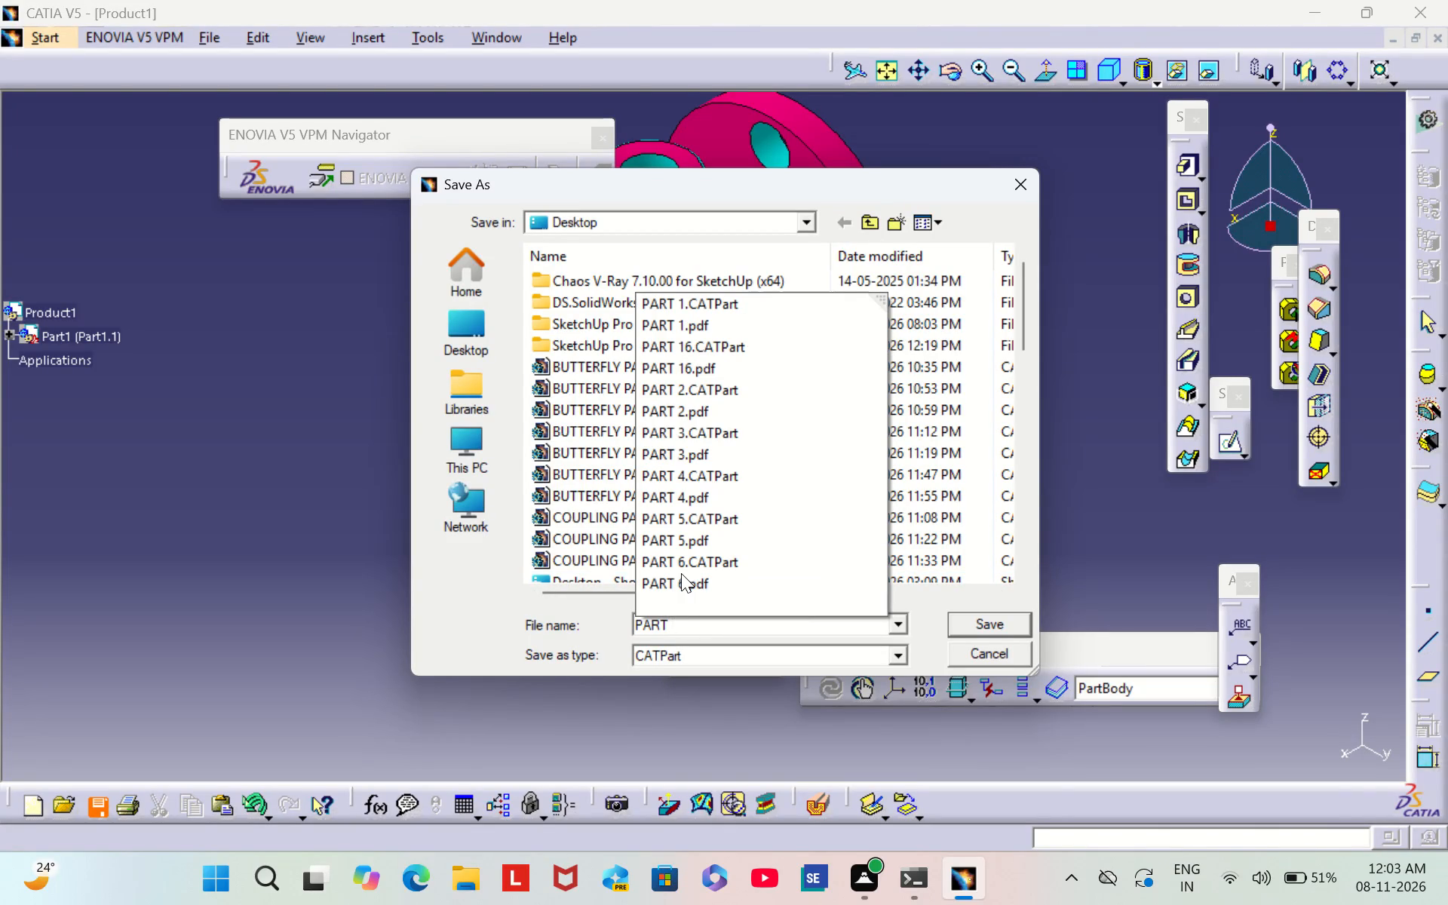
pyautogui.press('7')
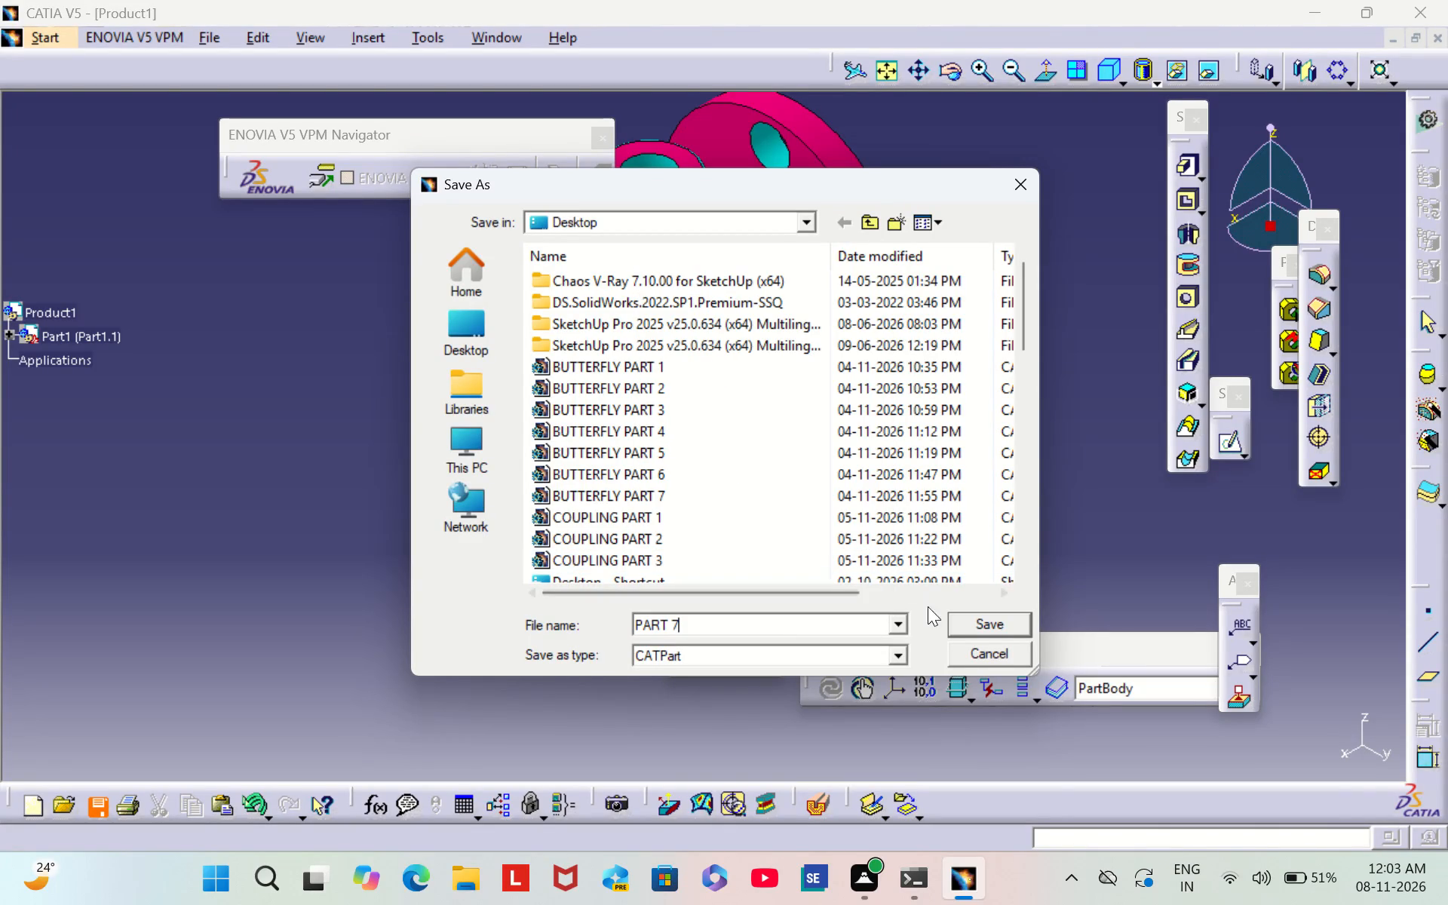
pyautogui.click(980, 627)
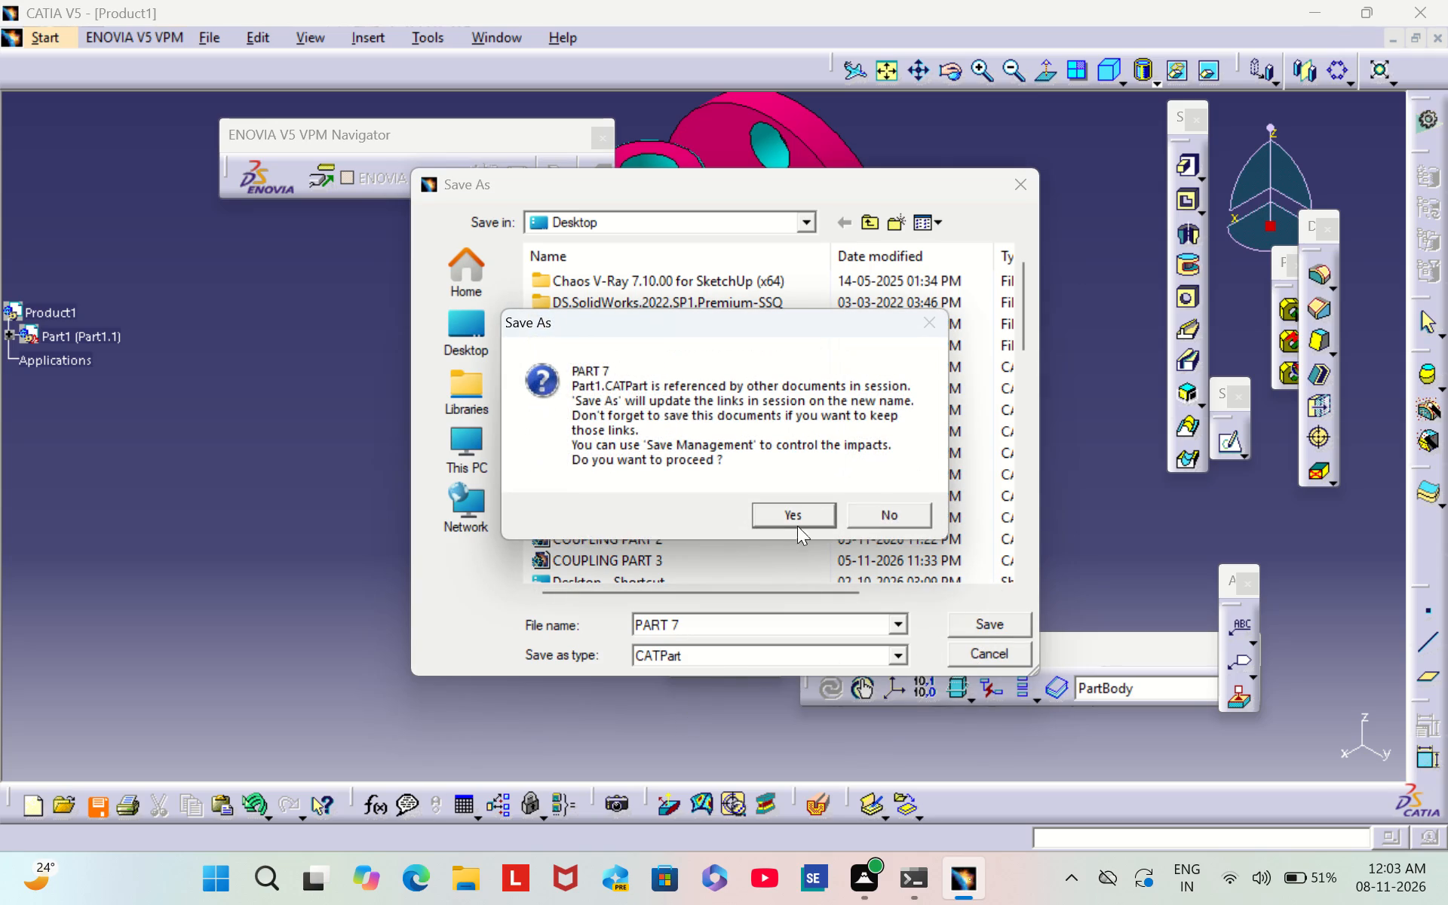
pyautogui.click(795, 511)
# Print the coloured valve body view to a PDF file named PART 7 on the Desktop.
pyautogui.click(121, 811)
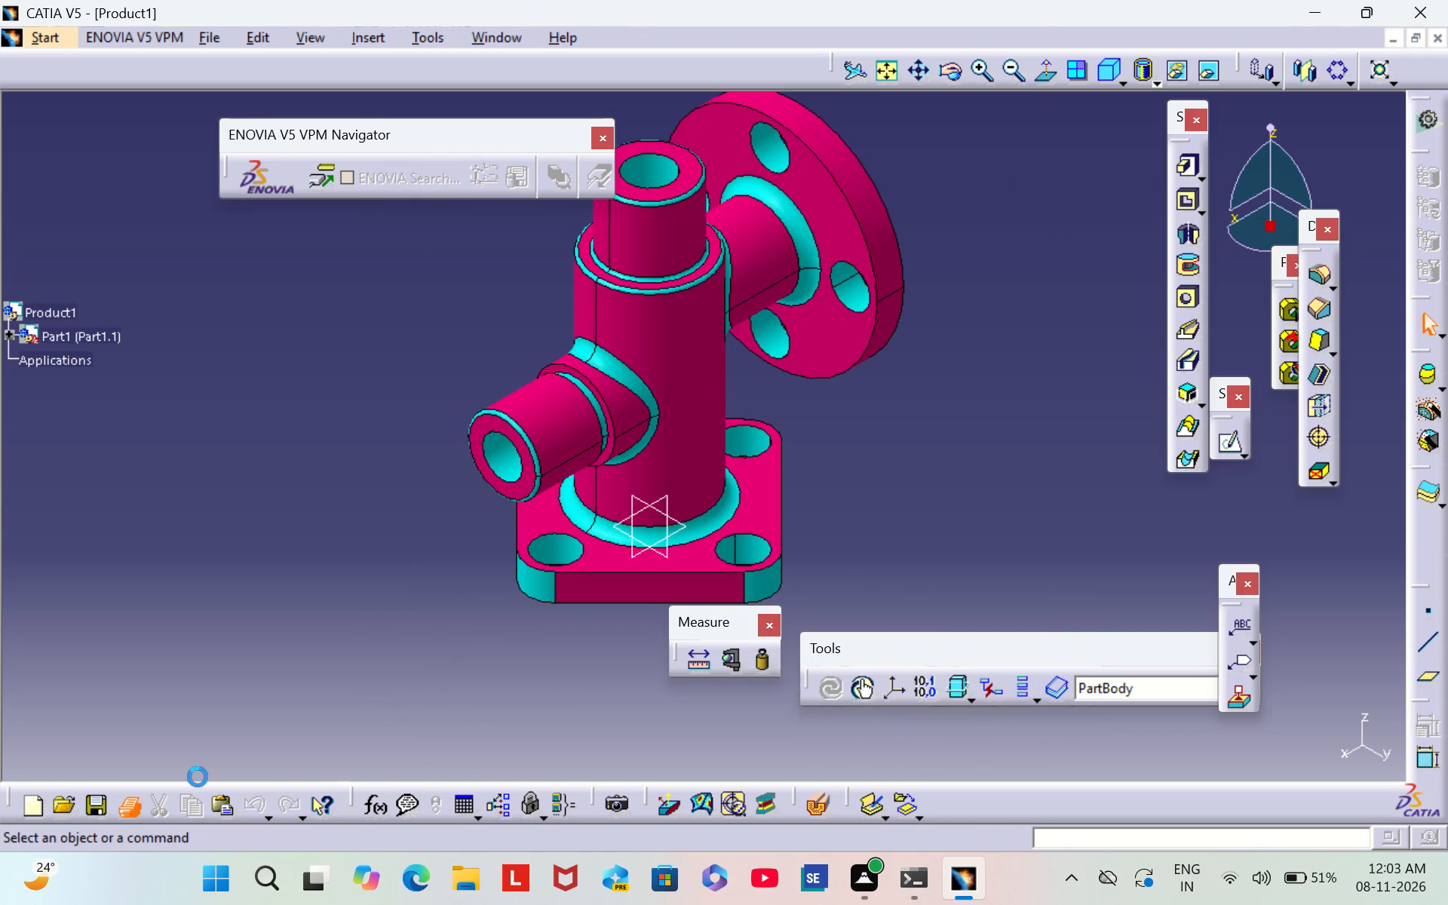
pyautogui.write('PART')
pyautogui.press('space')
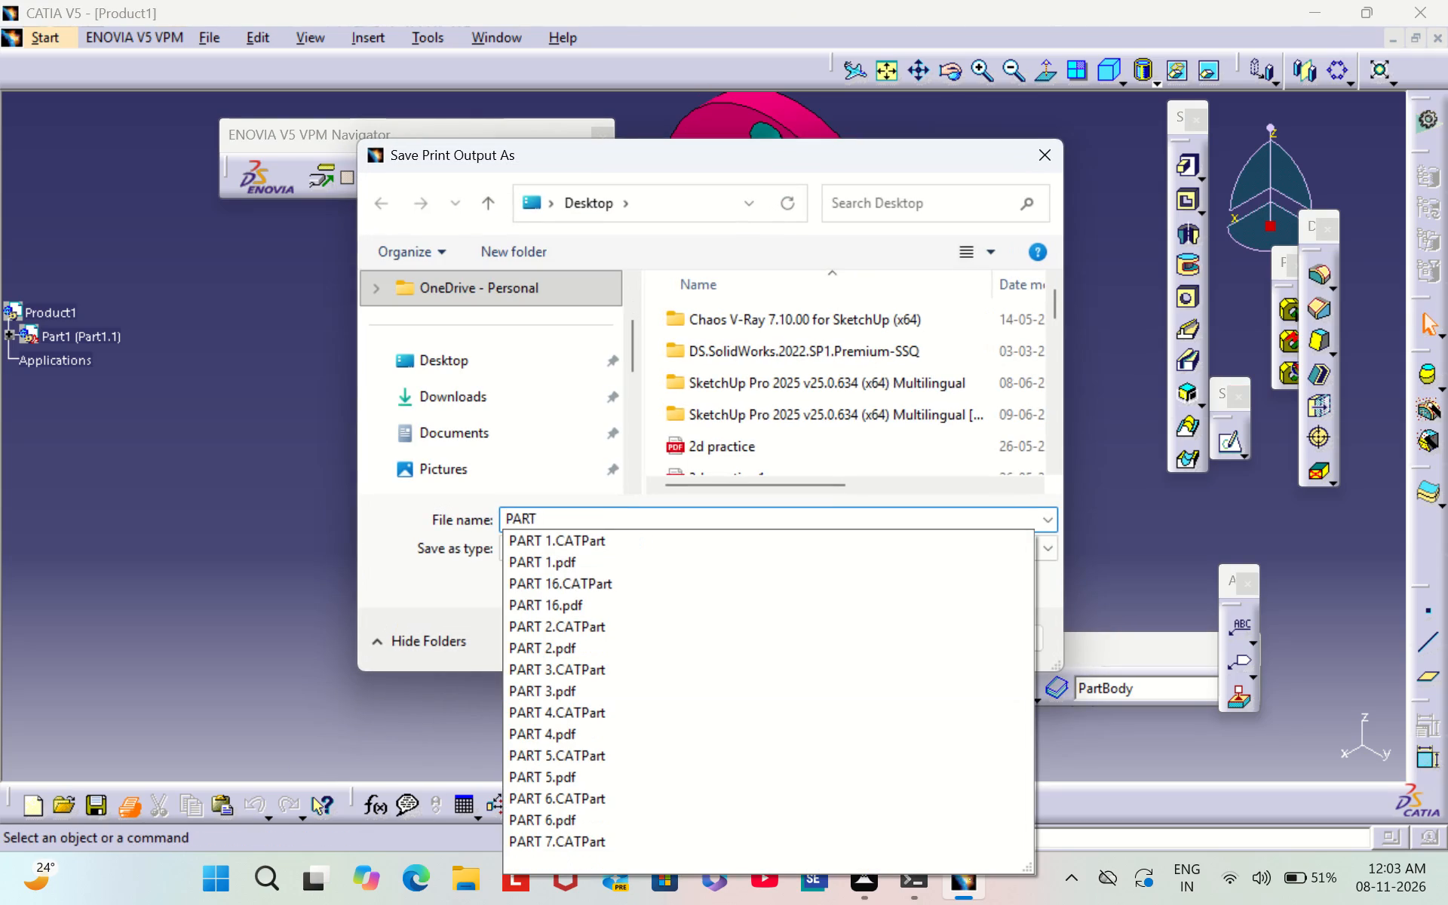
pyautogui.write('87')
pyautogui.press('BackSpace')
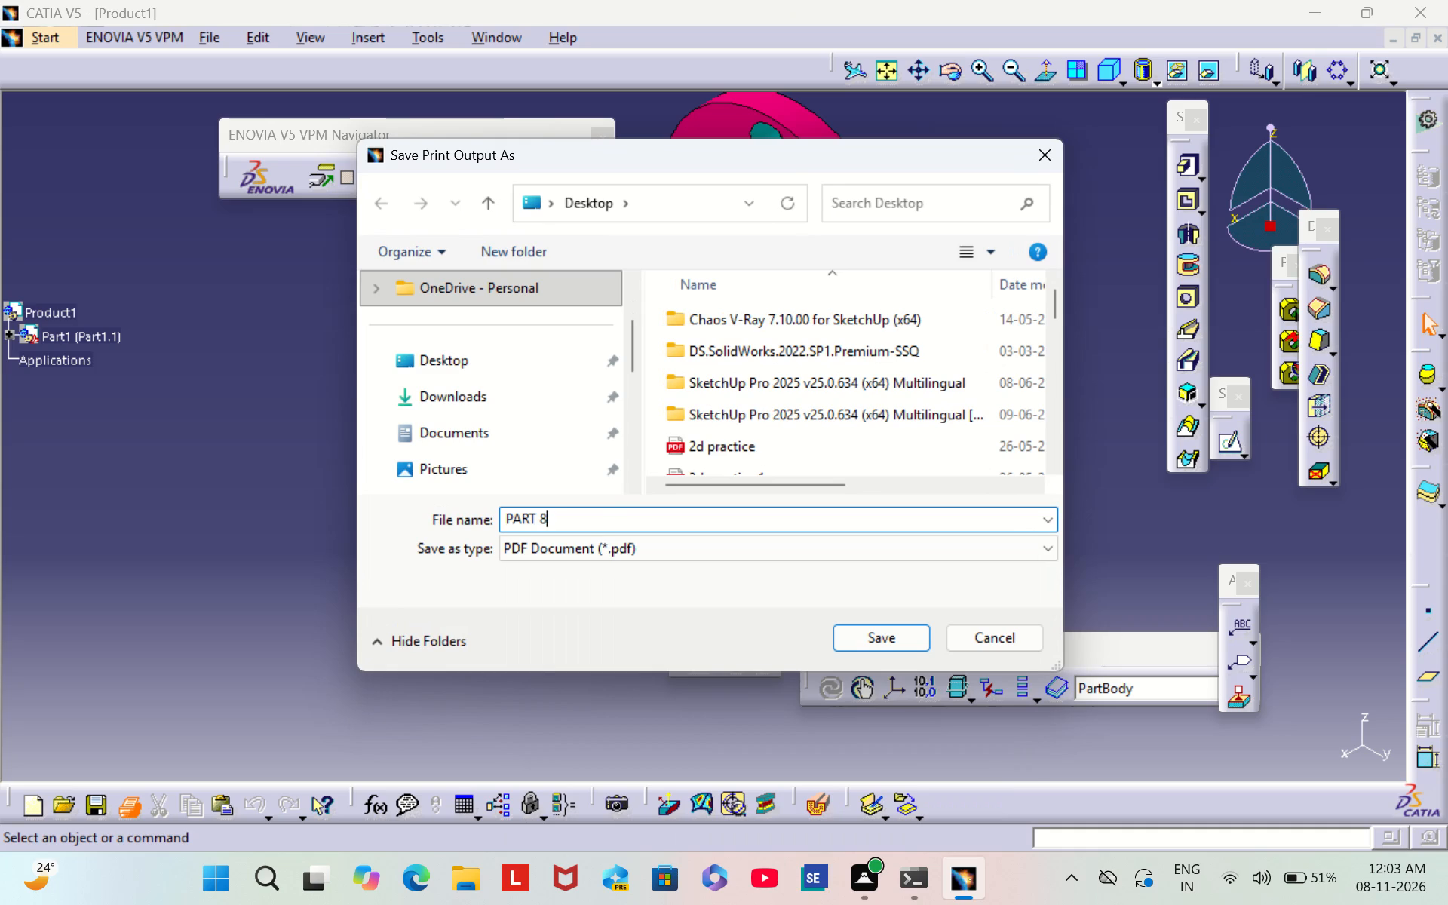
pyautogui.press('BackSpace')
pyautogui.press('7')
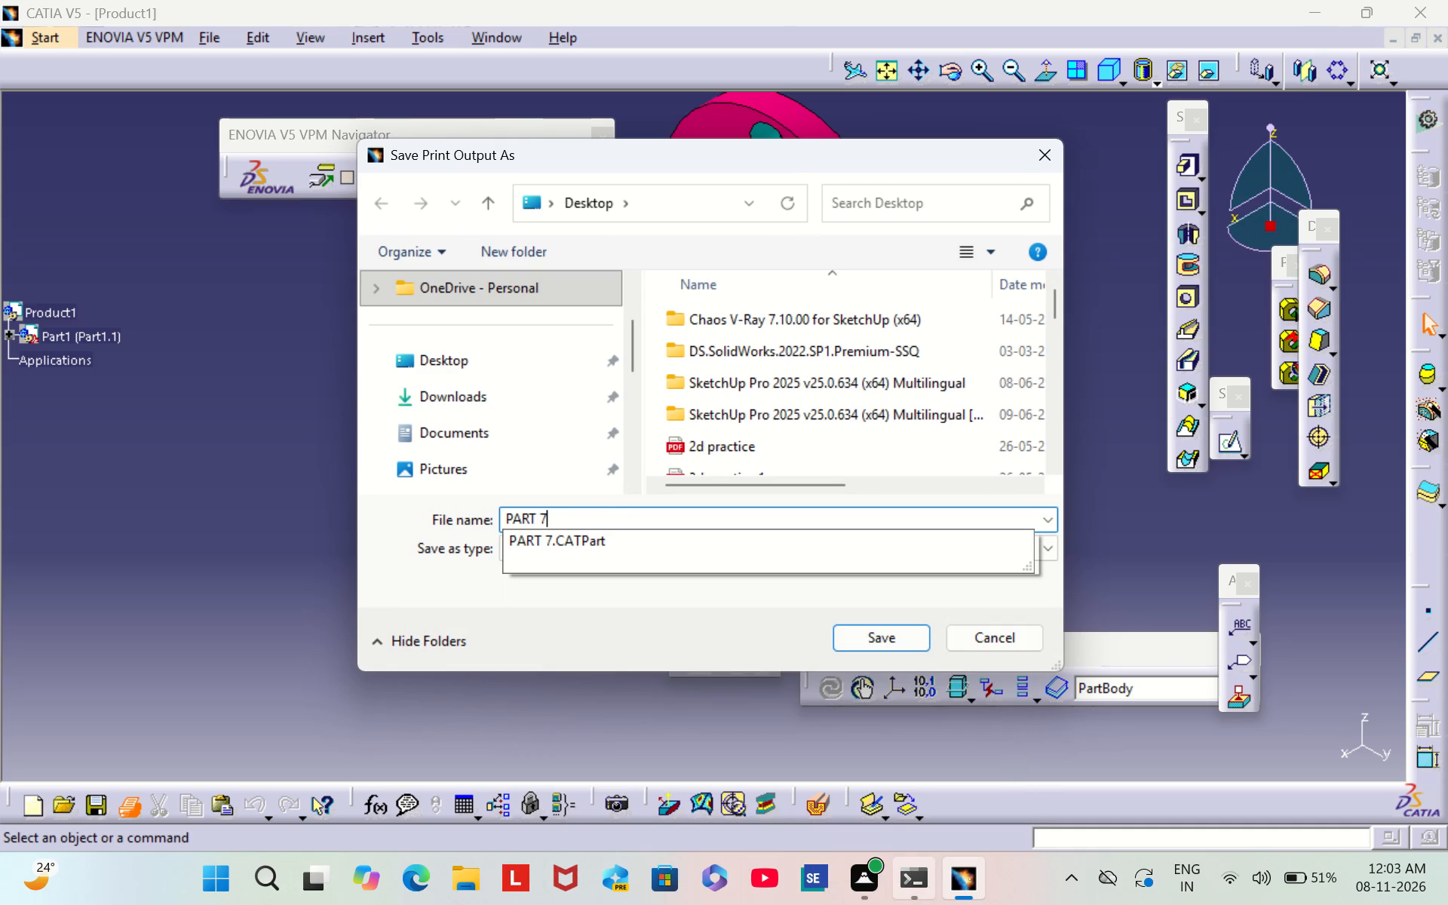
pyautogui.click(896, 637)
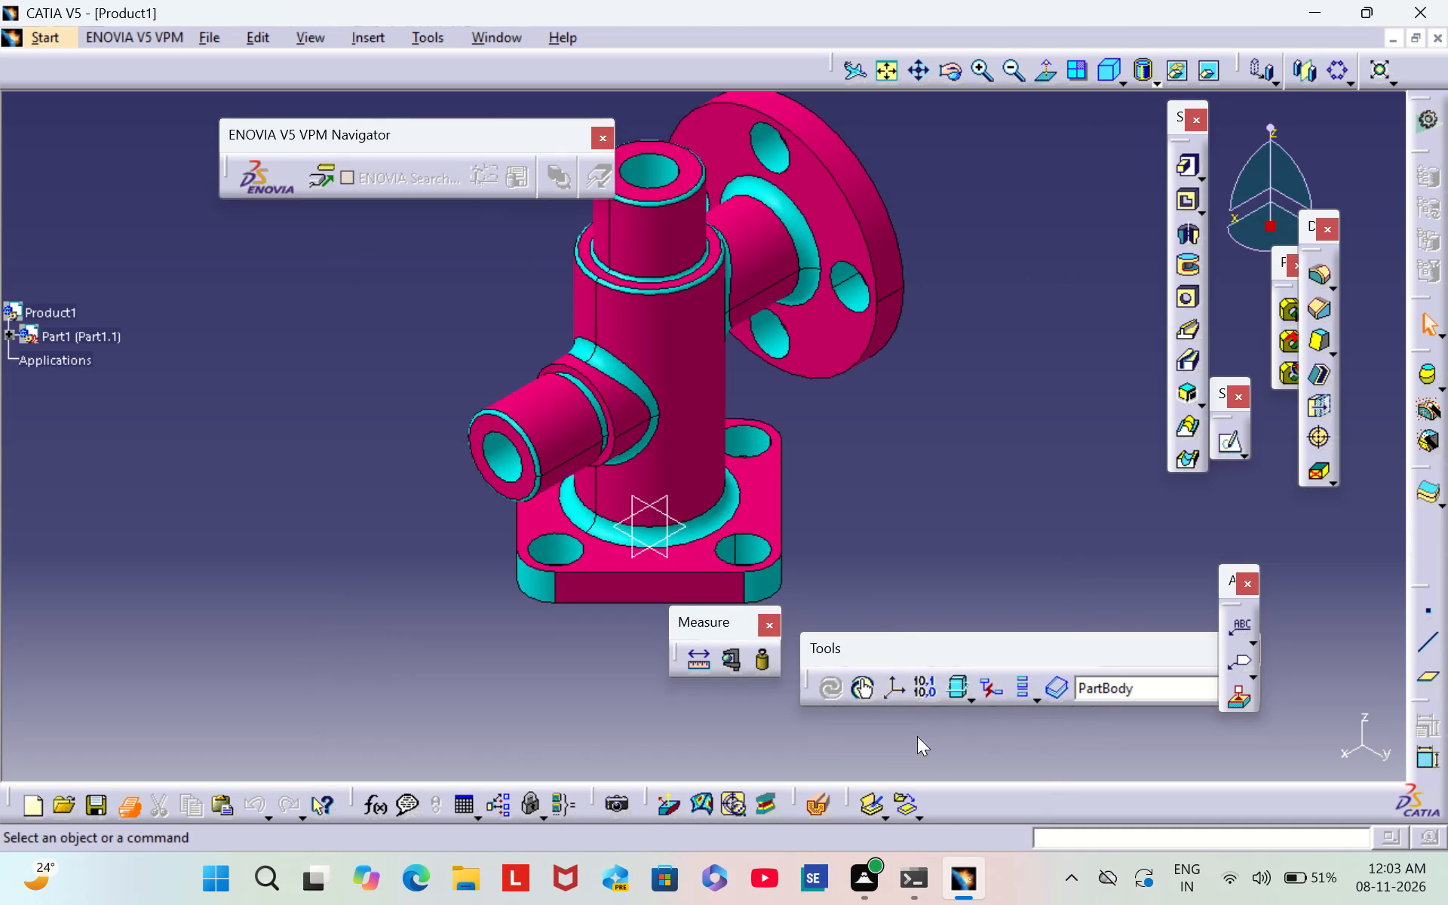